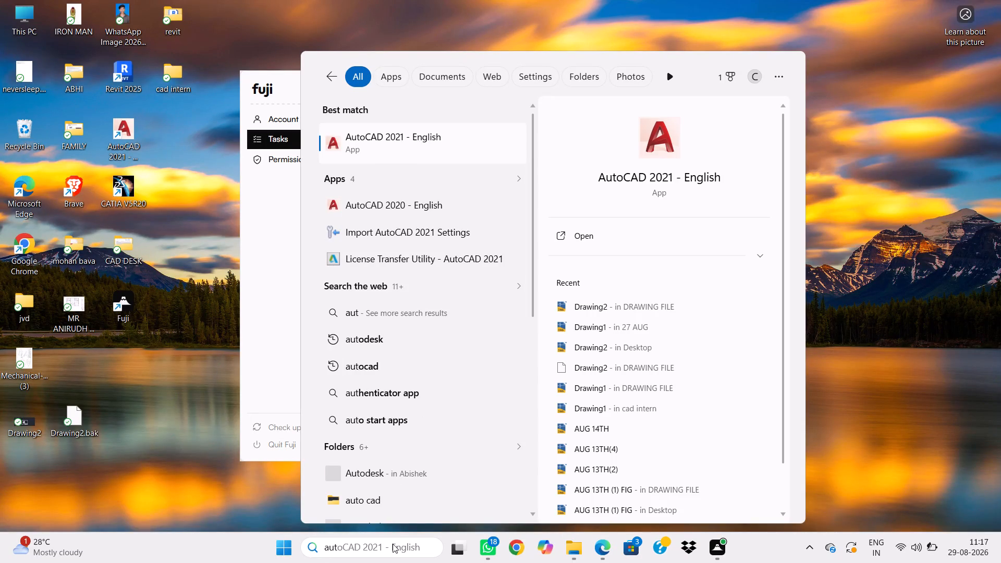
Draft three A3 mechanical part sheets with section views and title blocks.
Launch AutoCAD 2021 - English and start a new blank drawing.
left_click(480, 143)
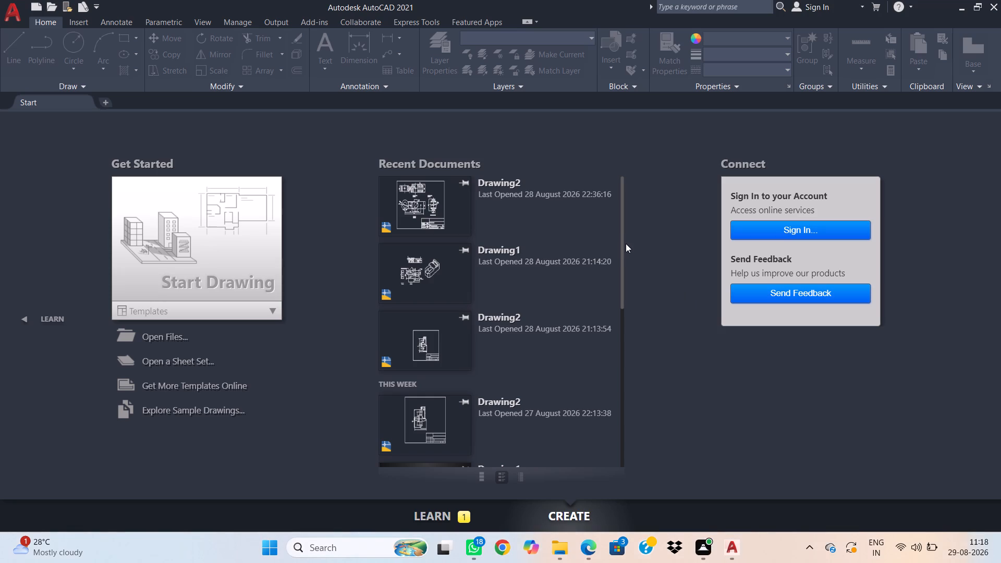
scroll(734, 331, "up", 1)
left_click(205, 235)
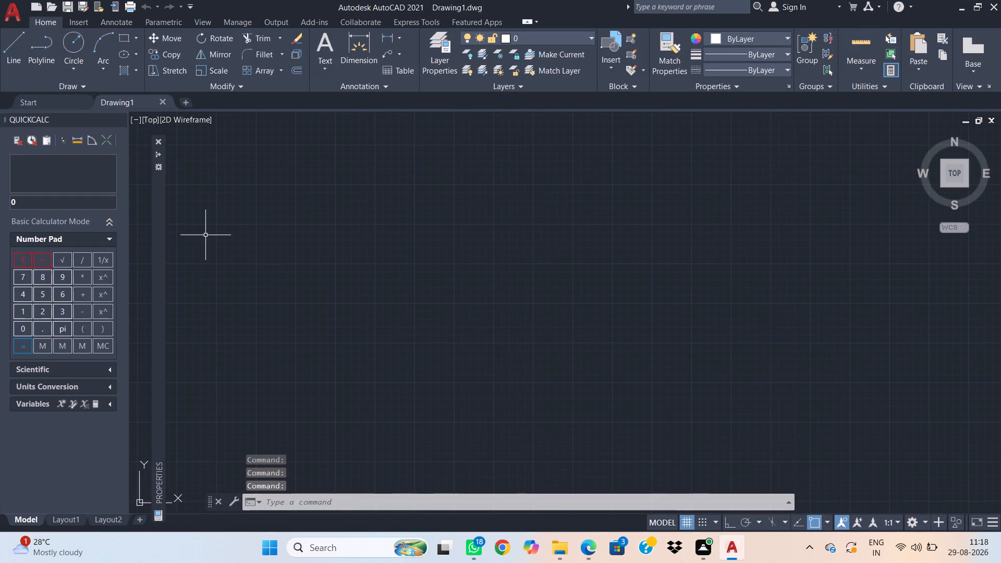
Configure the drawing units with decimal lengths at 0.0000 precision and millimetres as the insertion scale.
type("un")
key("space")
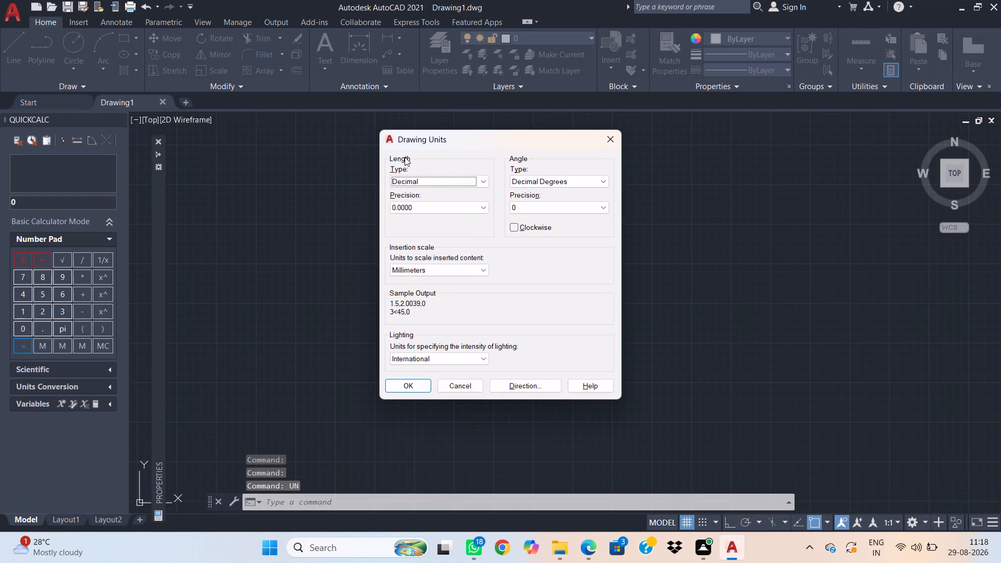
left_click(434, 210)
left_click(430, 243)
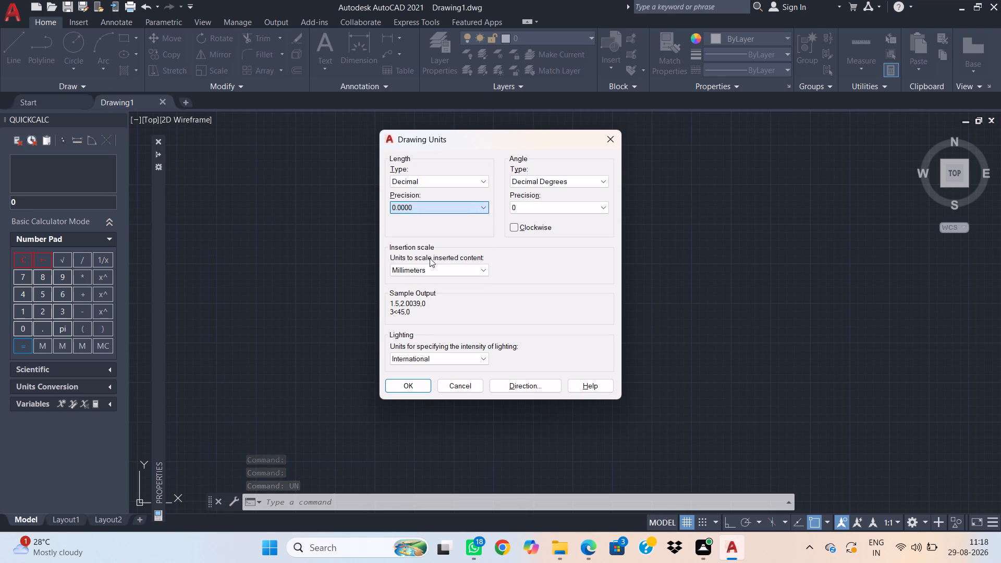
left_click(411, 387)
Modify the ISO-25 dimension style to use an arrow size of 5 and a text height of 5.
type("d")
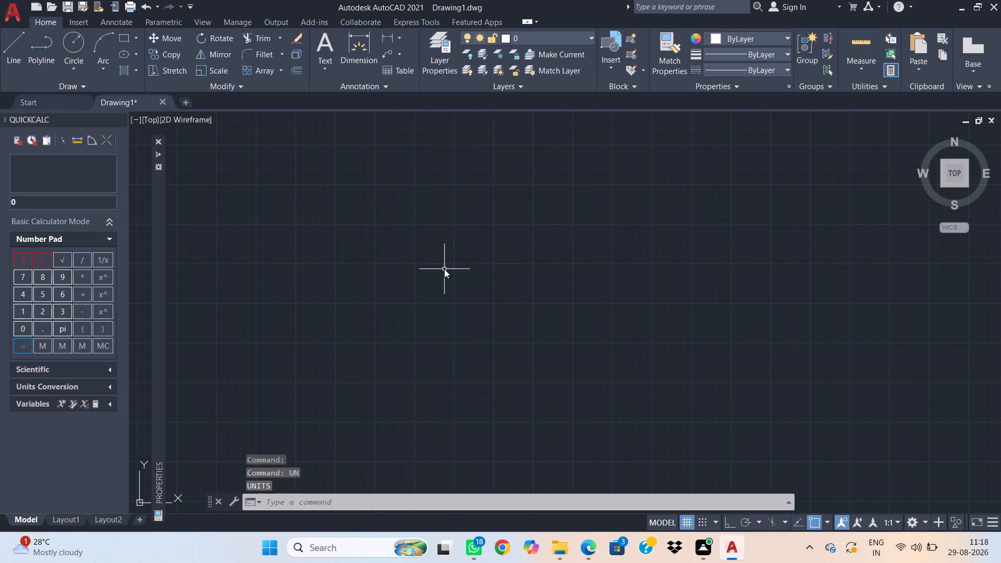
key("space")
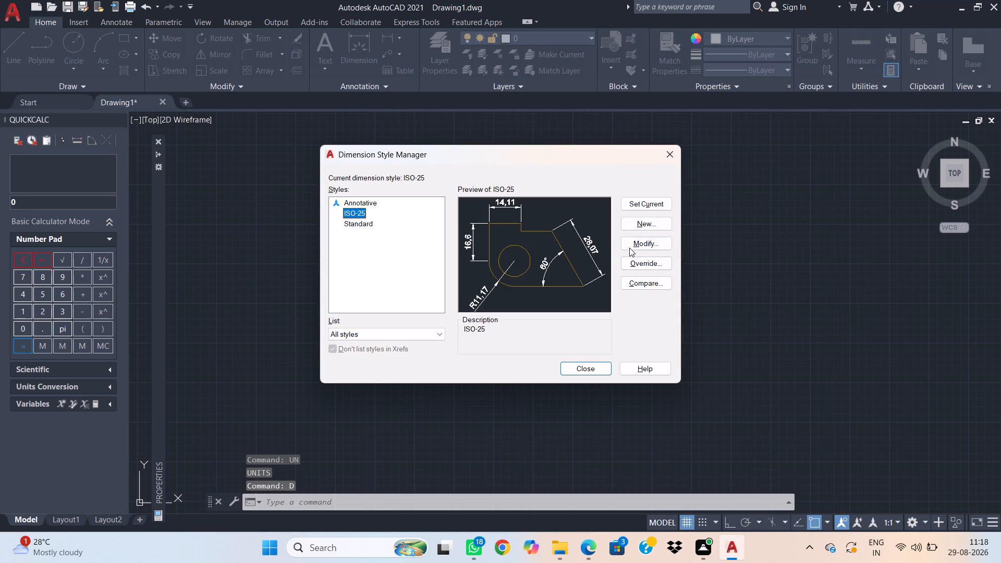
left_click(630, 246)
left_click(389, 130)
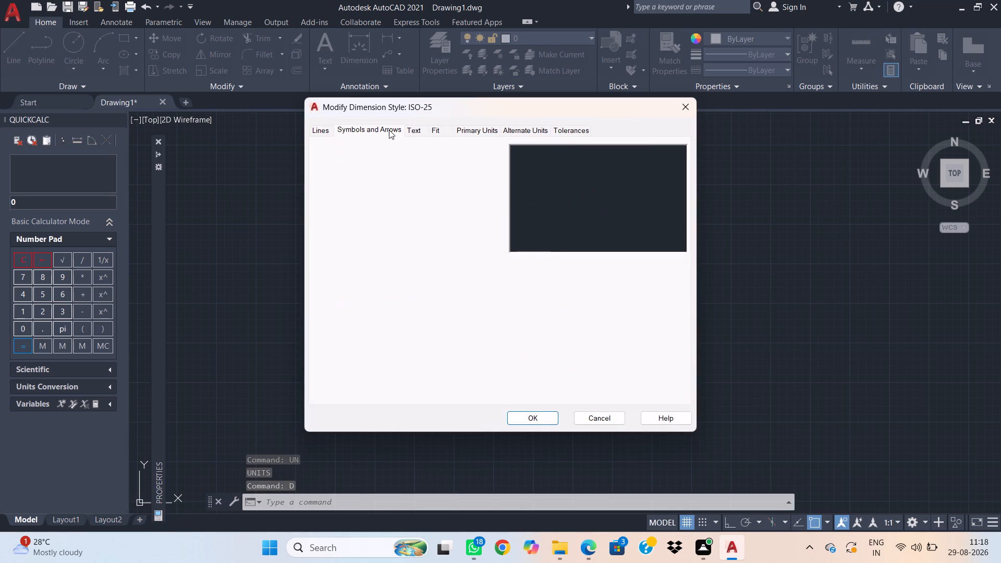
double_click(342, 258)
key("5")
key("Return")
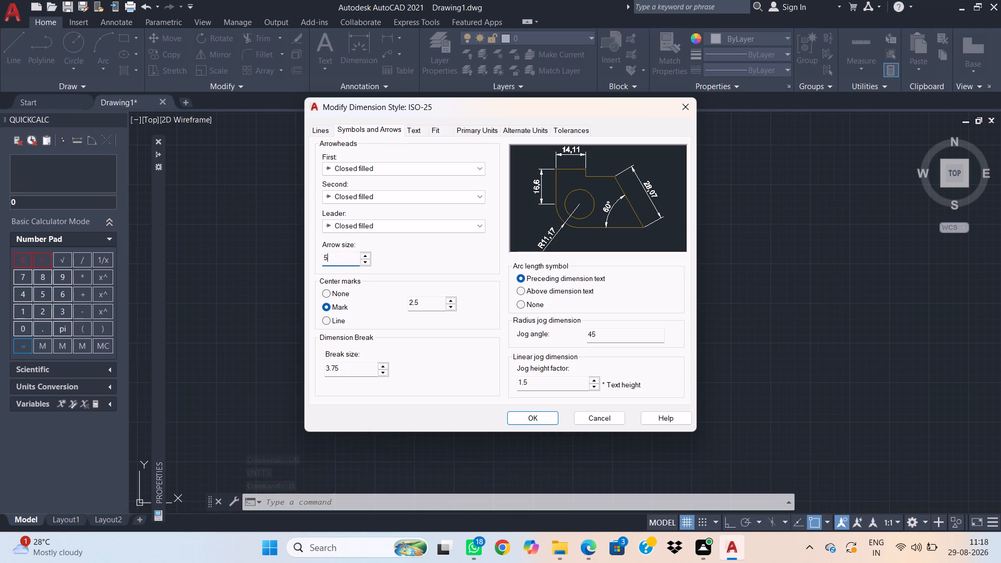
left_click(415, 130)
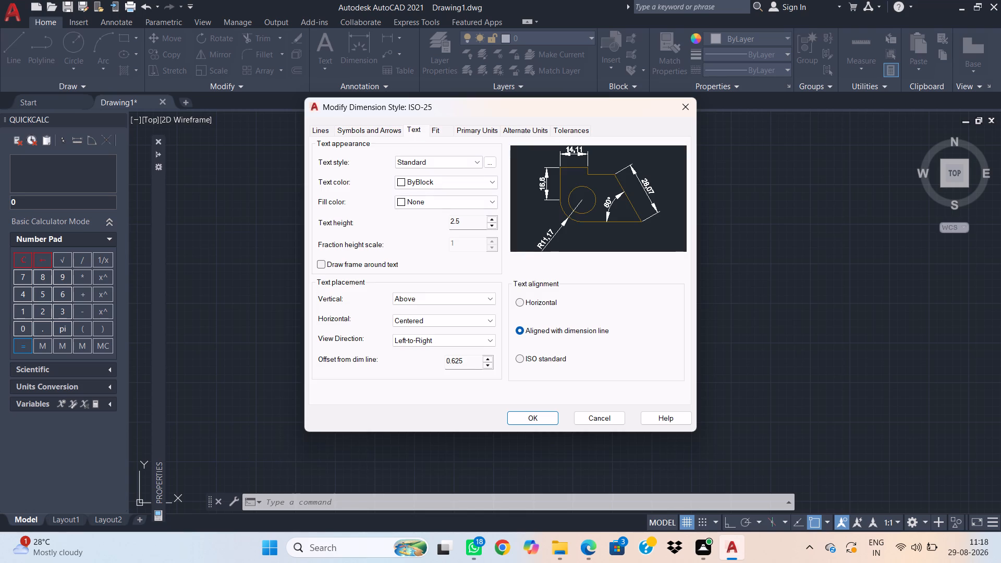
double_click(462, 221)
key("5")
key("Return")
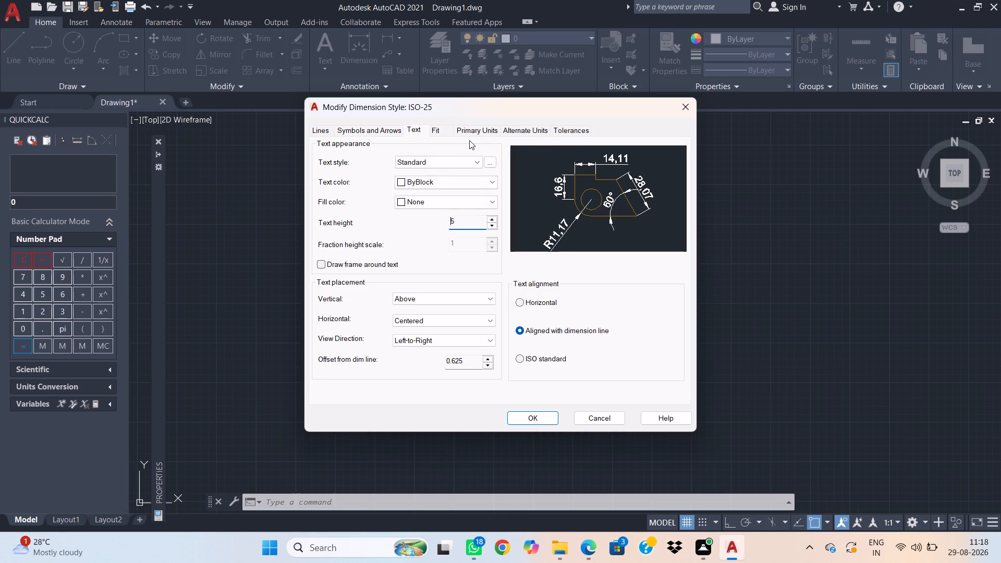
Set the ISO-25 style's linear dimension precision to 0 and make it the current dimension style.
left_click(473, 133)
left_click(462, 173)
left_click(441, 183)
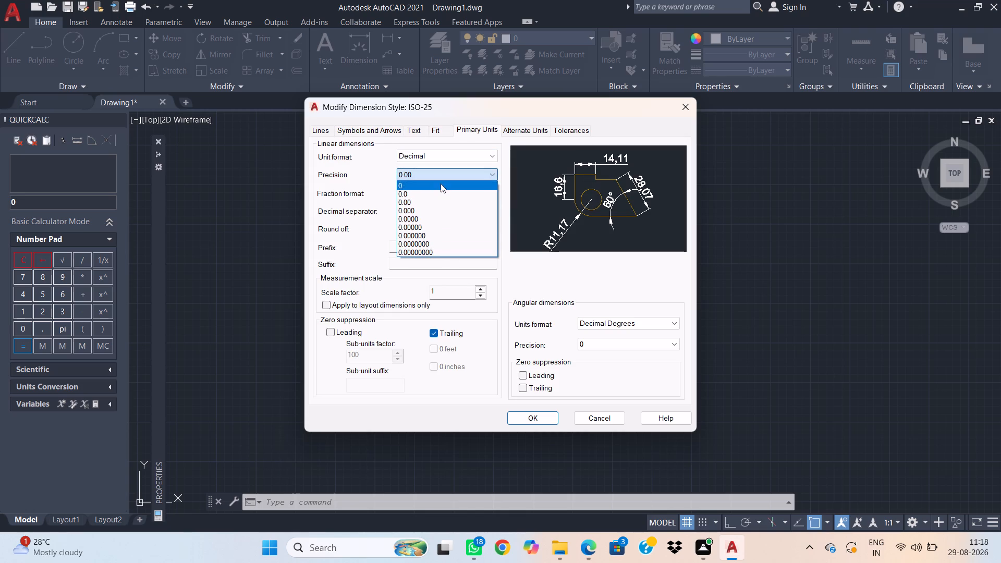
left_click(525, 415)
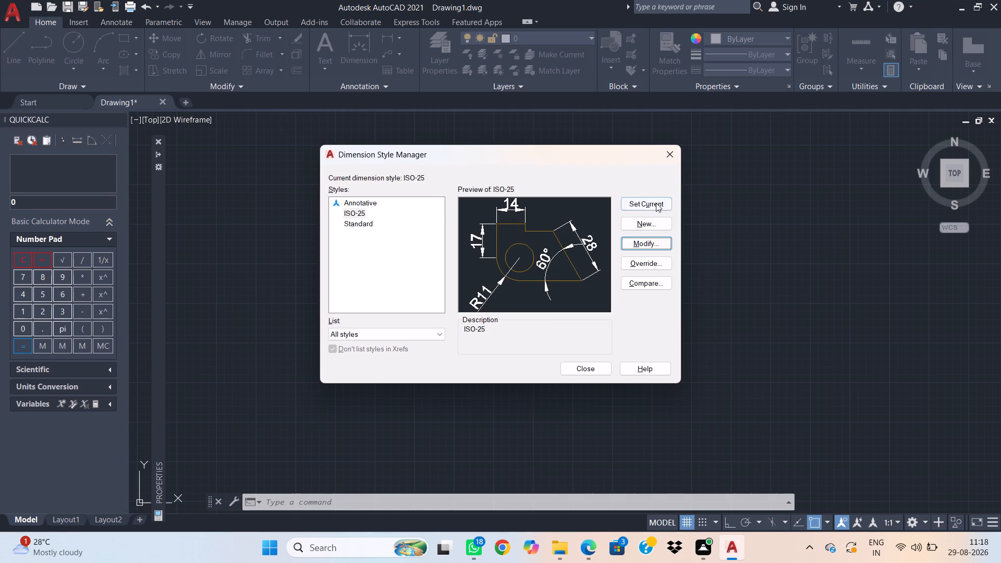
left_click(656, 203)
left_click(581, 370)
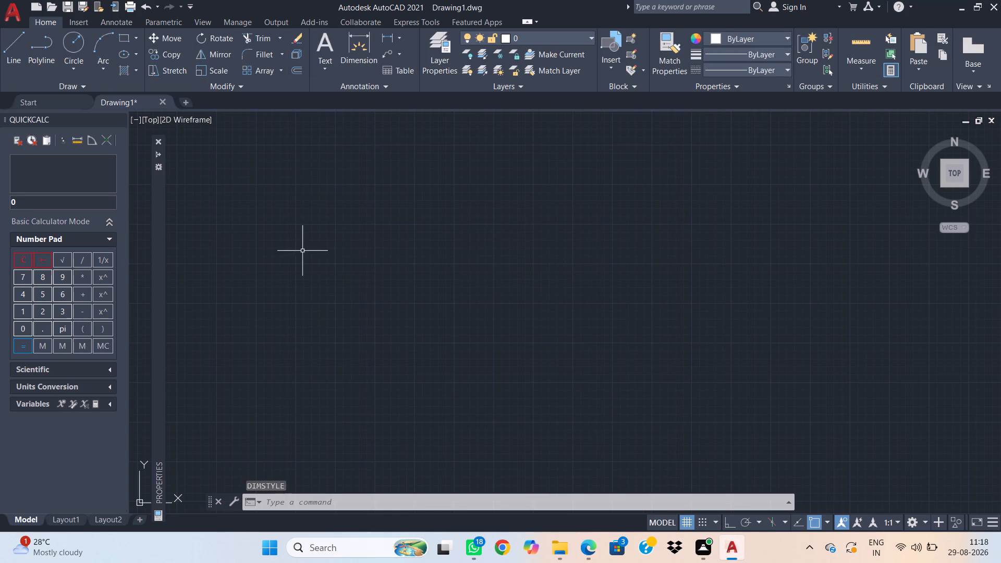
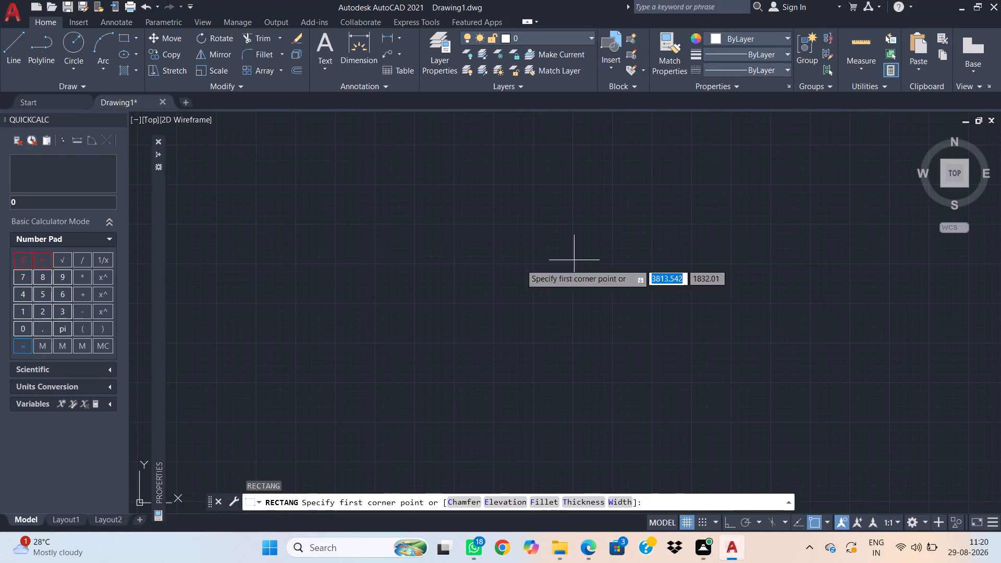
Draw a rectangle 80 mm wide and 45 mm high in the open drawing area.
left_click(443, 232)
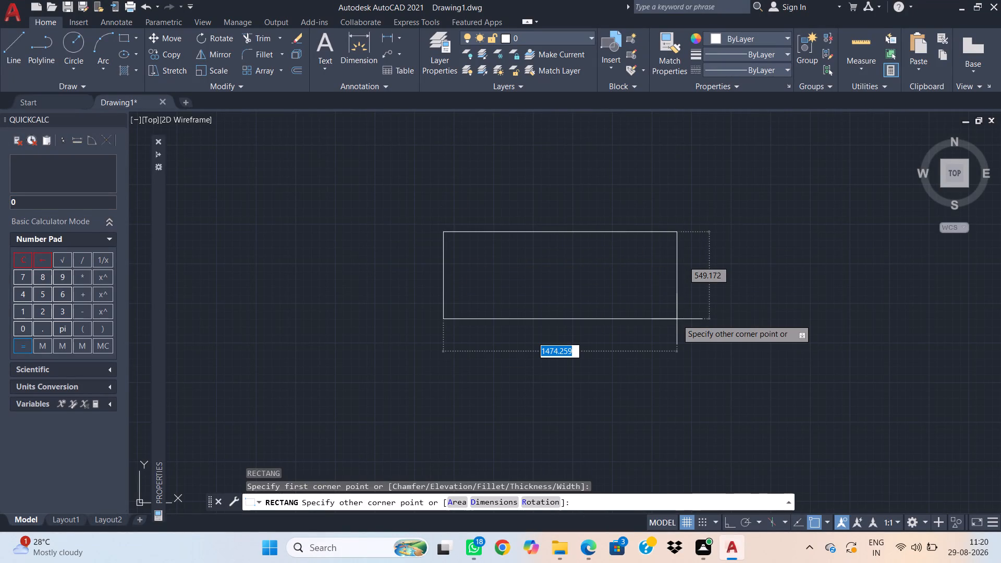
type("80")
key("Tab")
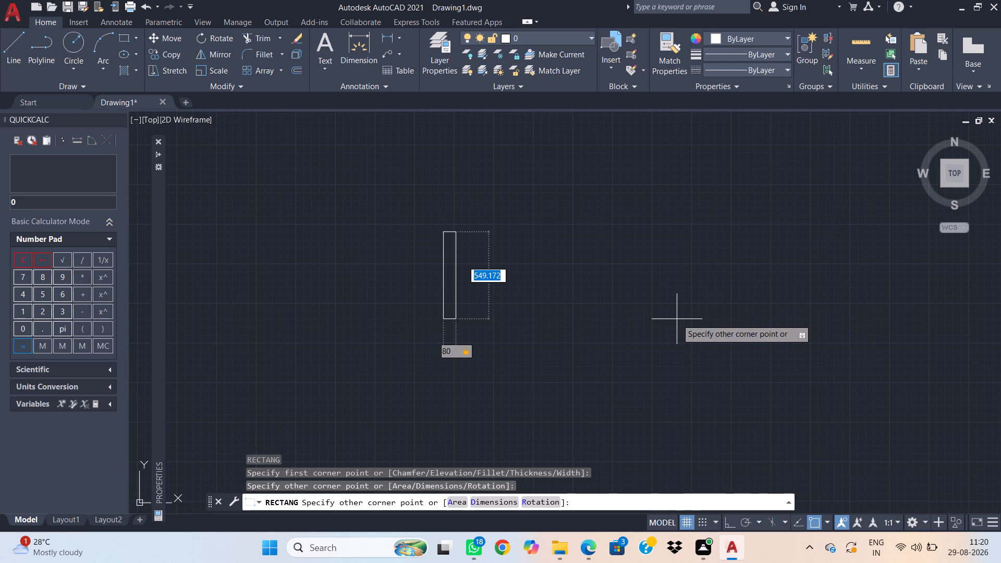
type("45")
key("Return")
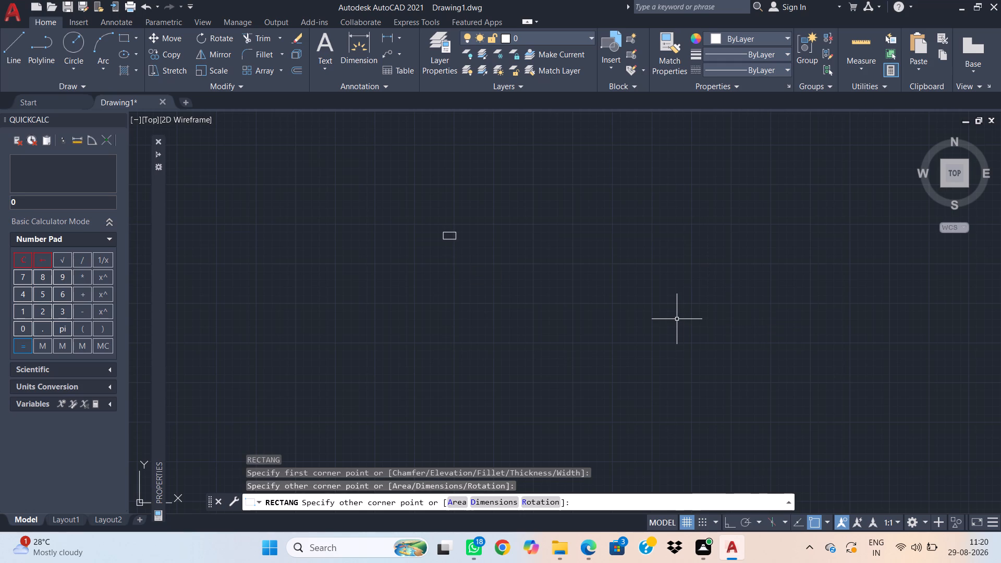
Fillet the rectangle's upper-left corner with a radius of 10 mm.
scroll(550, 293, "up", 2)
scroll(421, 218, "up", 1)
middle_click_drag(346, 216, 668, 430)
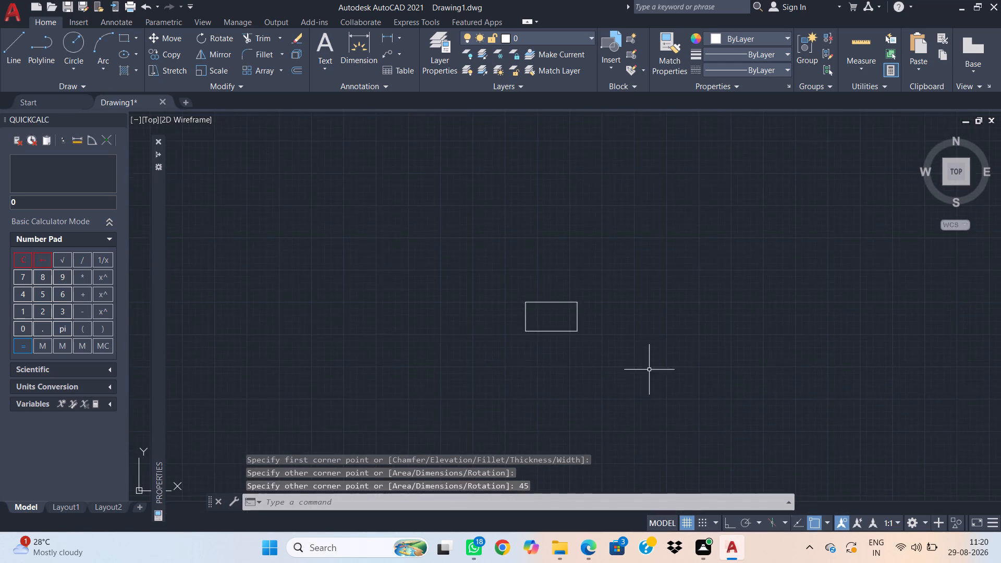
scroll(597, 342, "up", 1)
scroll(545, 331, "up", 1)
scroll(486, 308, "up", 2)
type("f r")
key("space")
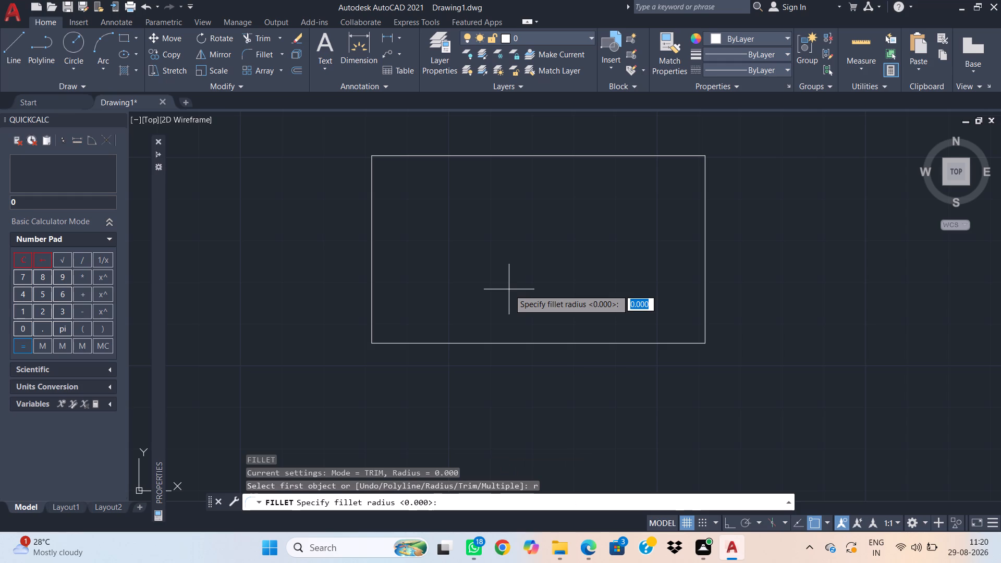
type("10")
key("Return")
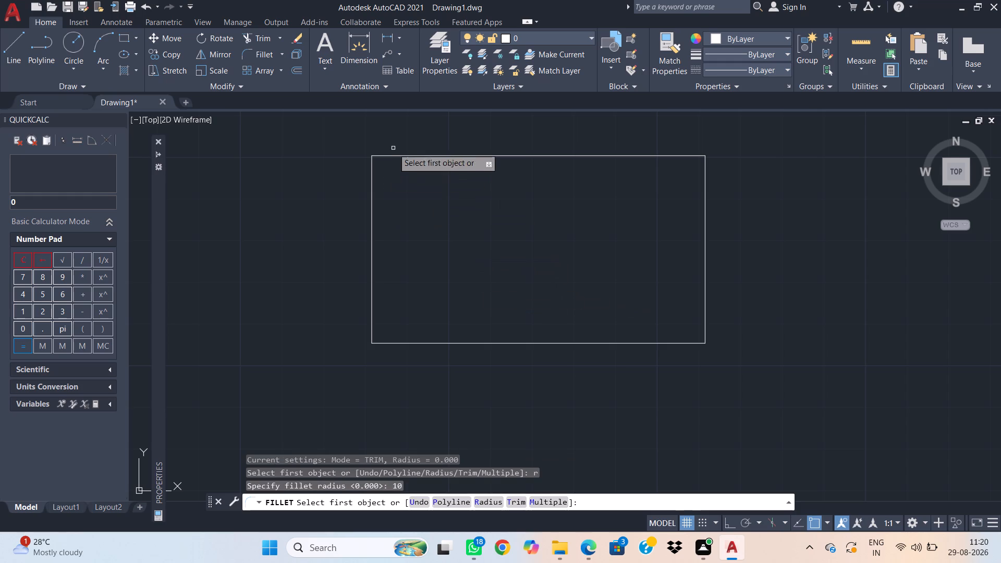
left_click(395, 154)
left_click(371, 180)
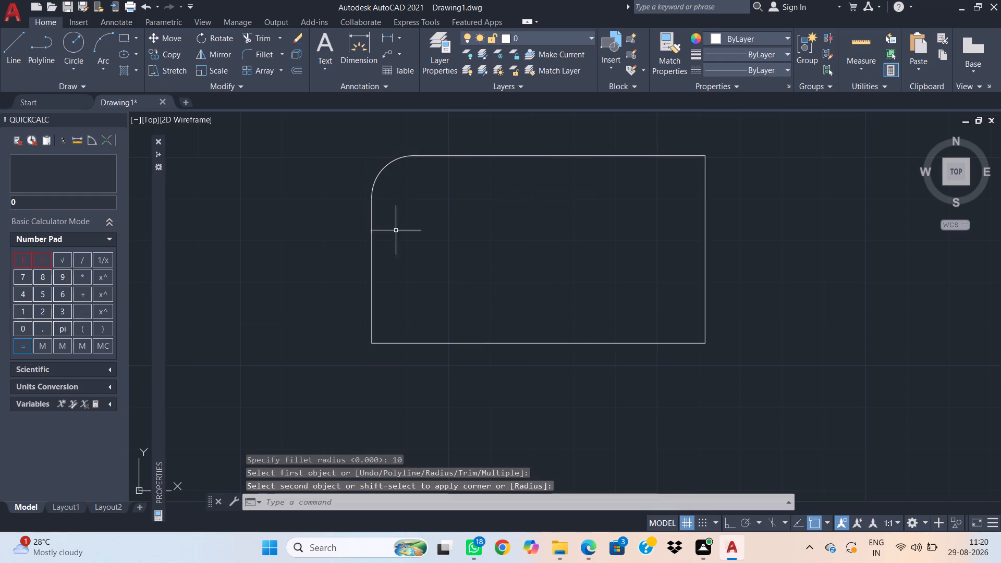
Fillet the rectangle's three remaining corners with the same 10 mm radius.
key("space")
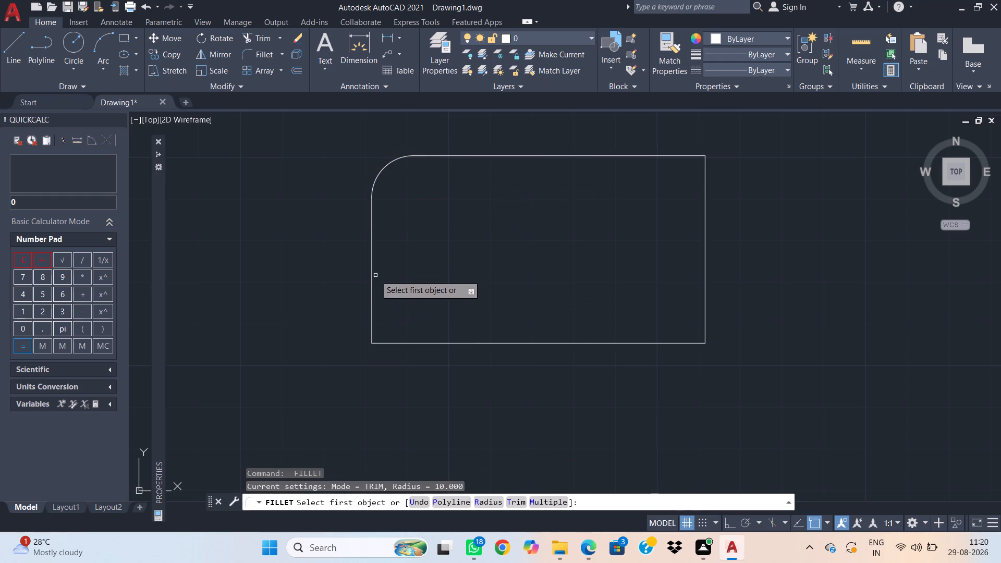
left_click(371, 301)
left_click(393, 342)
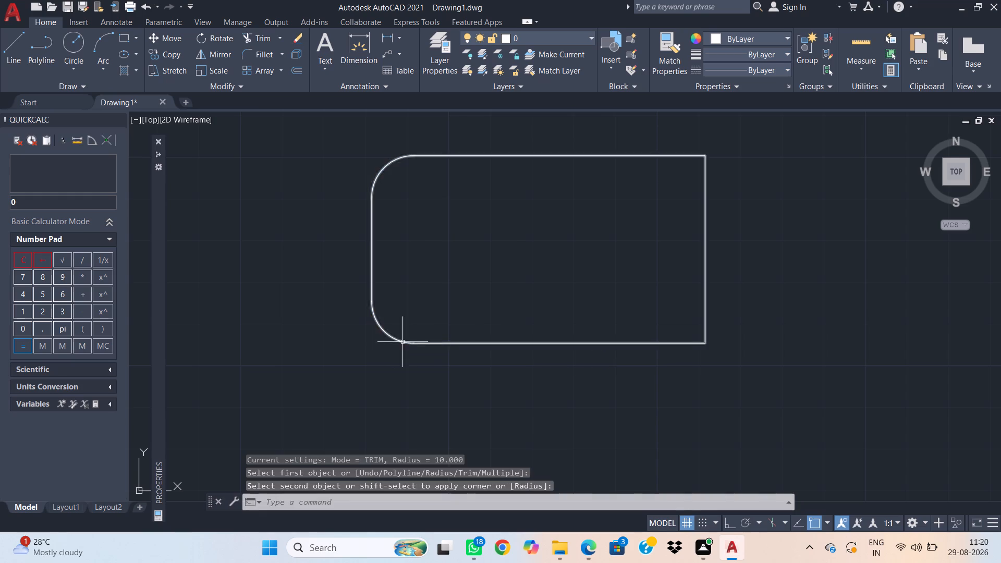
key("space")
left_click(694, 345)
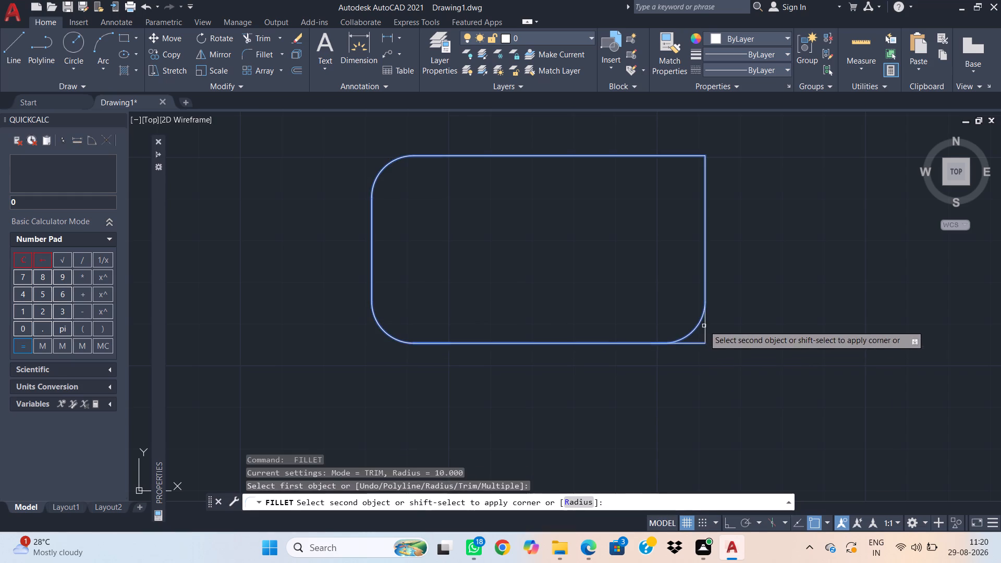
left_click(704, 325)
key("space")
left_click(704, 171)
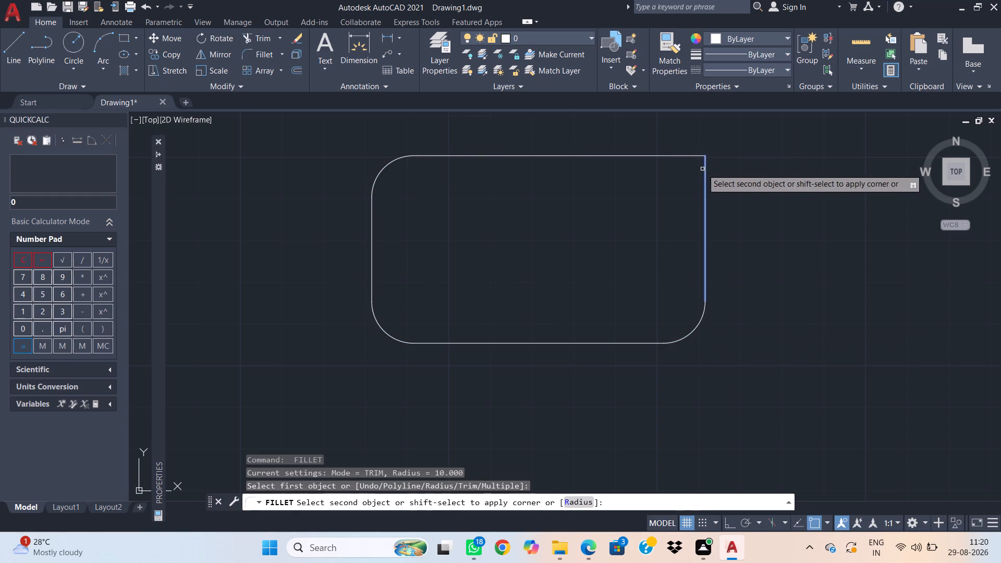
left_click(690, 155)
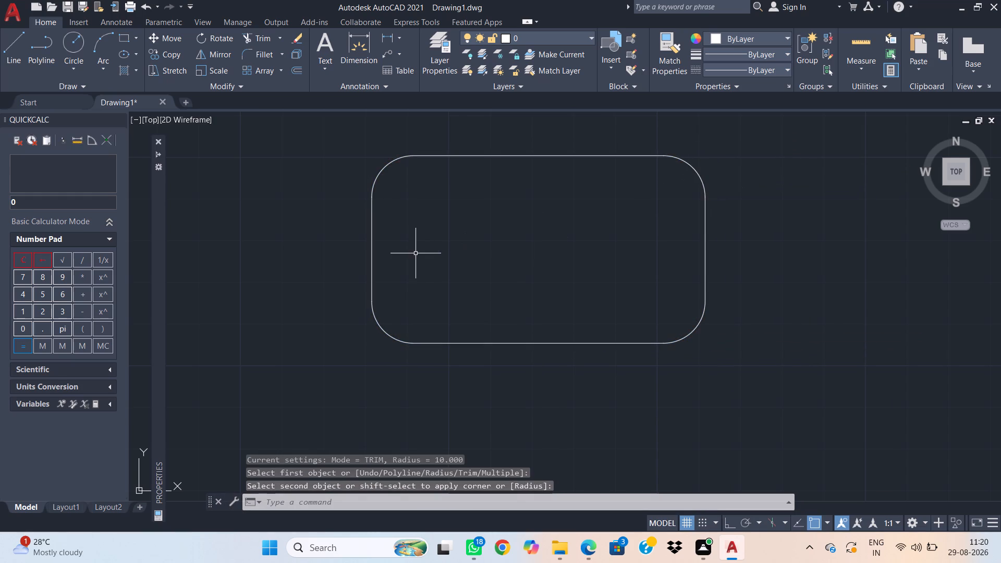
Draw a circle centred on the geometric centre of the rounded rectangle.
scroll(332, 258, "up", 1)
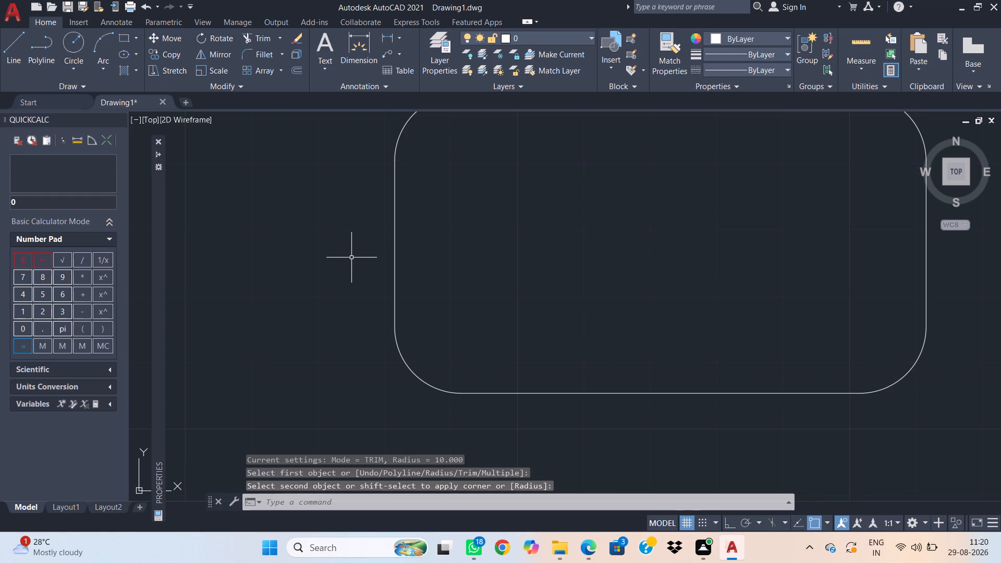
type("c")
key("space")
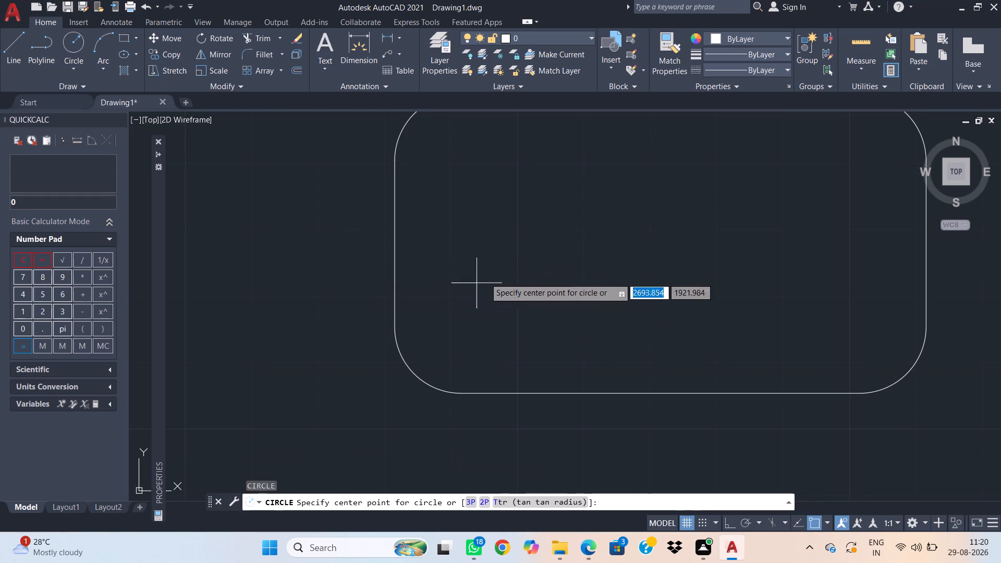
scroll(606, 310, "down", 1)
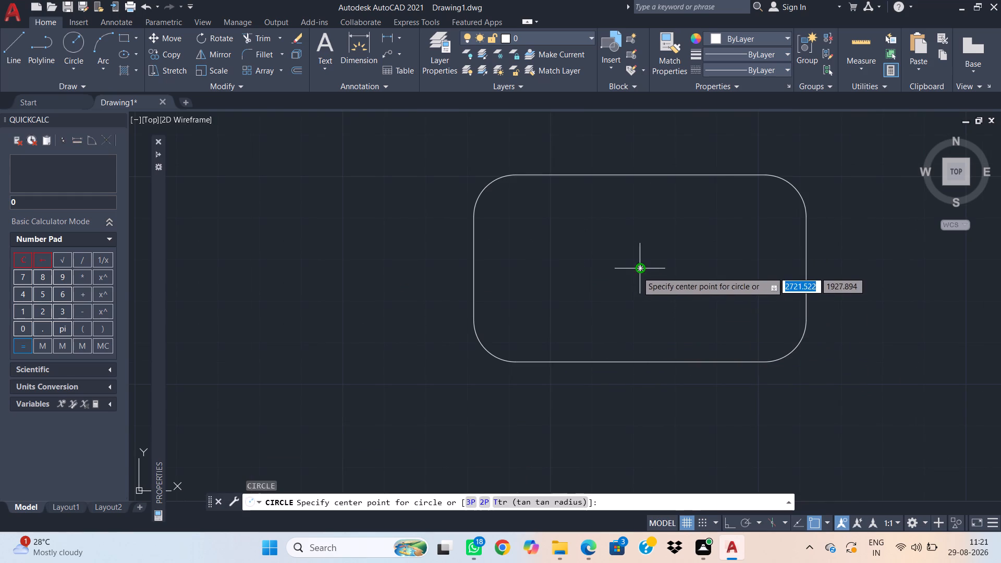
left_click(637, 272)
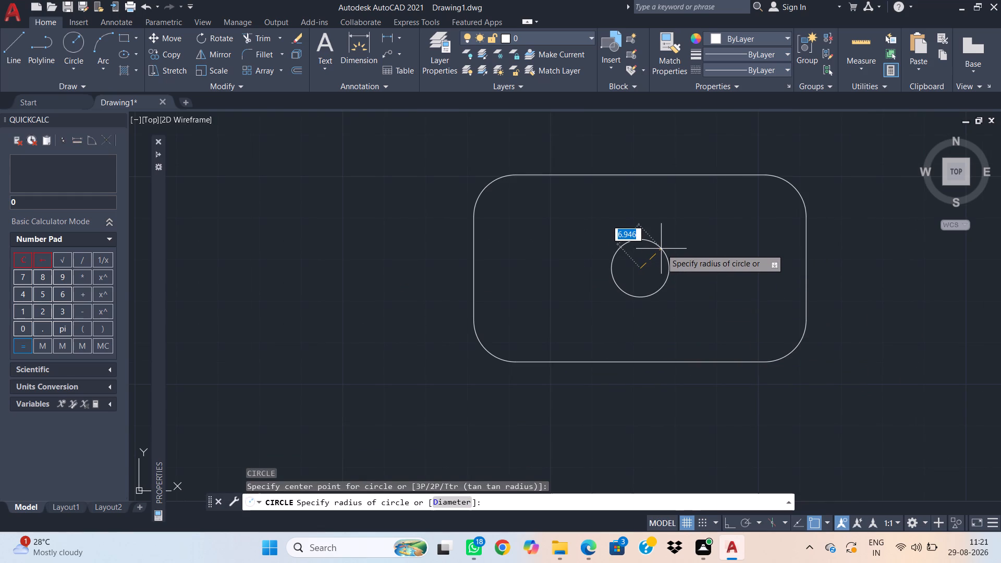
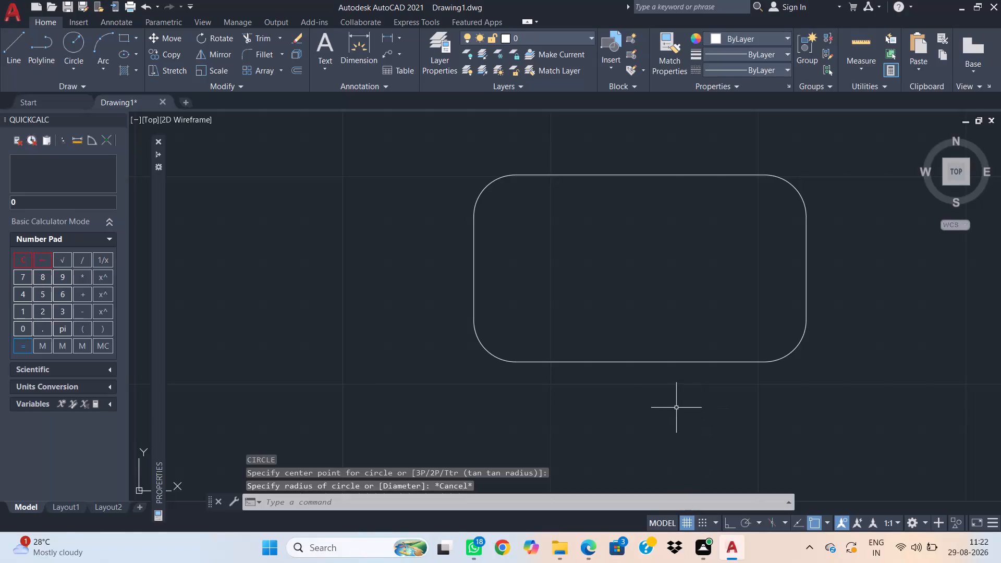
Draw a vertical centre line from the midpoint of the plate's top edge to the midpoint of its bottom edge.
scroll(676, 406, "up", 1)
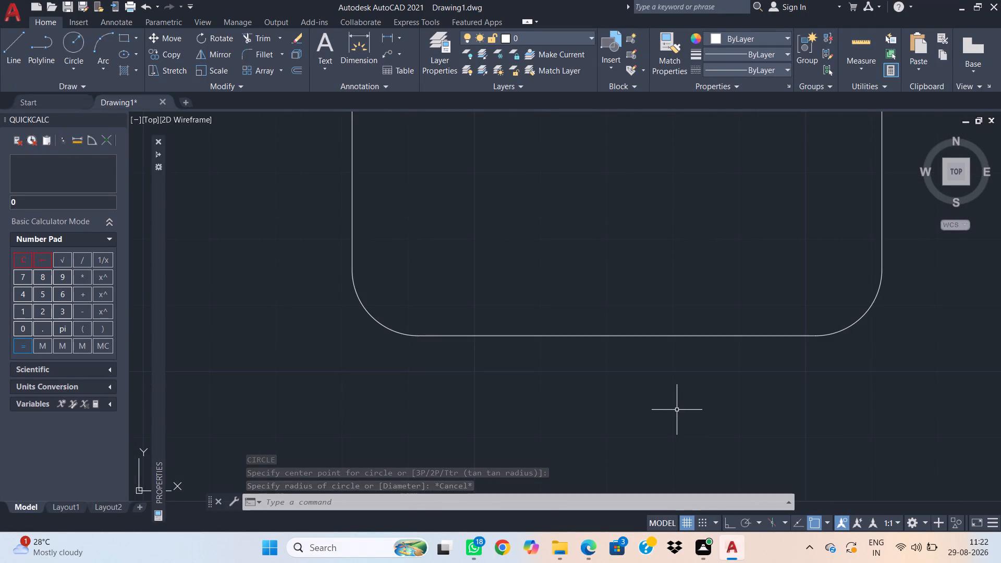
type("l")
key("space")
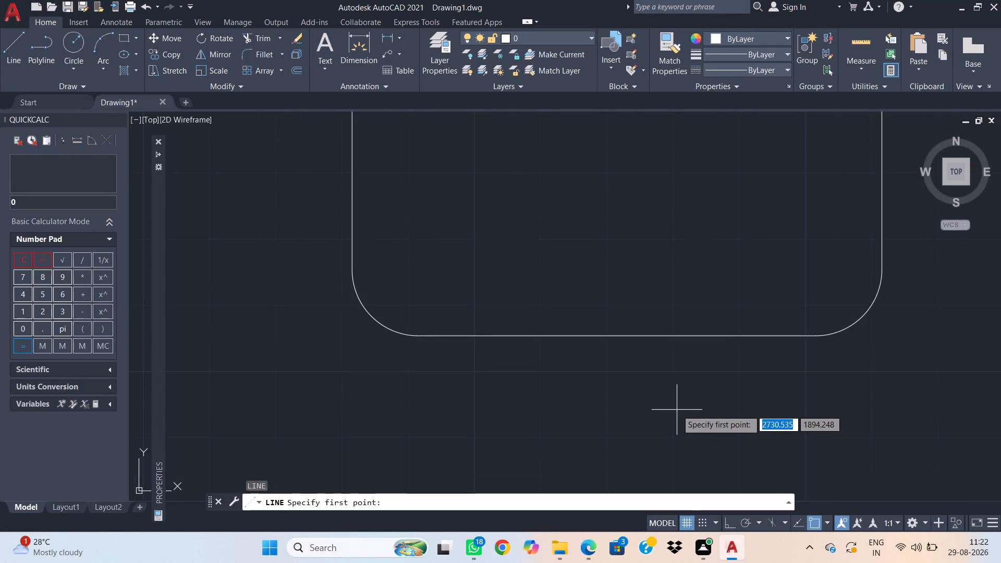
scroll(640, 272, "down", 2)
scroll(633, 218, "up", 1)
left_click(630, 158)
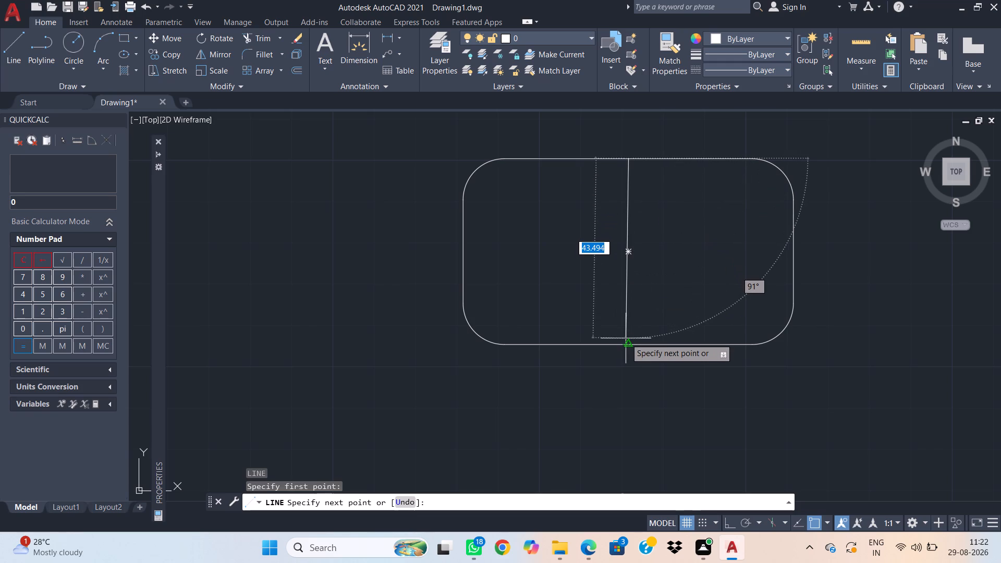
key("shift+F8")
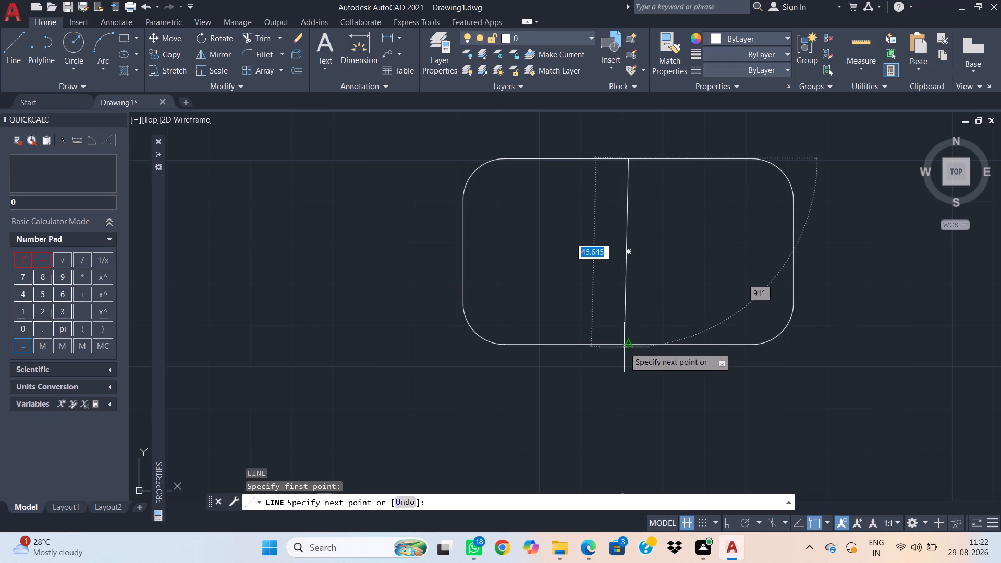
left_click(628, 344)
key("Escape")
Draw a horizontal centre line from the midpoint of the plate's right edge to the midpoint of its left edge.
key("space")
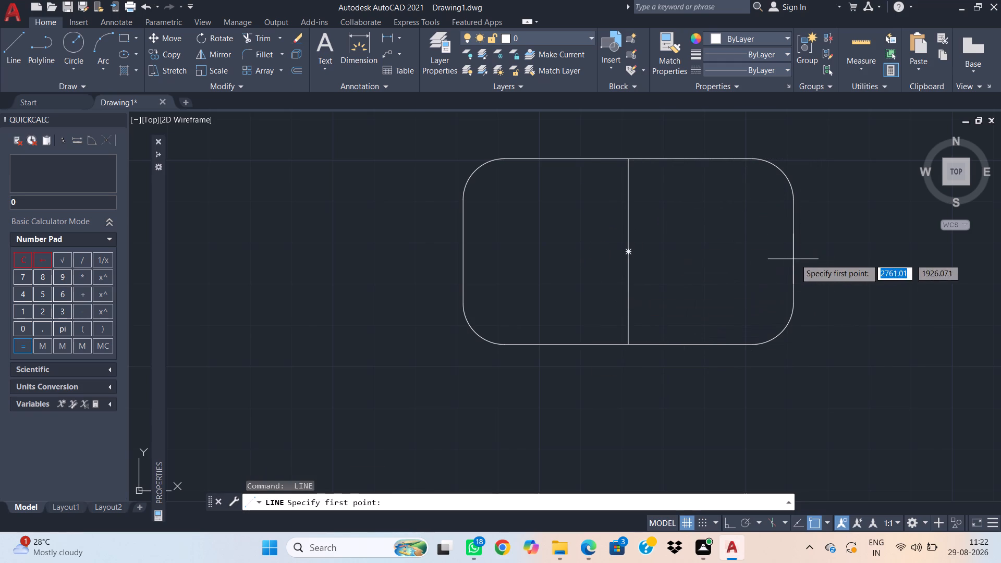
left_click(794, 250)
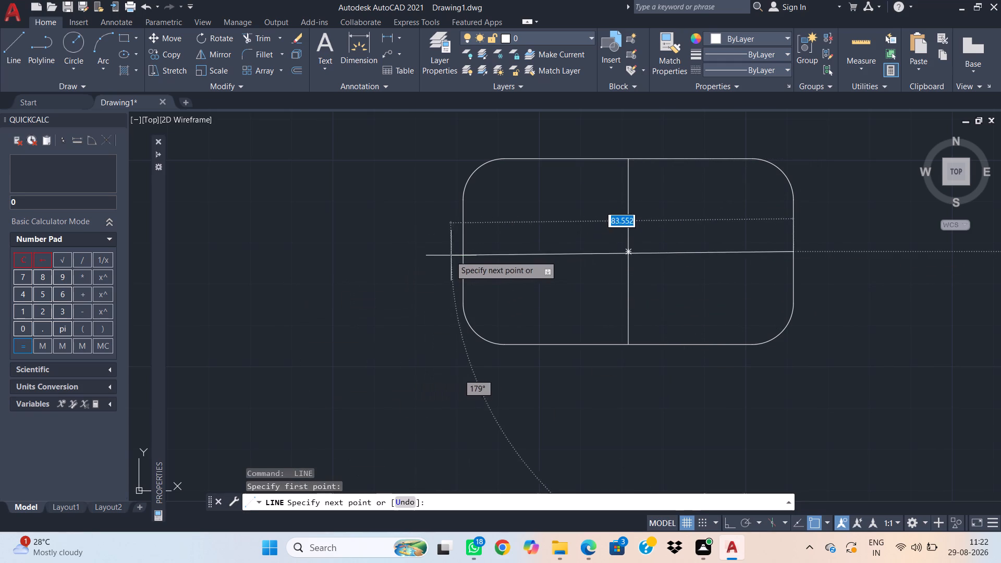
left_click(461, 251)
key("Escape")
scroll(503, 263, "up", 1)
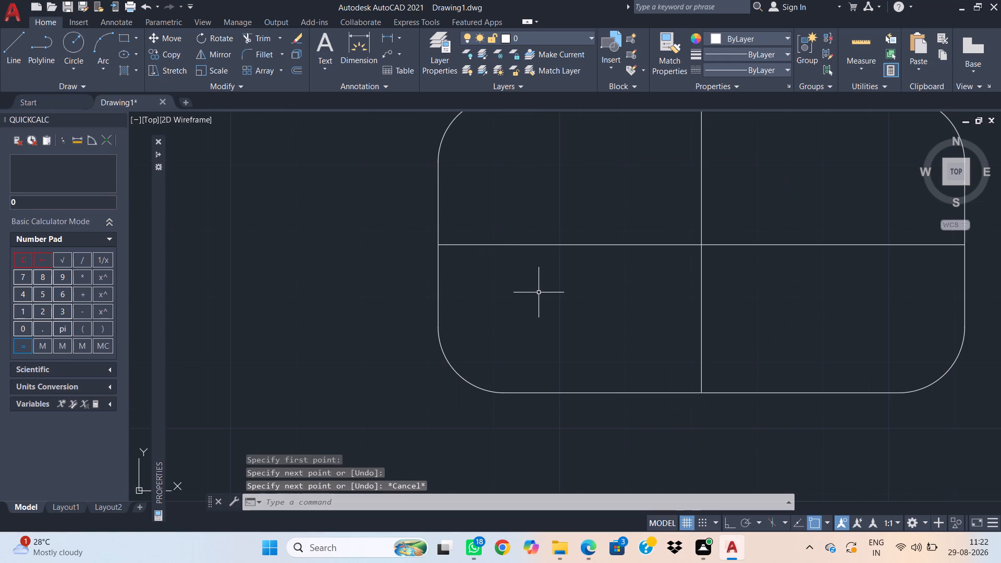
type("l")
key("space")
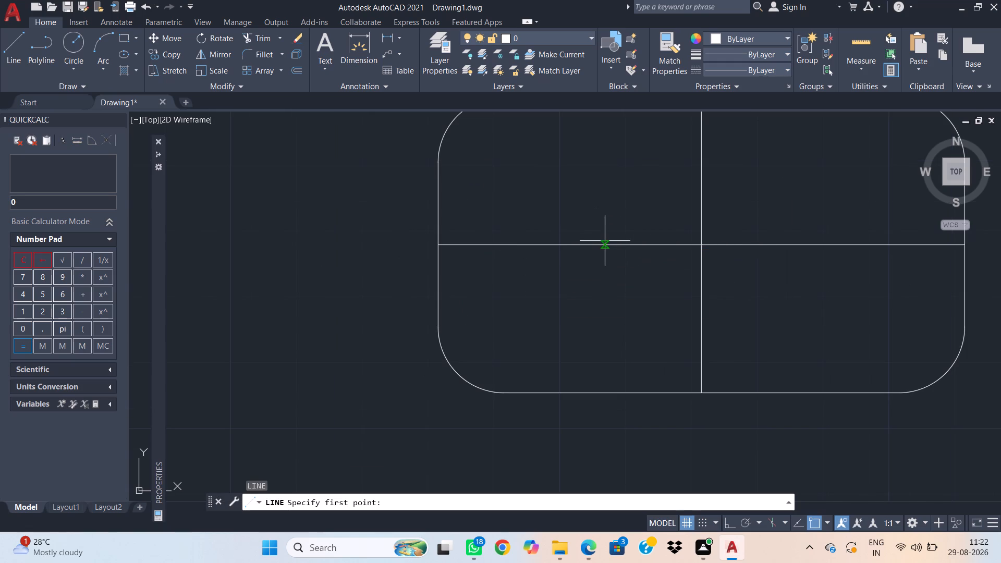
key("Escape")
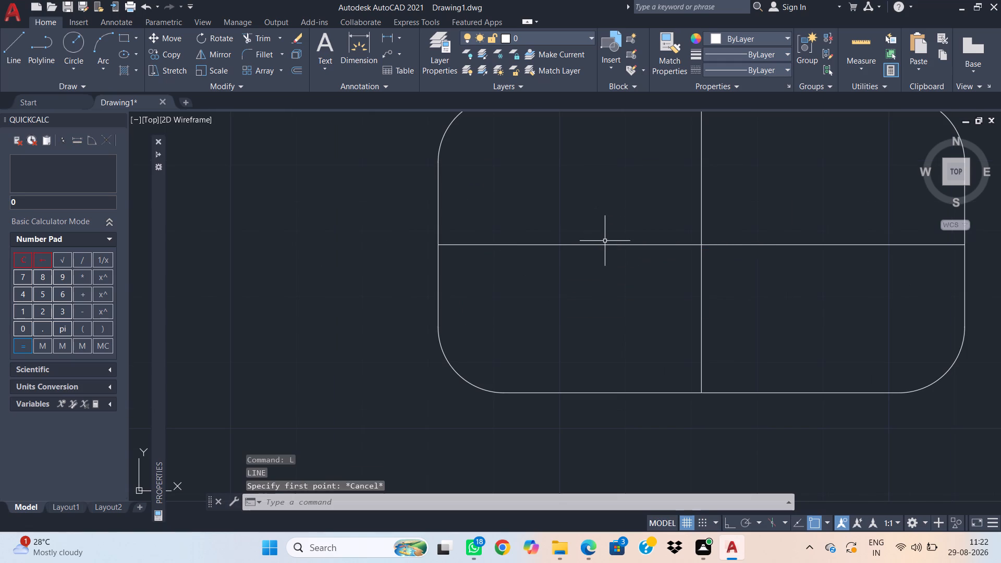
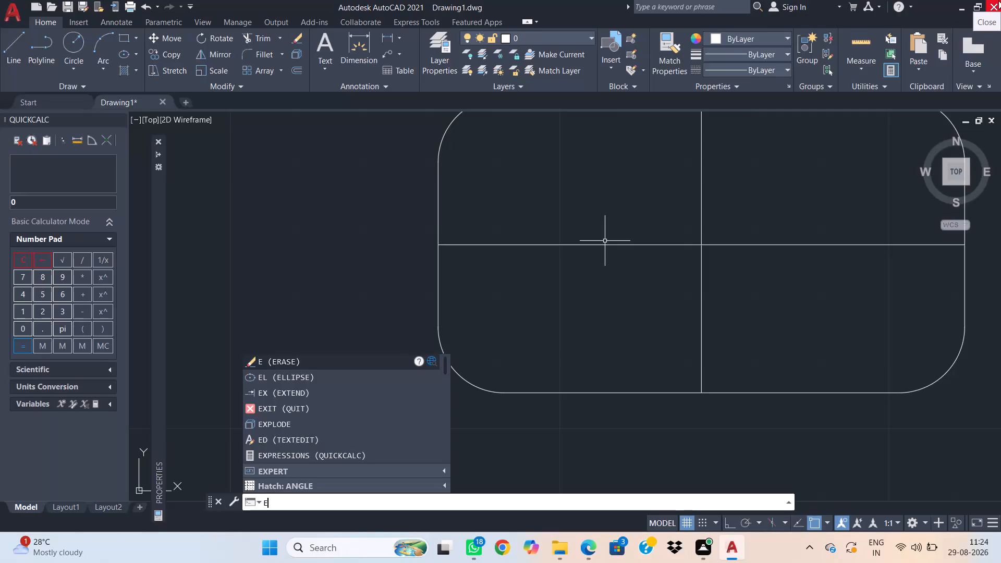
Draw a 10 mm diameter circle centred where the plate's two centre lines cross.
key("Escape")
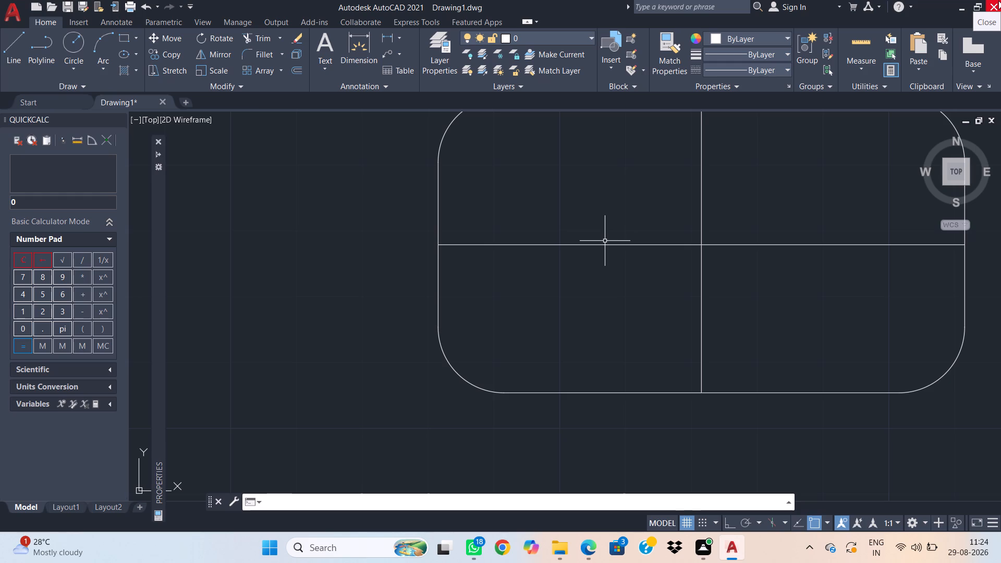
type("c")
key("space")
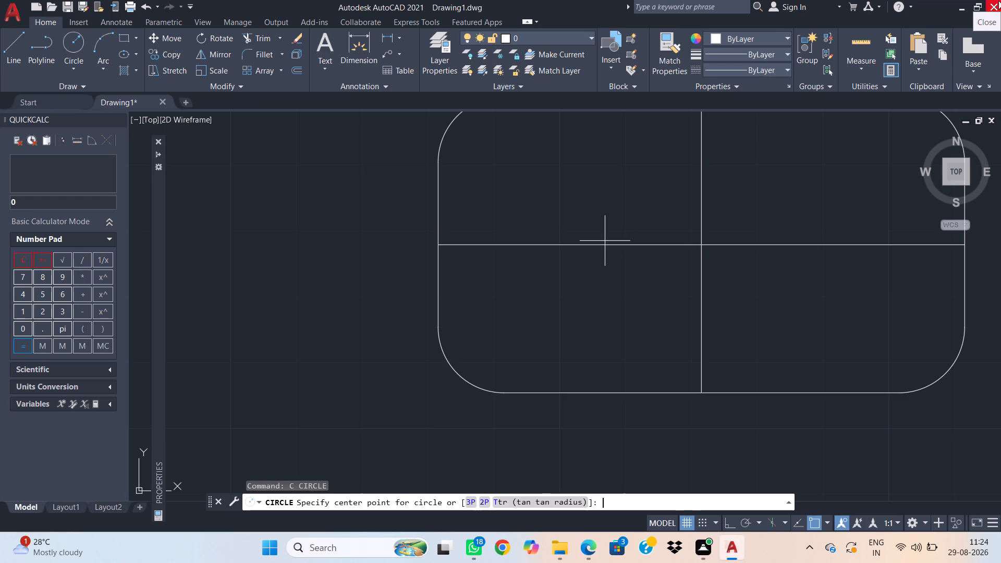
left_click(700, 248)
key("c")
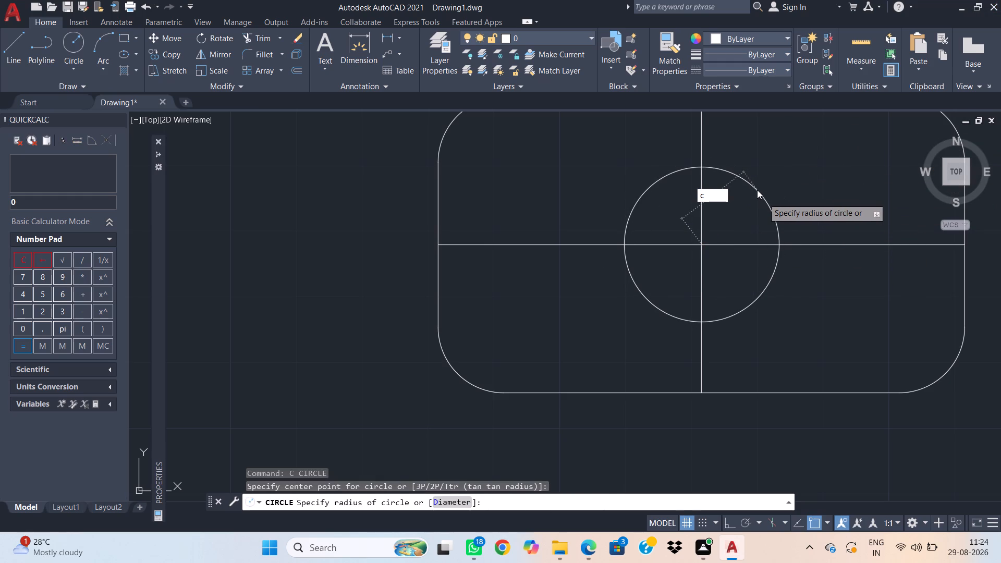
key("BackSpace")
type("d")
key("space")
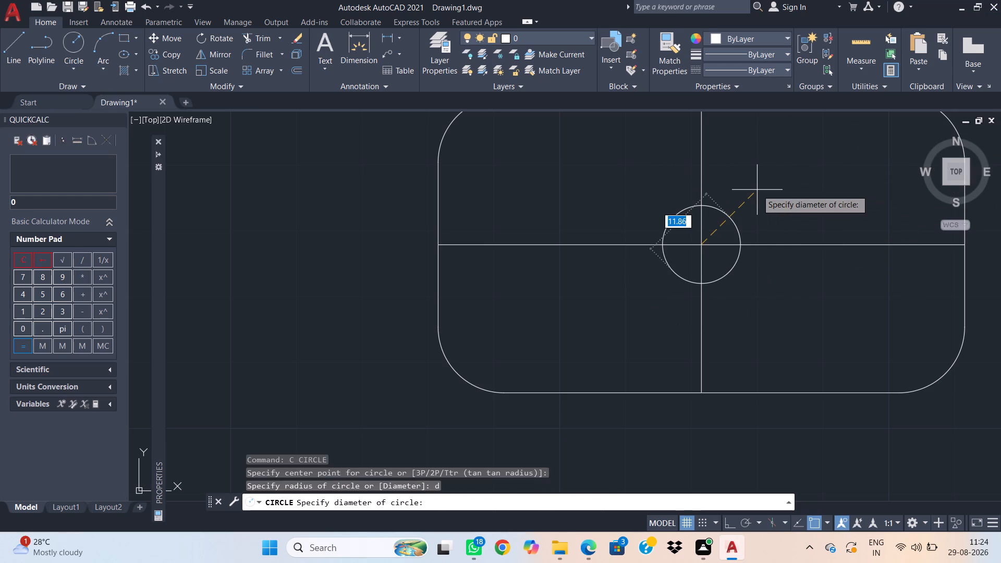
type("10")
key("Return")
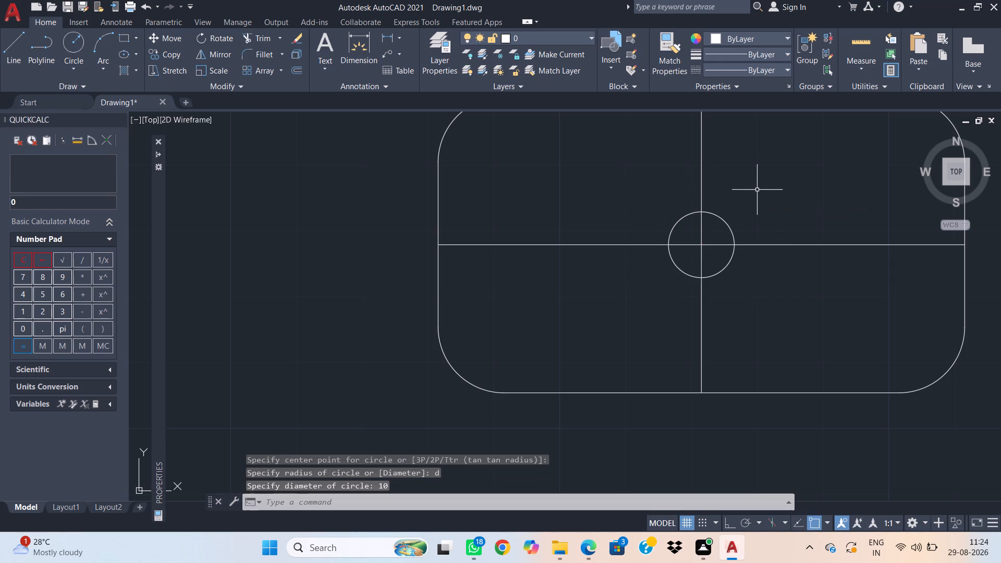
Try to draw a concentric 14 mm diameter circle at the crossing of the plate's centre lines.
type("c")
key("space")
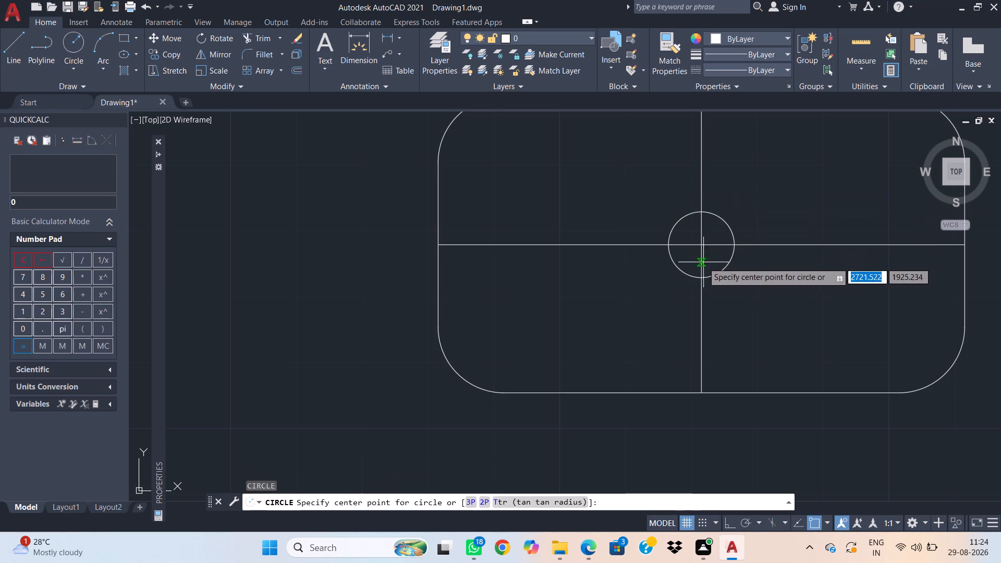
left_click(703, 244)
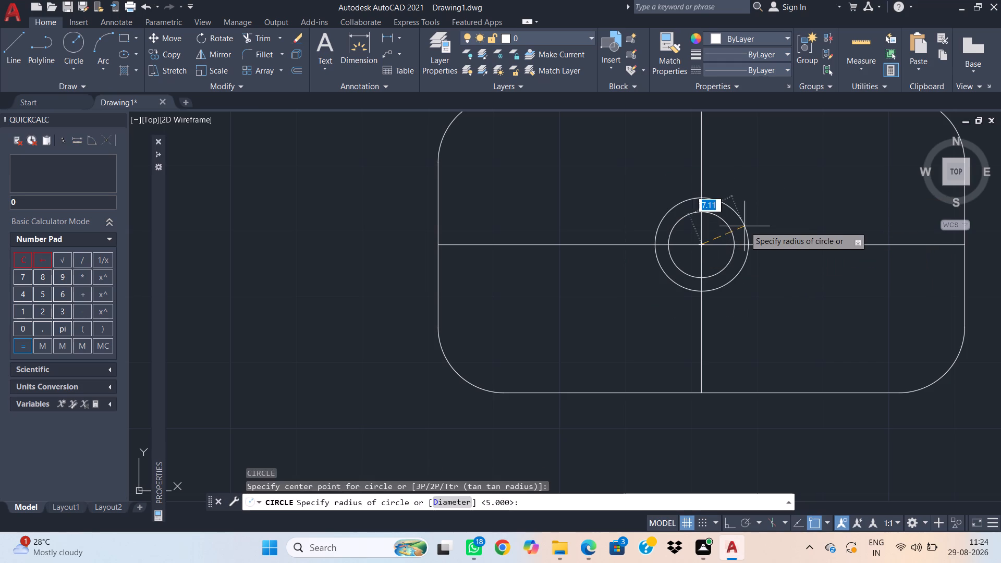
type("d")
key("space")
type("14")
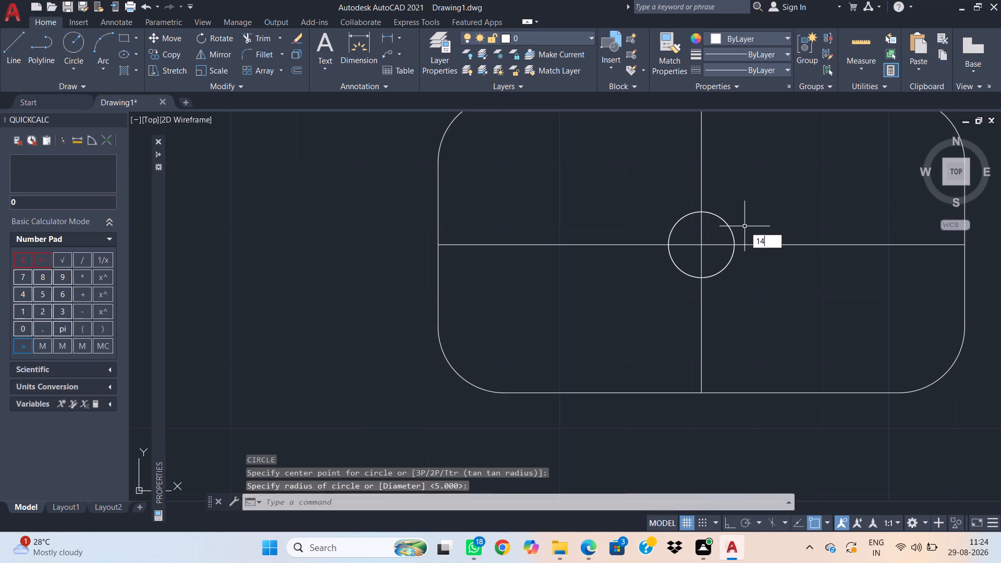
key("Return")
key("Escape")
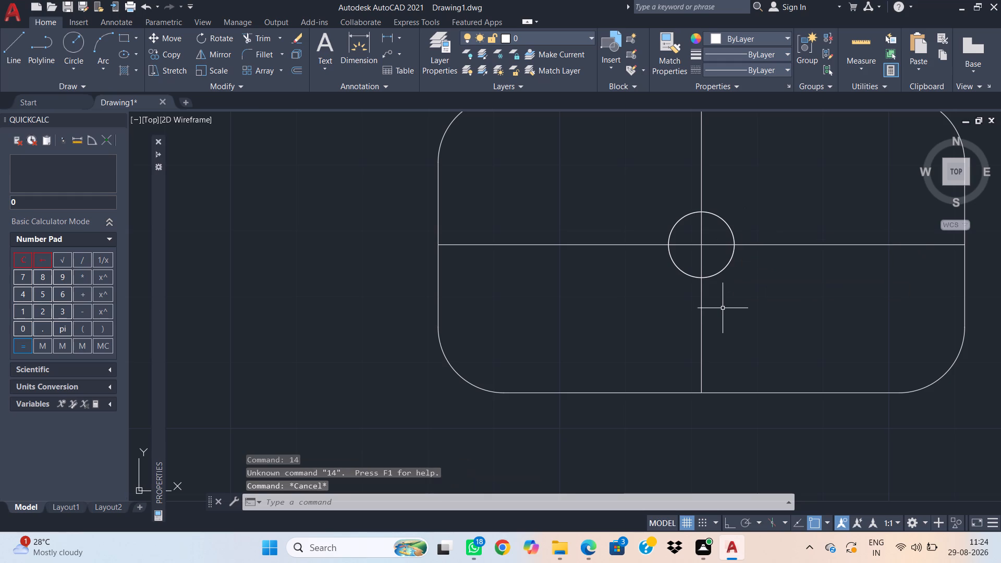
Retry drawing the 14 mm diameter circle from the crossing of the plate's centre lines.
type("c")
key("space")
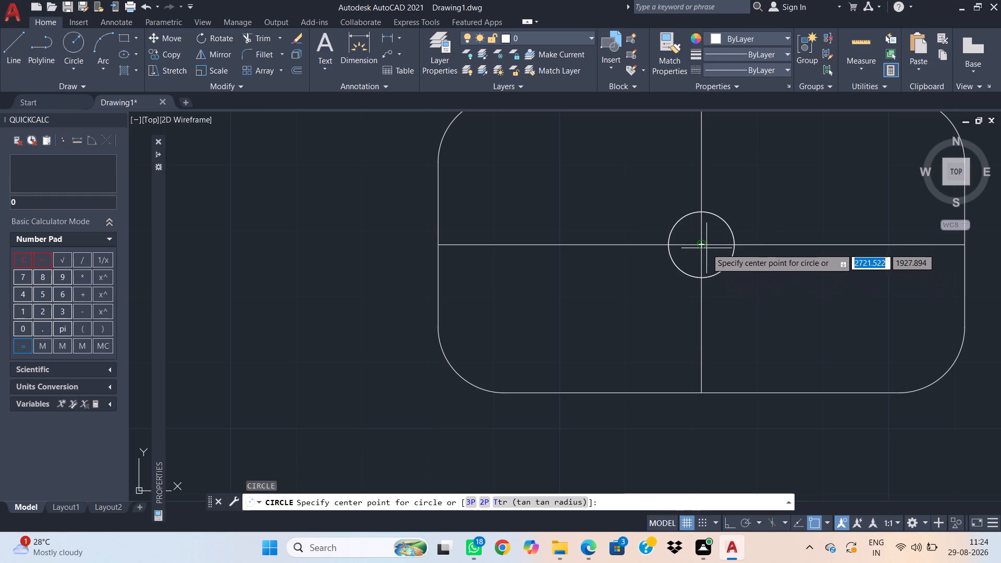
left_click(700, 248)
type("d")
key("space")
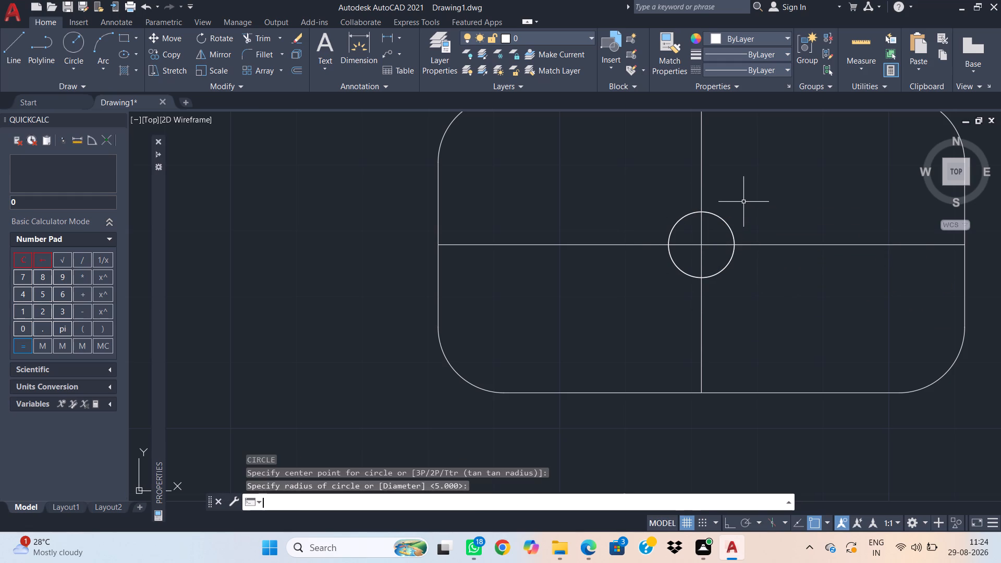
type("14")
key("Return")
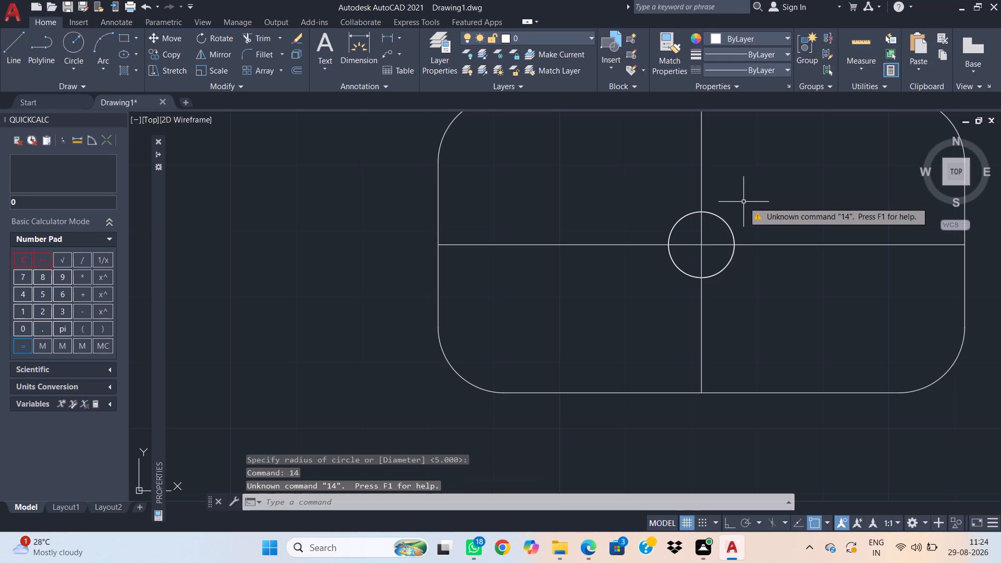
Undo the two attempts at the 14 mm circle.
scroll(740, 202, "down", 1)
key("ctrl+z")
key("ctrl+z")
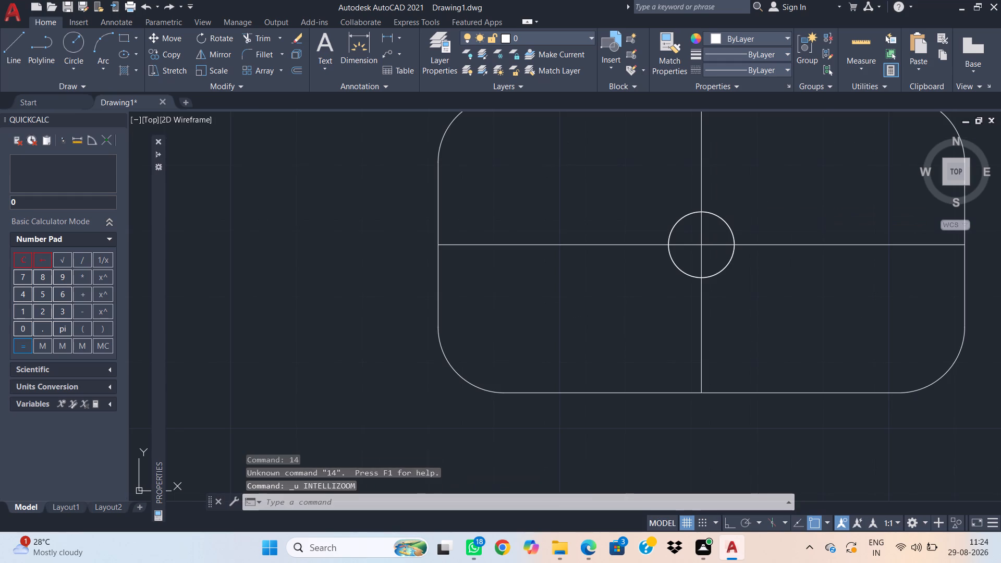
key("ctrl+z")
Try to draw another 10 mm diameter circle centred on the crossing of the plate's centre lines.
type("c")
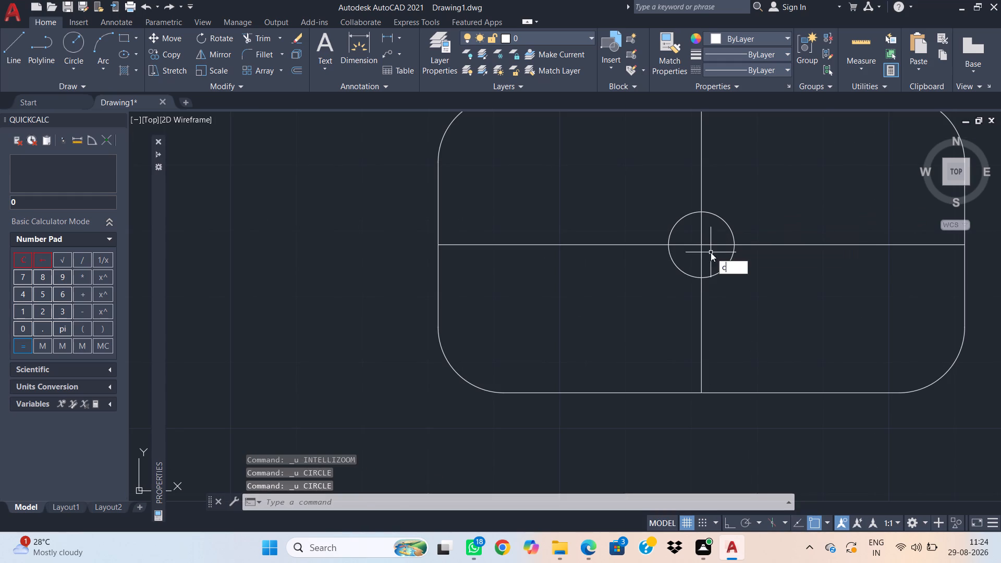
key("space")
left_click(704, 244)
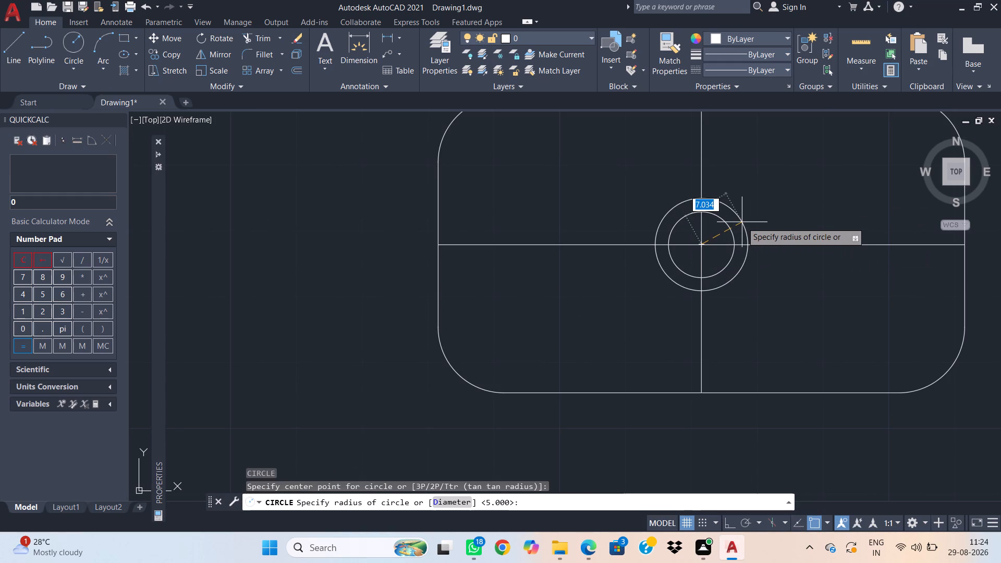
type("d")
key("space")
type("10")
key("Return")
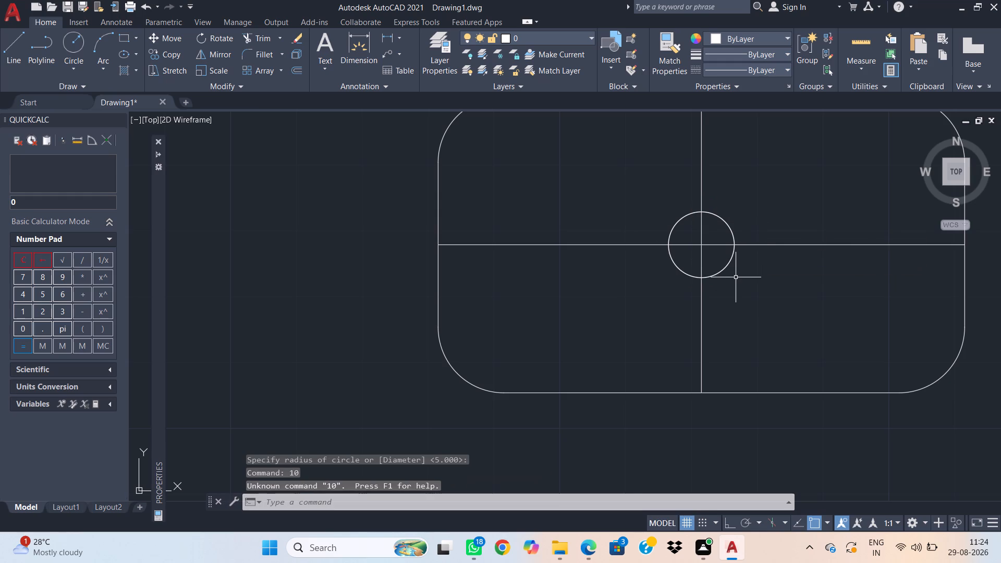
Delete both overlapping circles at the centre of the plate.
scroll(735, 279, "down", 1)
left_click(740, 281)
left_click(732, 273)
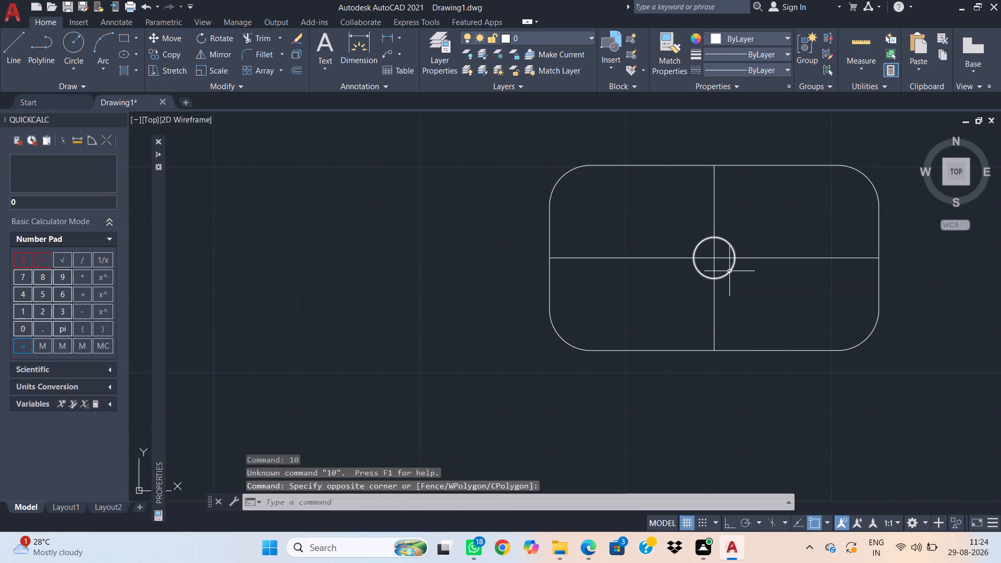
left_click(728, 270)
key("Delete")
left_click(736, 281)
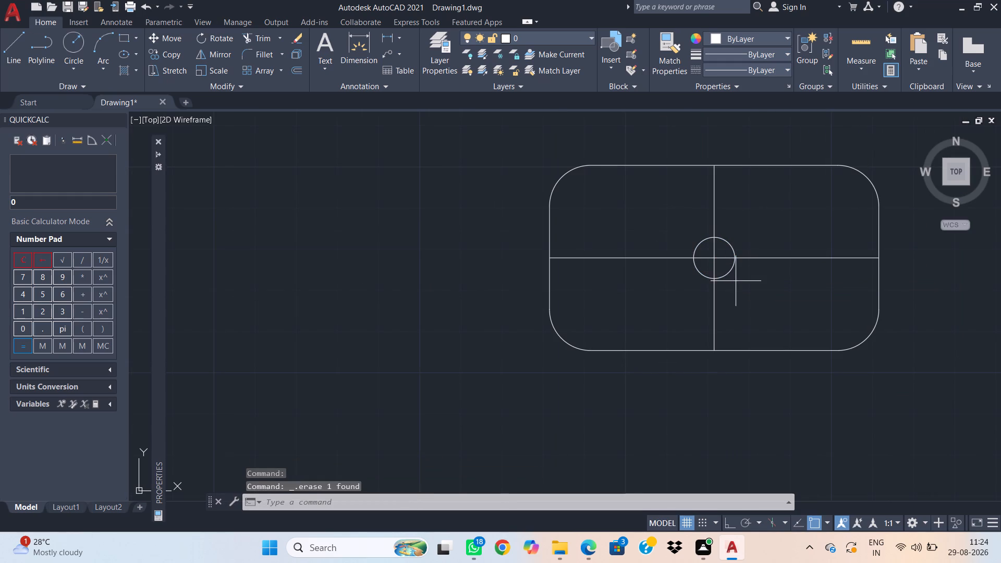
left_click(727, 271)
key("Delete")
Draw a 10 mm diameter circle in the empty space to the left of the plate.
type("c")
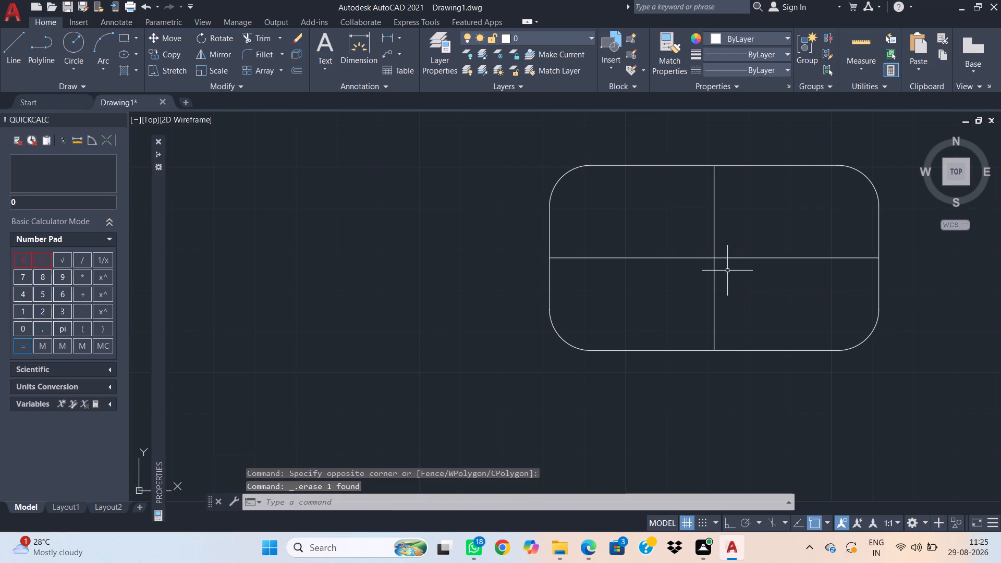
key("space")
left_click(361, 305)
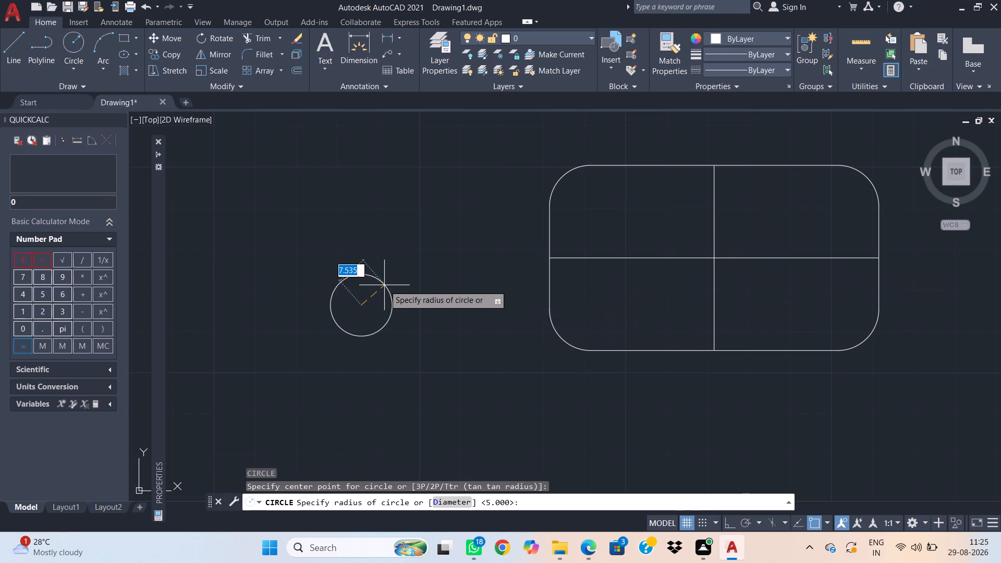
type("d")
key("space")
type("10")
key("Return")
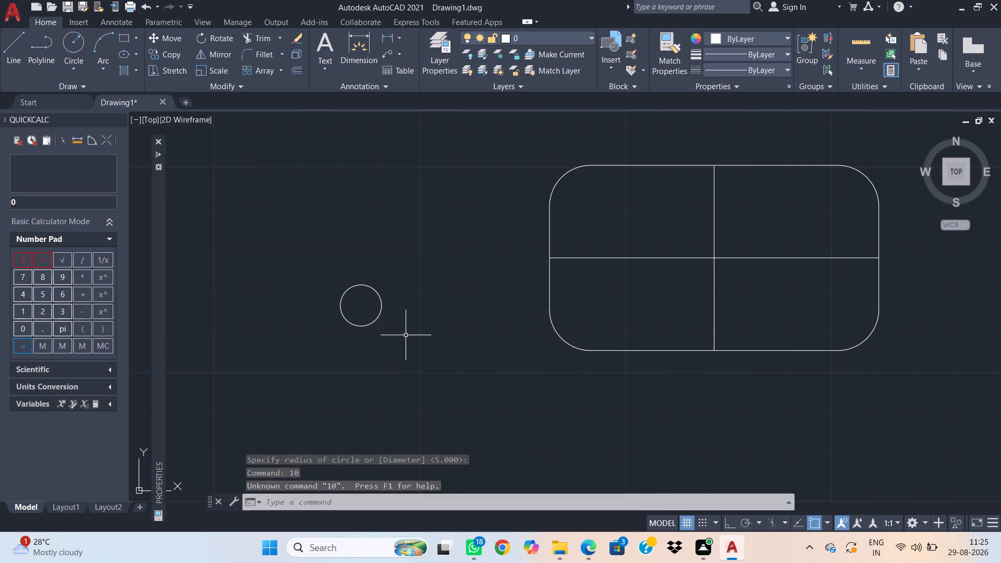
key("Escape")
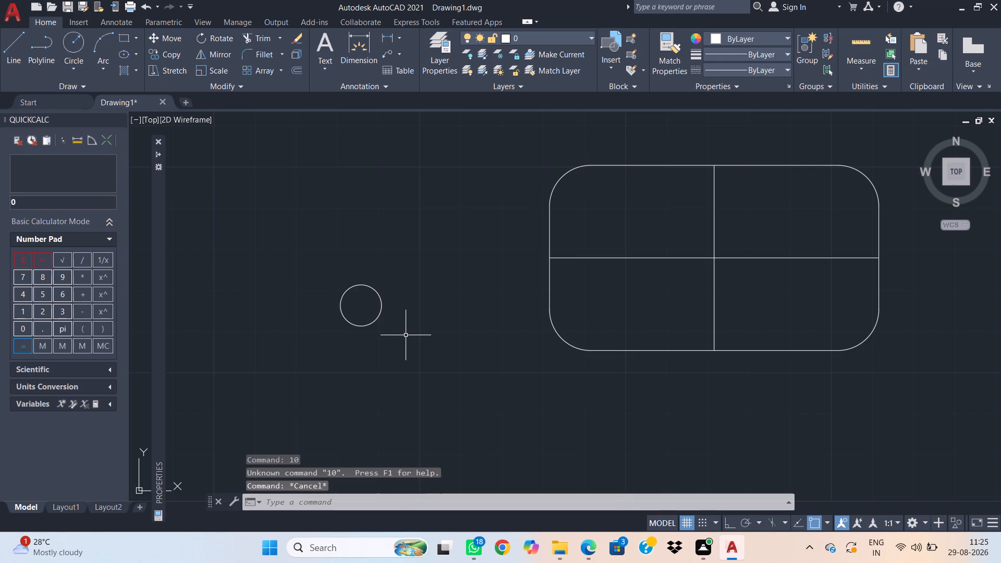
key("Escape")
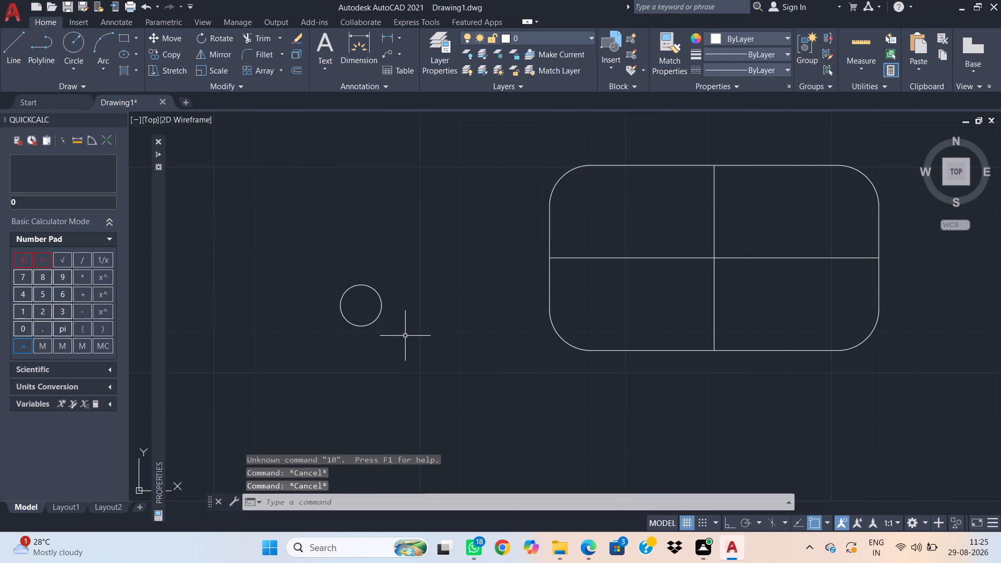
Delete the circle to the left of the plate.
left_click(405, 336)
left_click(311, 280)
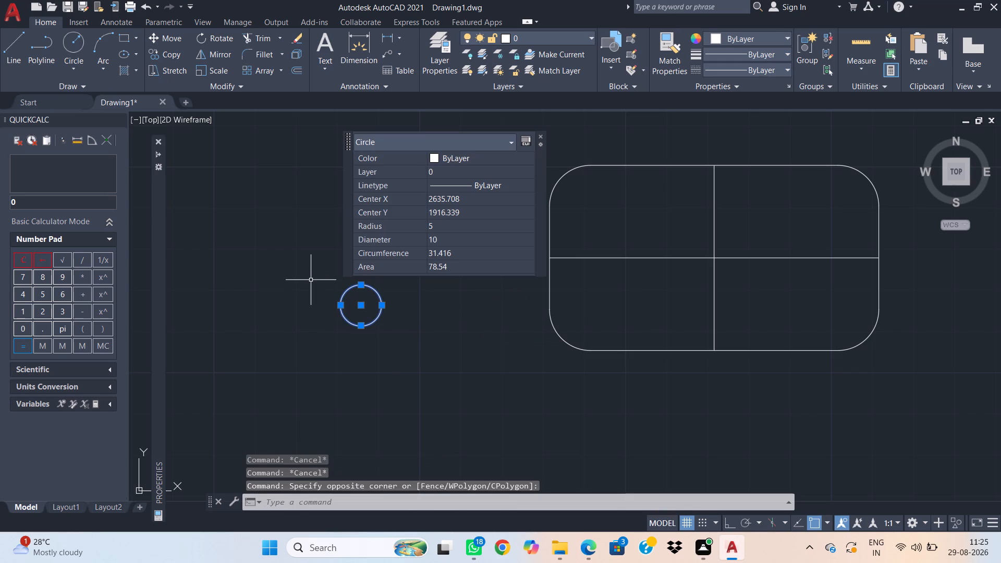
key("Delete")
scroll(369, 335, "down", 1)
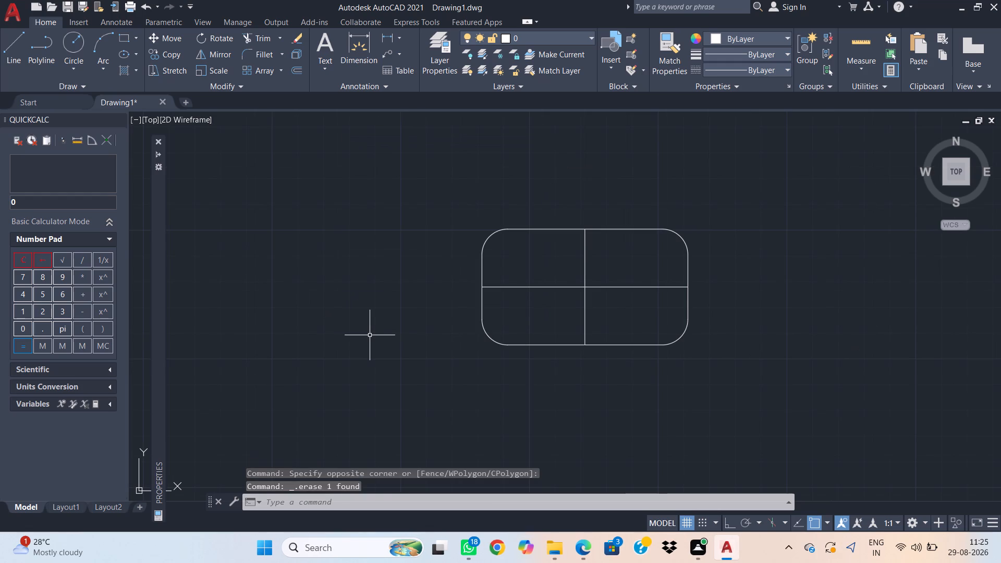
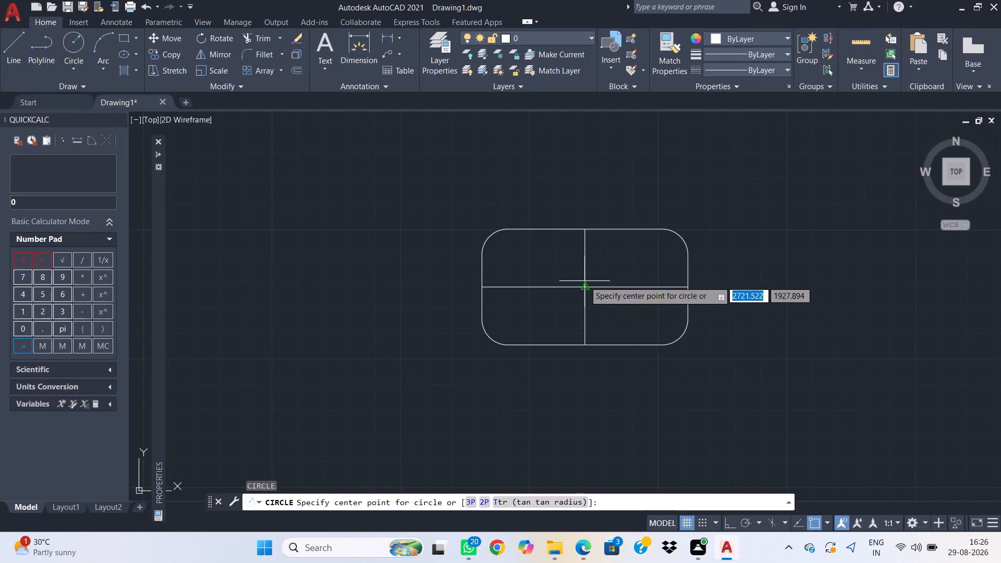
Draw a 14 mm diameter circle centred on the crossing of the plate's centre lines.
left_click(584, 286)
type("d")
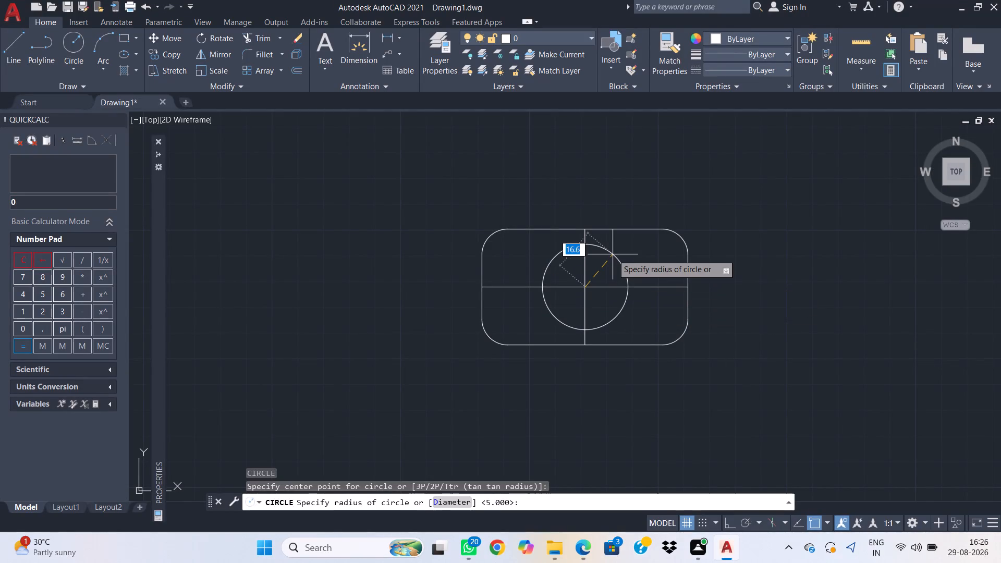
key("space")
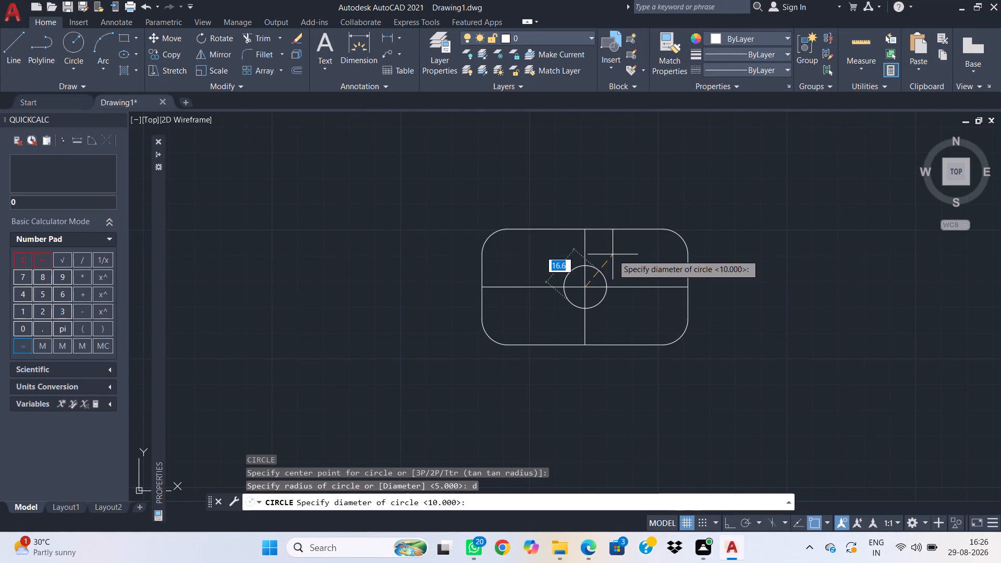
type("14")
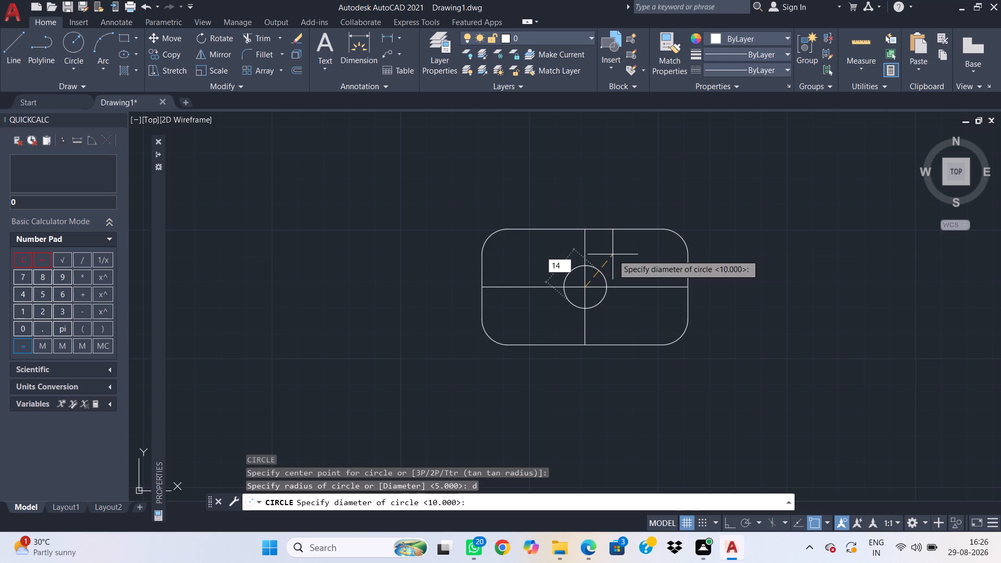
key("Return")
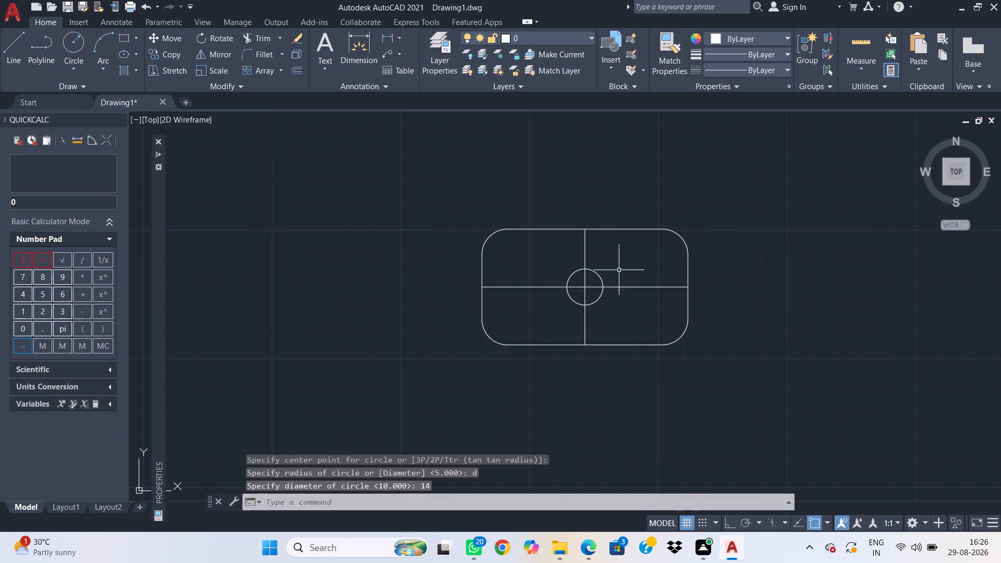
Draw a concentric 10 mm diameter circle inside the 14 mm circle at the plate's centre.
key("c")
key("space")
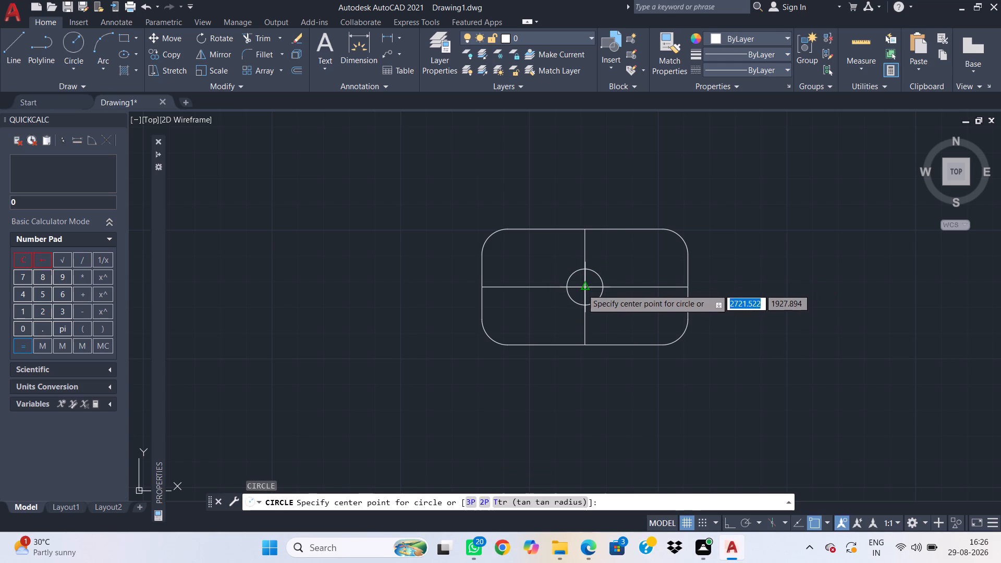
left_click(582, 288)
type("d")
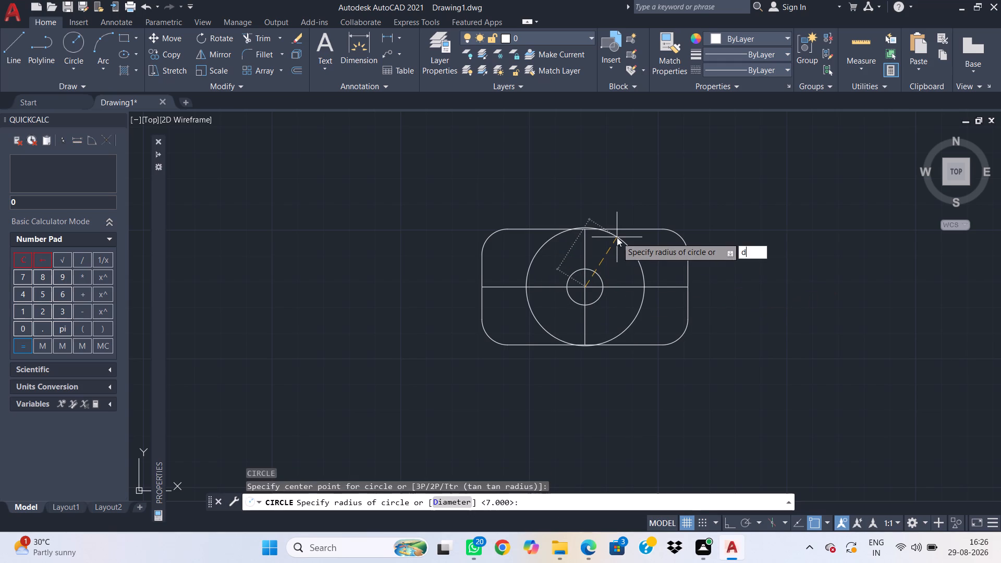
key("space")
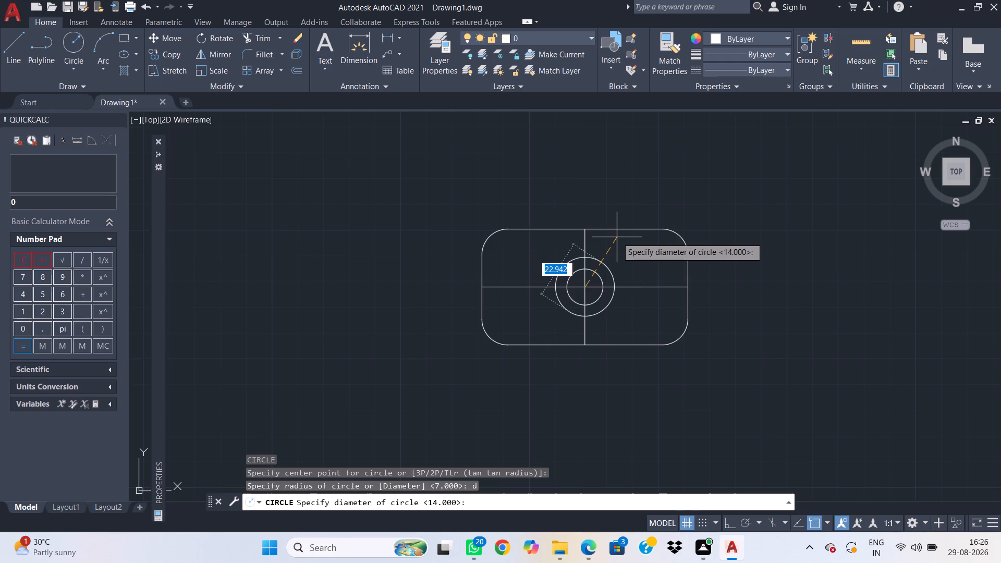
type("10")
key("Return")
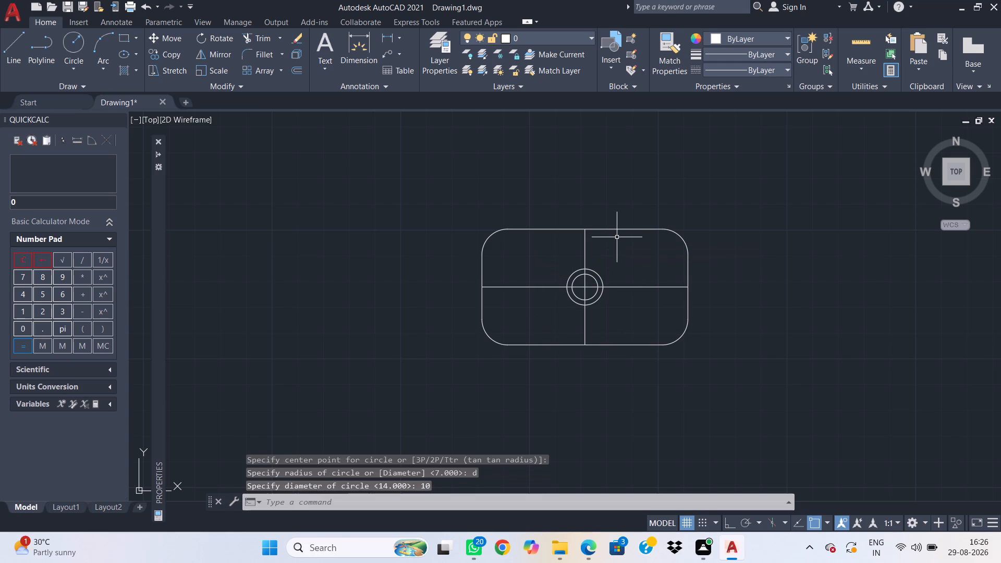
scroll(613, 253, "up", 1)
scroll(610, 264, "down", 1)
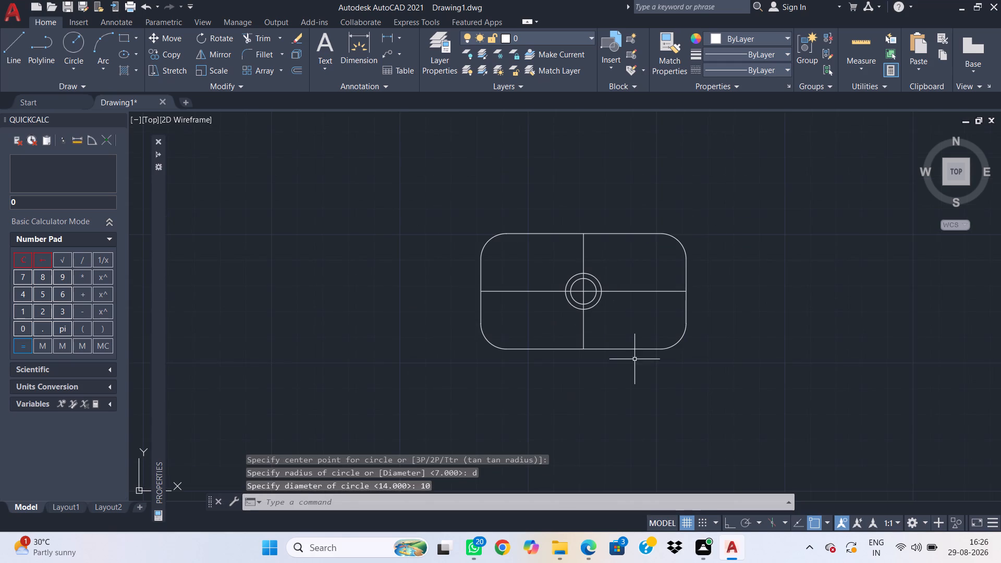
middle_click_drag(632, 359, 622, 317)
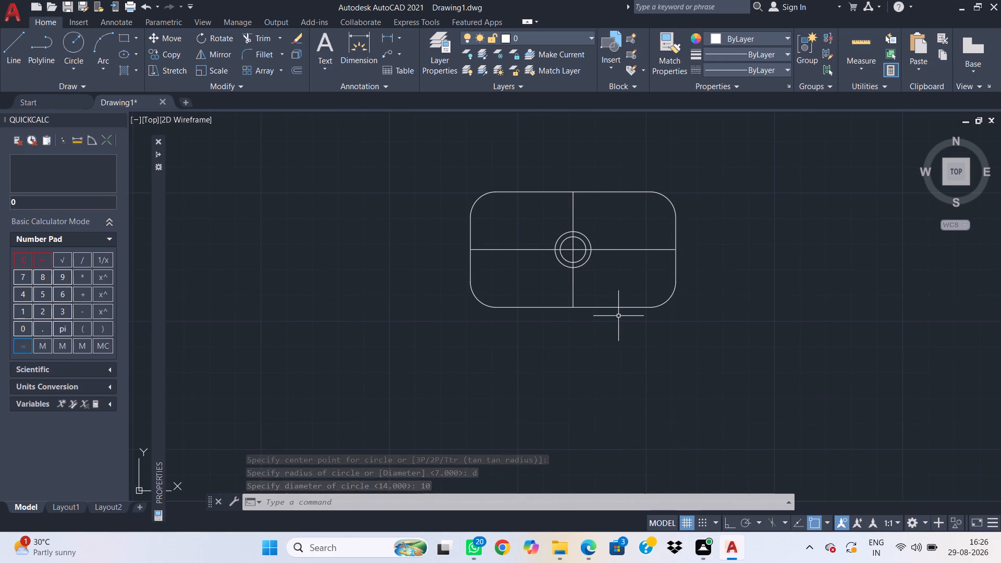
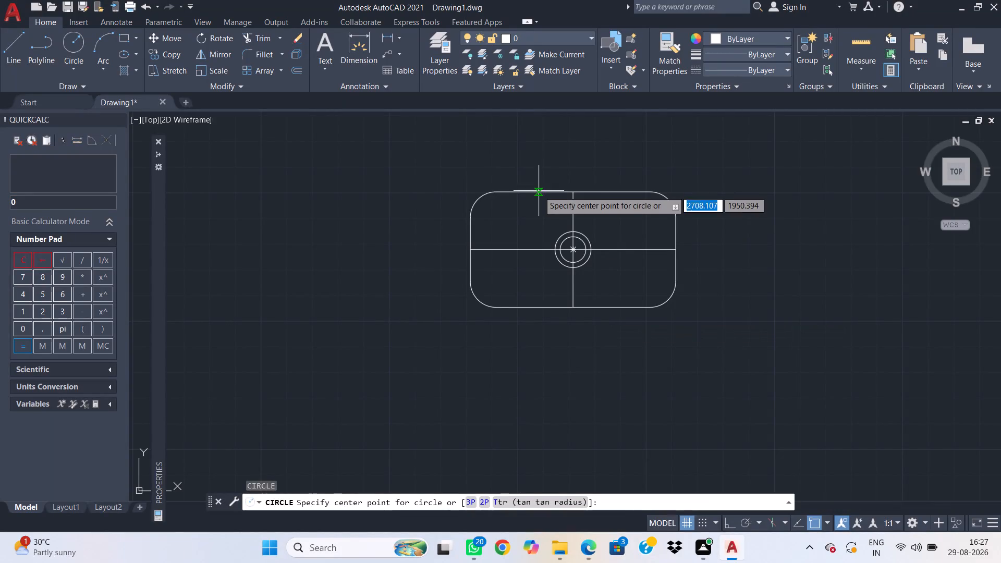
Draw a 40 mm diameter circle concentric with the existing circles at the plate's centre.
left_click(573, 248)
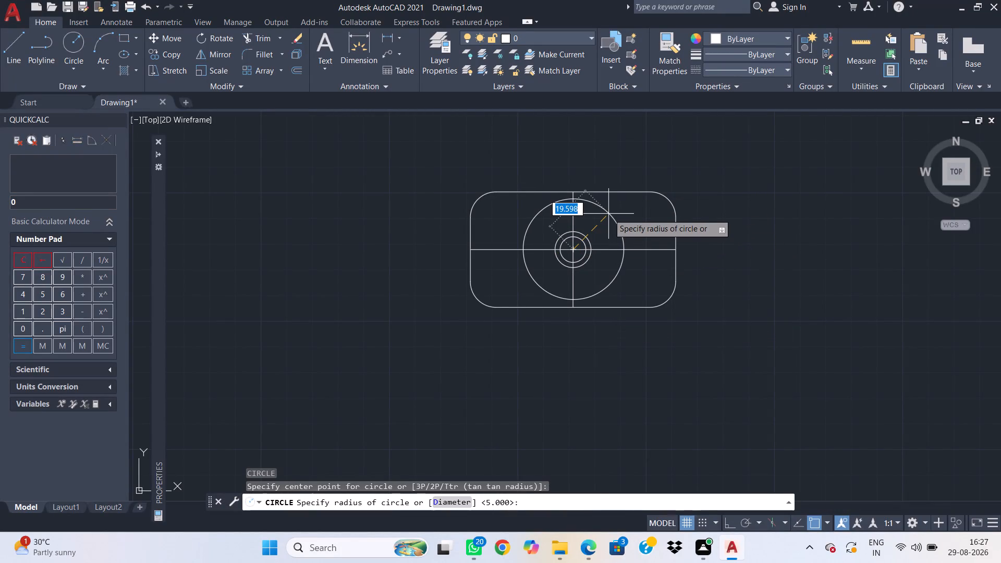
type("d")
key("space")
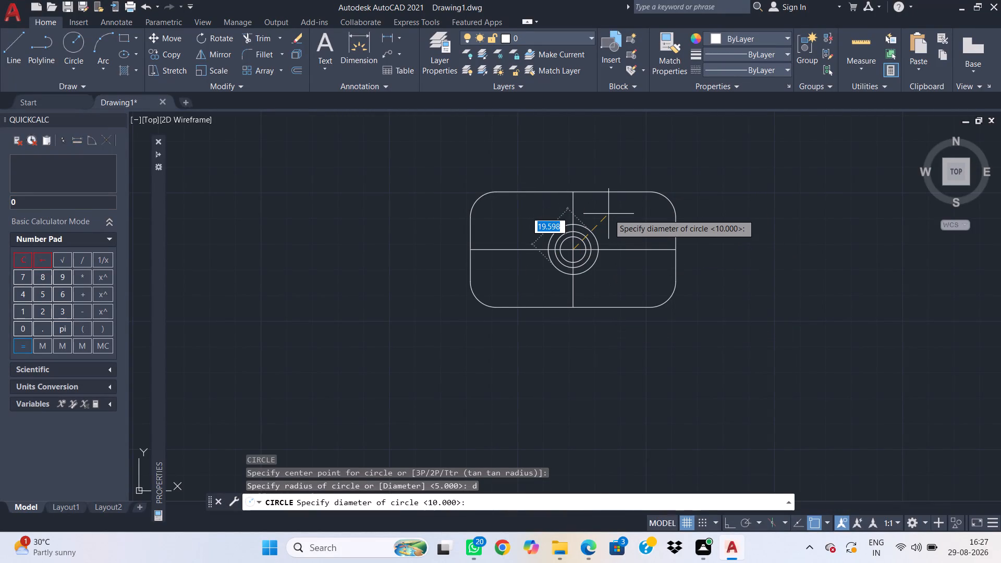
type("40")
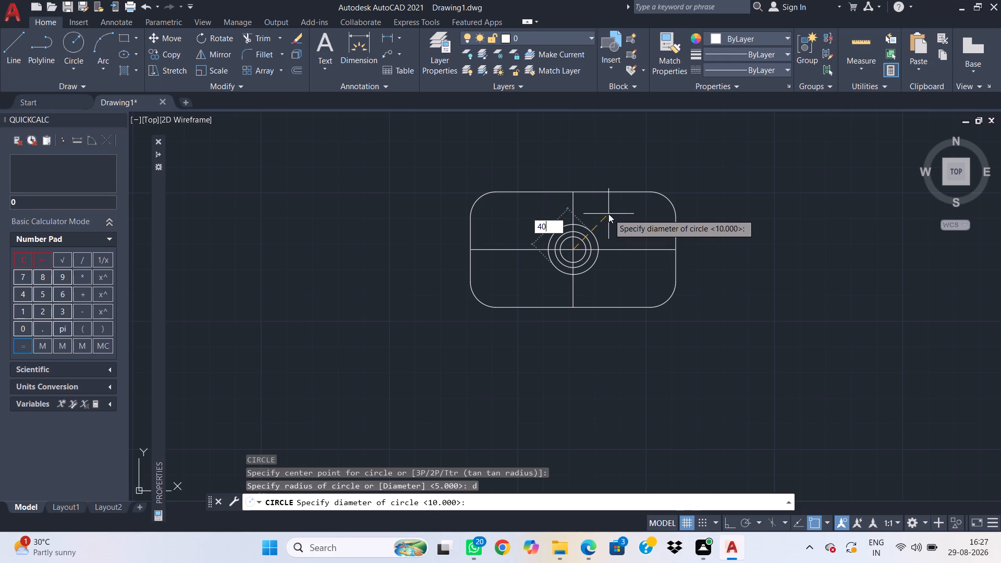
key("Return")
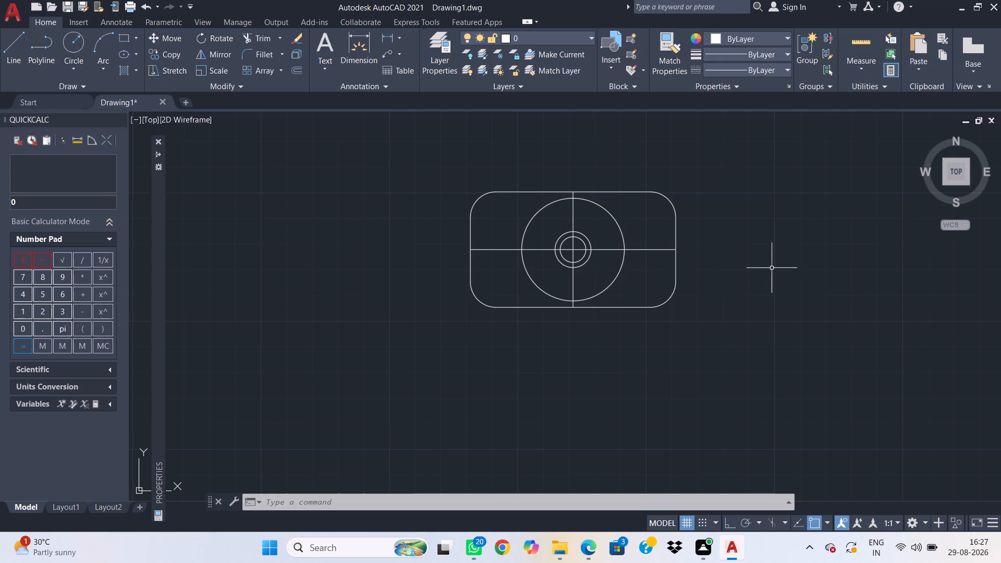
Draw a 42 mm diameter circle concentric with the 40 mm circle at the plate's centre.
type("c")
key("space")
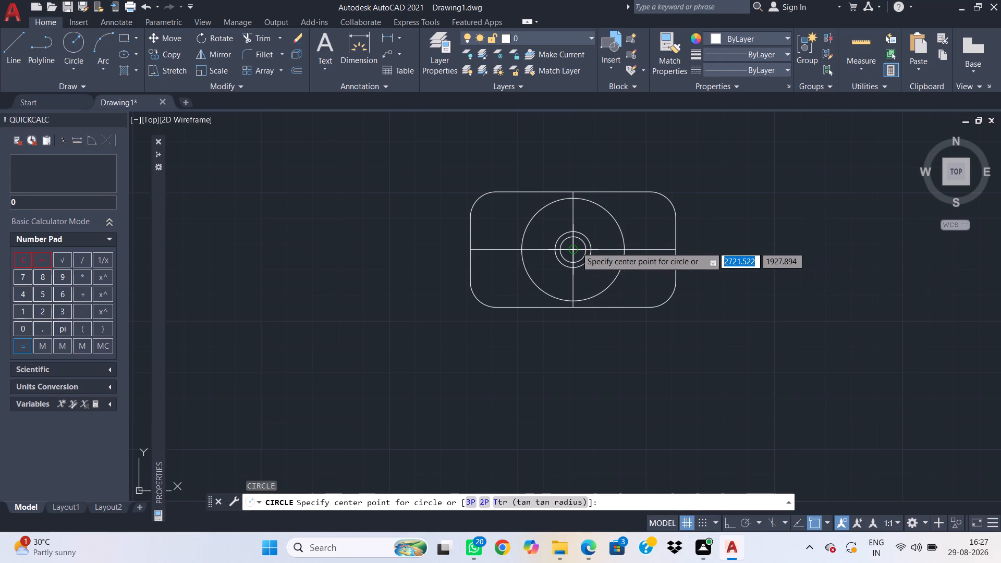
left_click(575, 247)
key("d")
key("space")
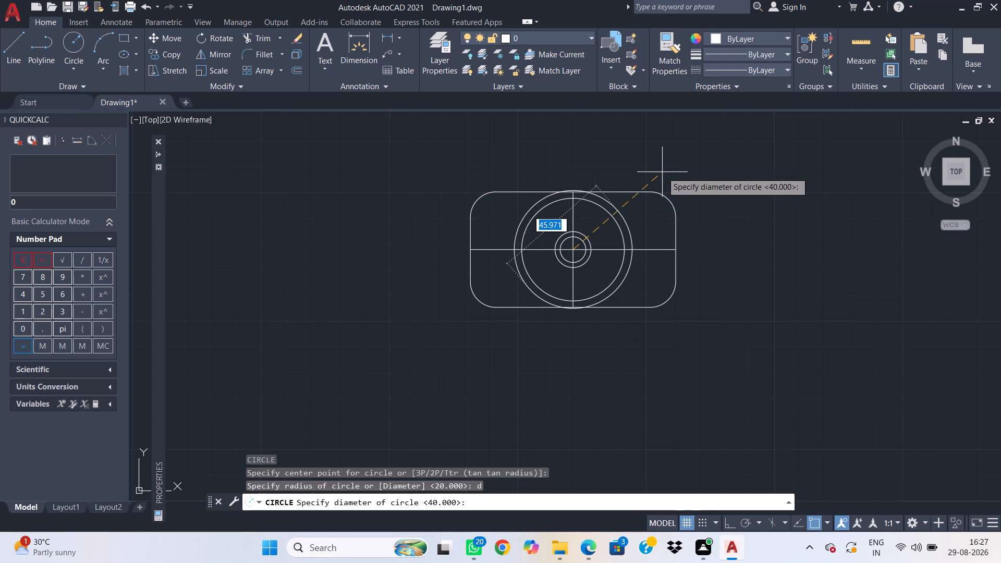
type("42")
key("Return")
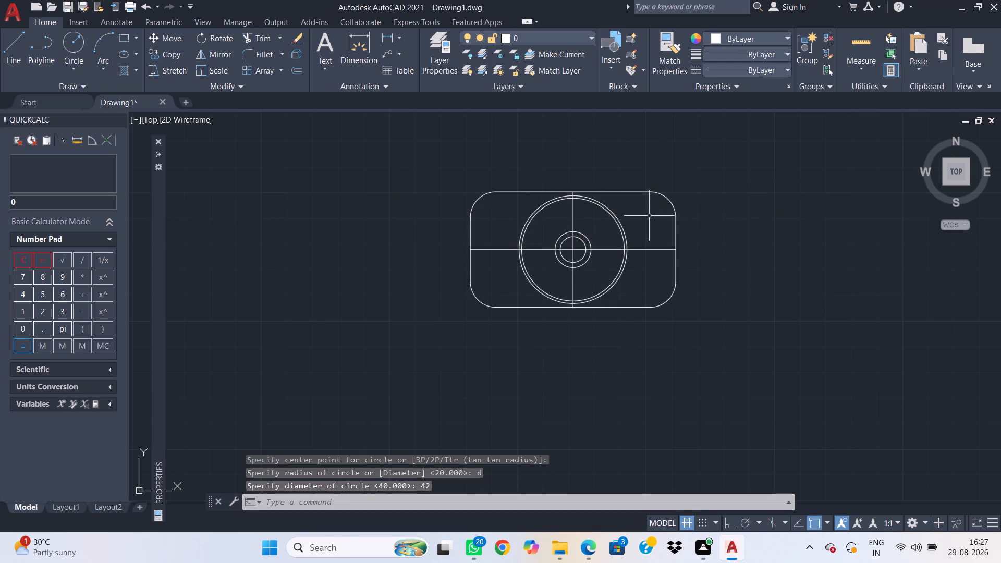
Delete the horizontal and vertical construction lines crossing at the plate's centre.
scroll(615, 248, "up", 1)
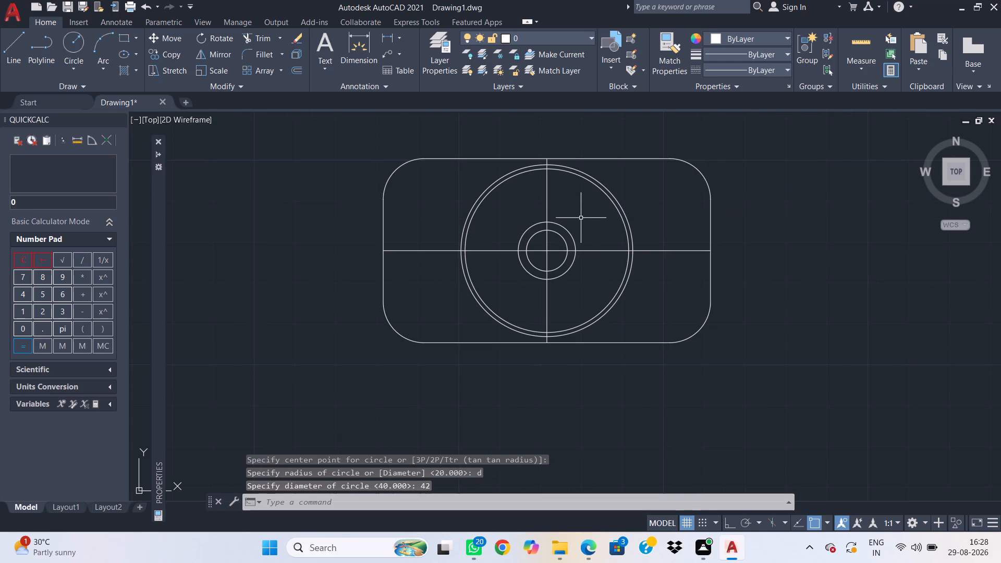
left_click(682, 261)
left_click(662, 218)
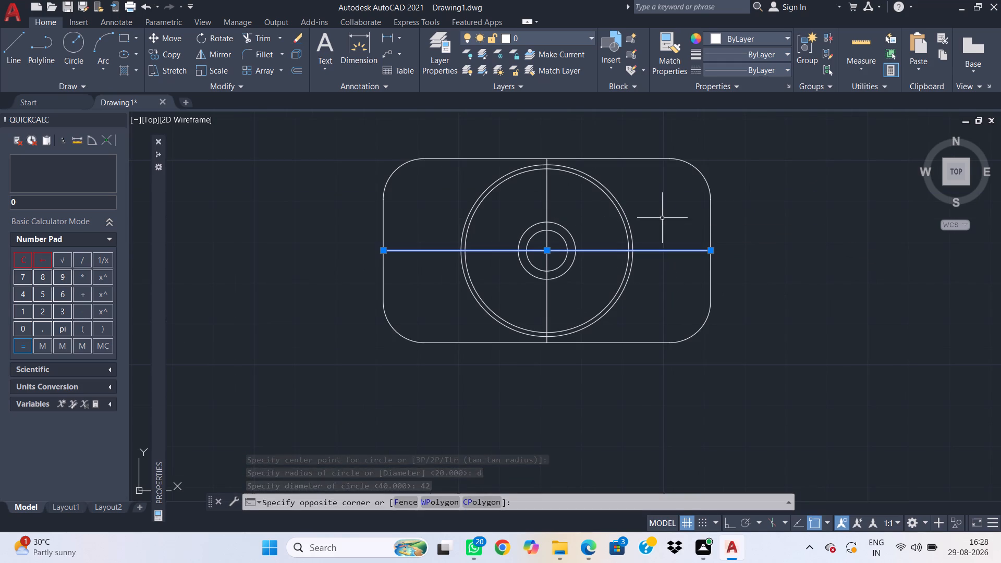
left_click(569, 204)
left_click(529, 201)
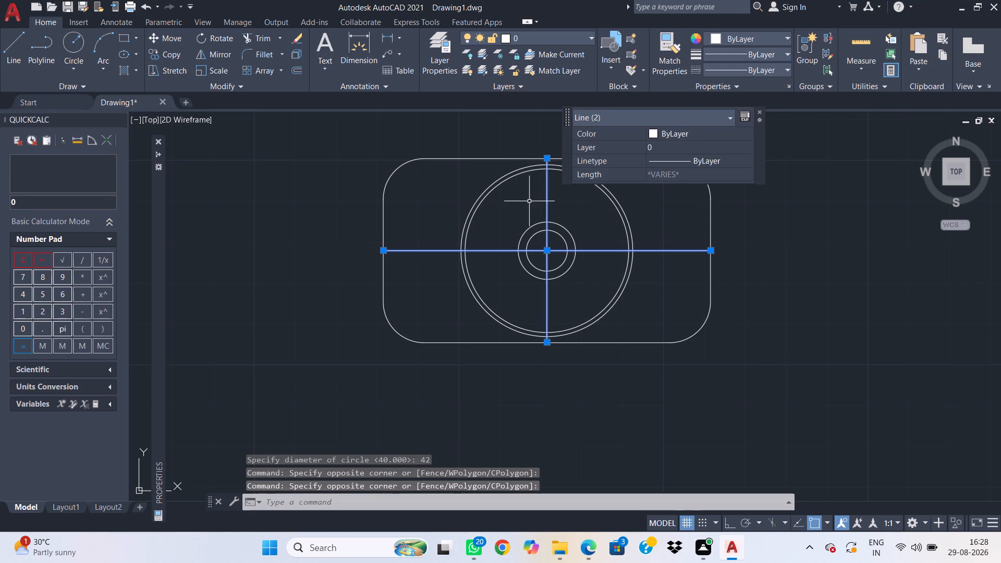
key("Delete")
Add a center mark to the outermost 42 mm circle.
left_click(134, 25)
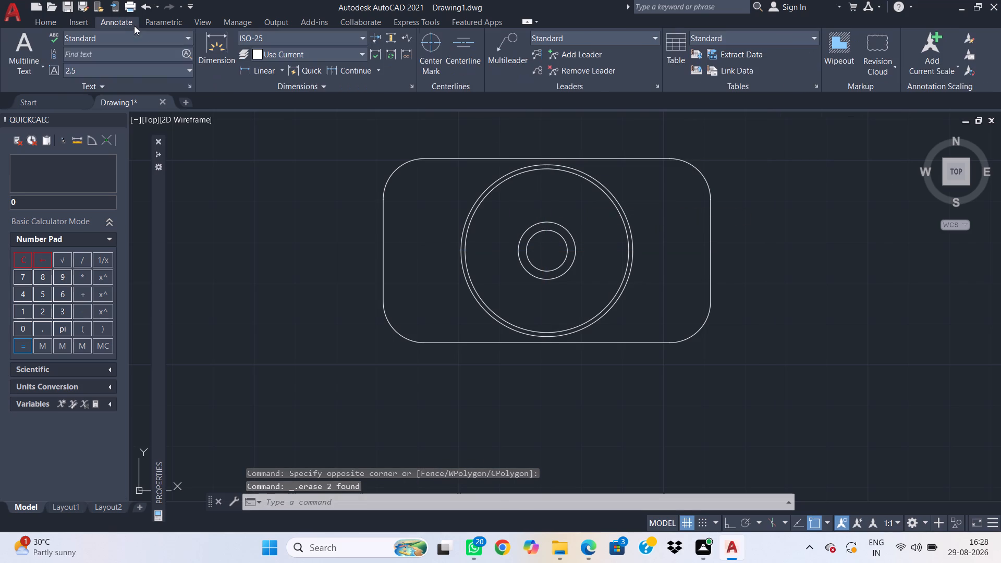
left_click(422, 42)
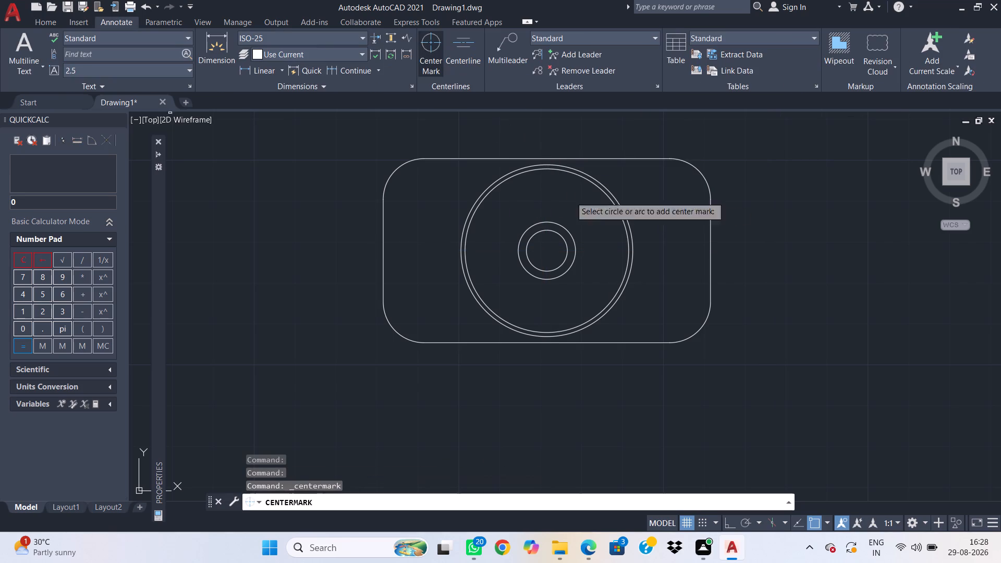
left_click(565, 164)
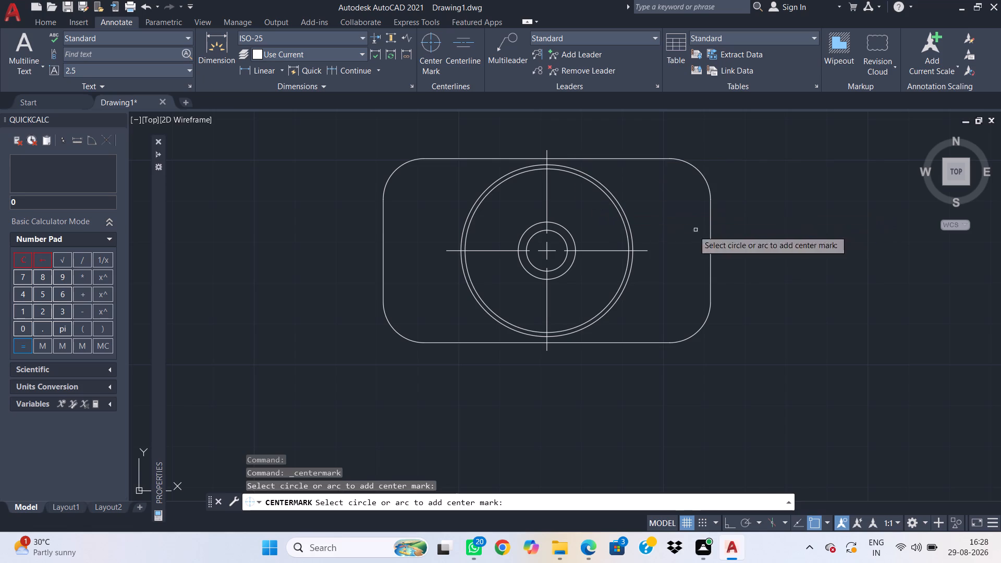
key("Escape")
Start drawing another circle on the plate with the Circle command.
scroll(471, 265, "up", 1)
scroll(589, 287, "down", 1)
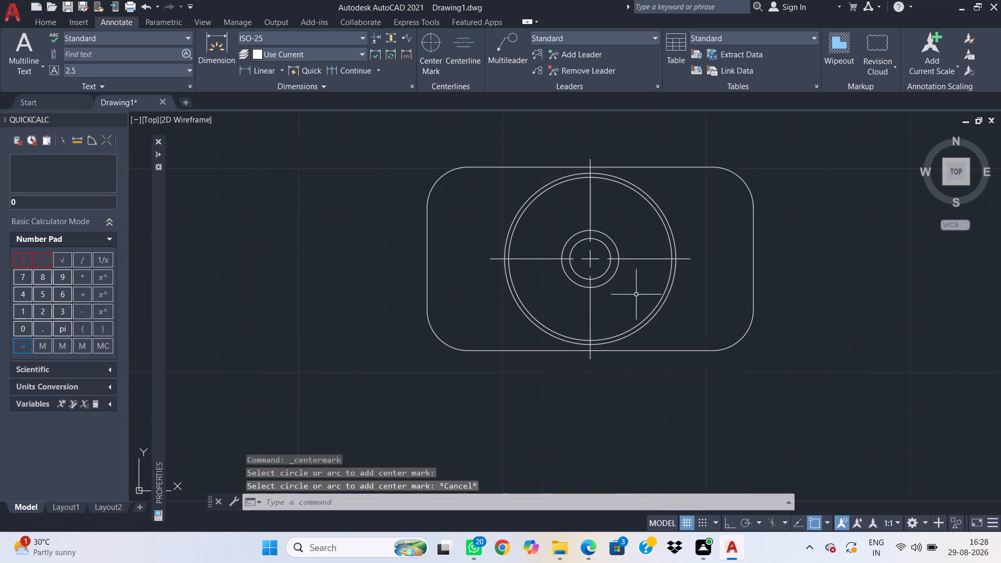
middle_click_drag(635, 294, 613, 273)
type("c")
key("space")
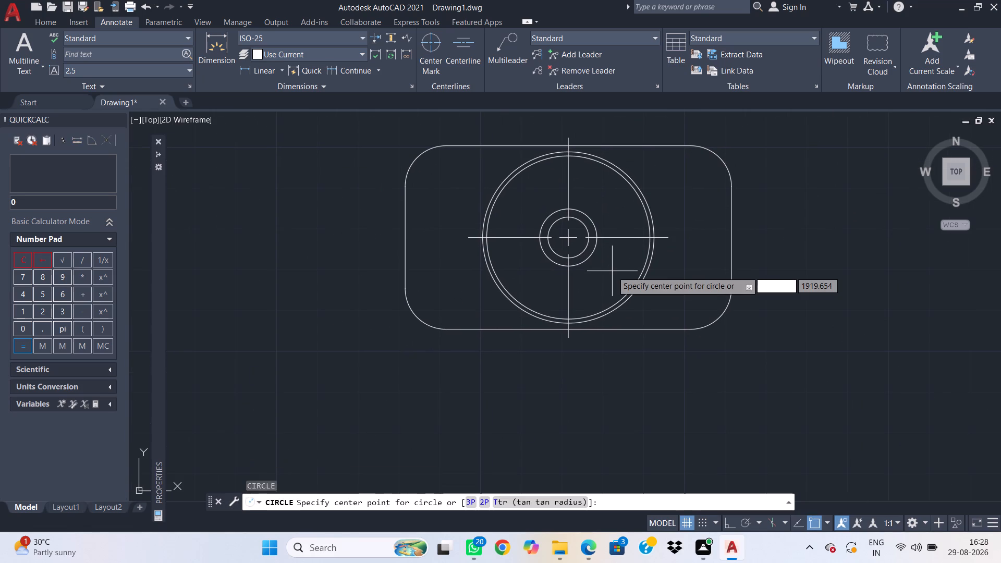
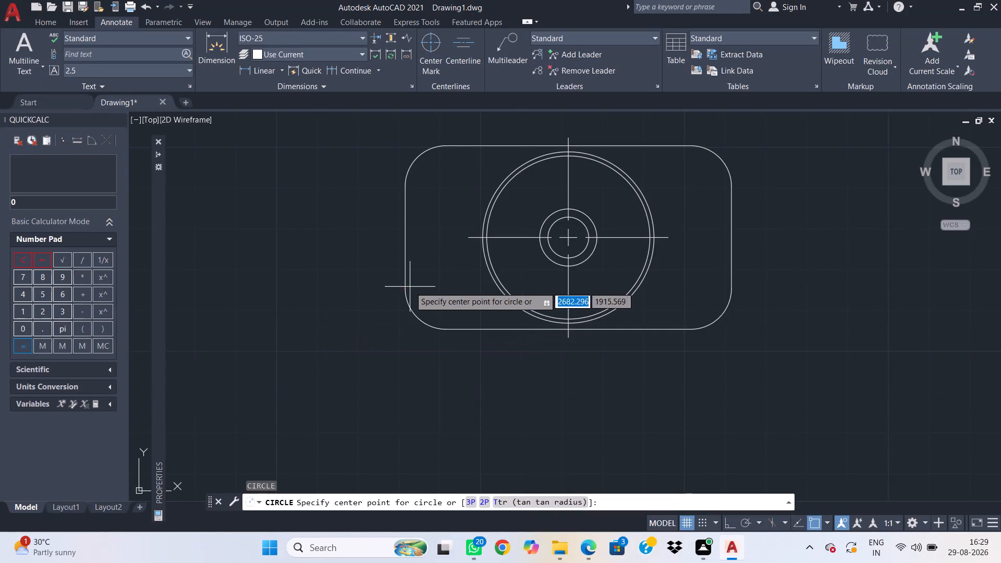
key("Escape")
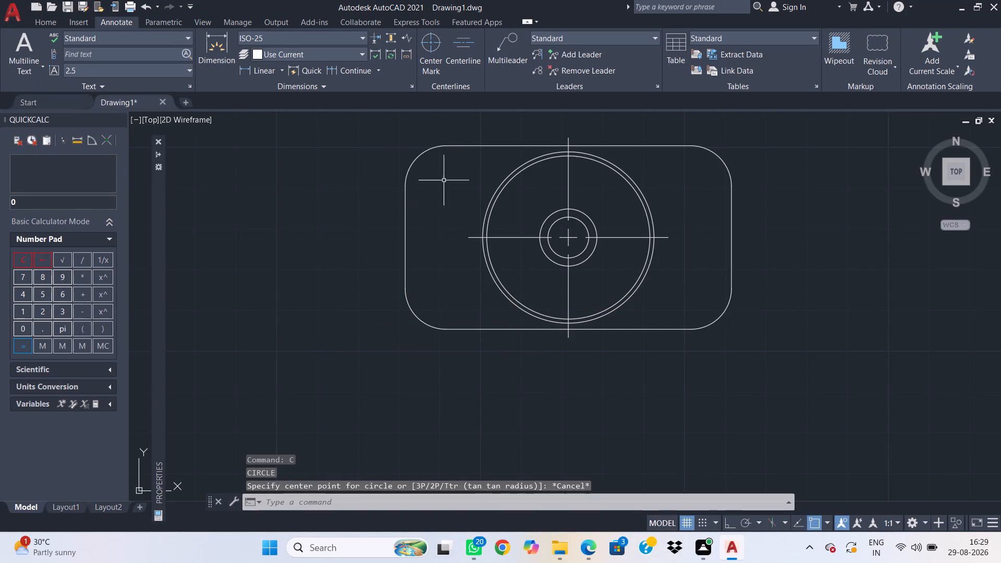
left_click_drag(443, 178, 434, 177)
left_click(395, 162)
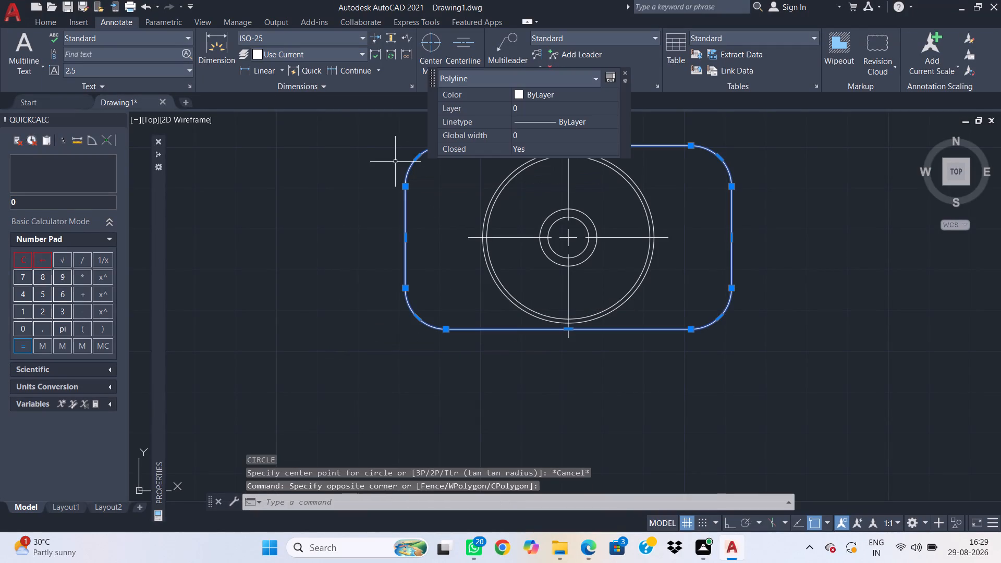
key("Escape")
Draw a 10 mm diameter circle centred on the middle of the plate's upper-left rounded corner arc.
type("c")
key("space")
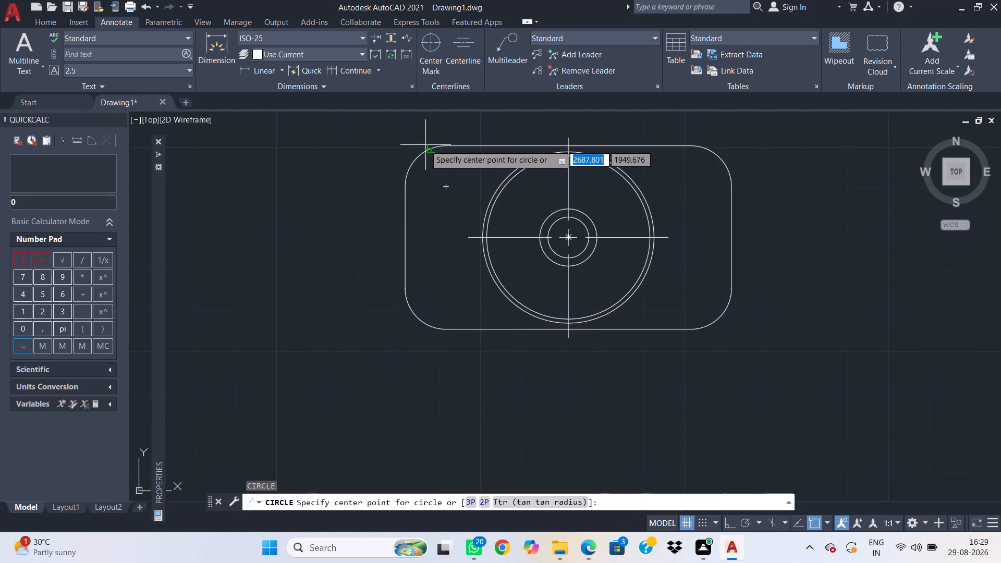
left_click(417, 157)
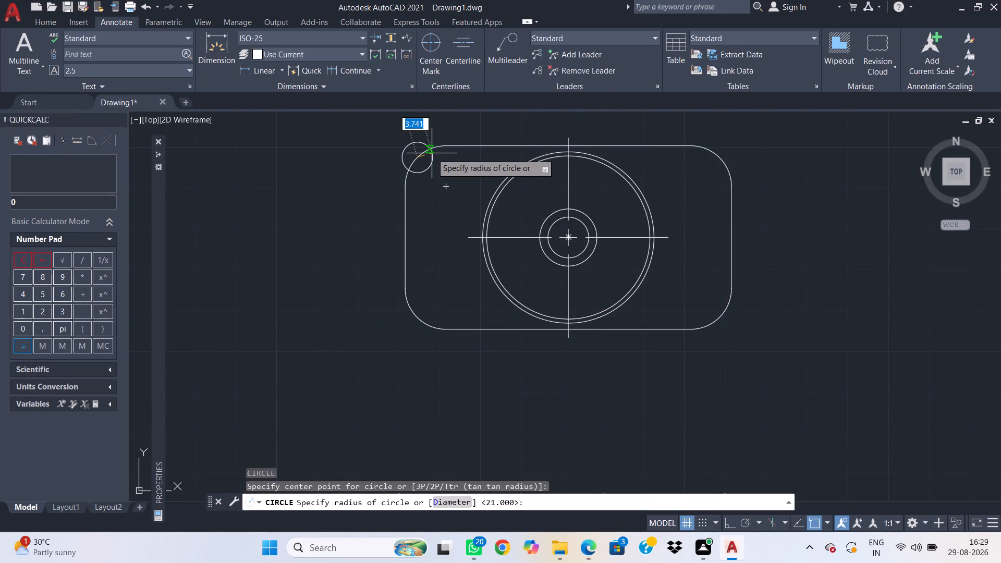
type("d")
key("space")
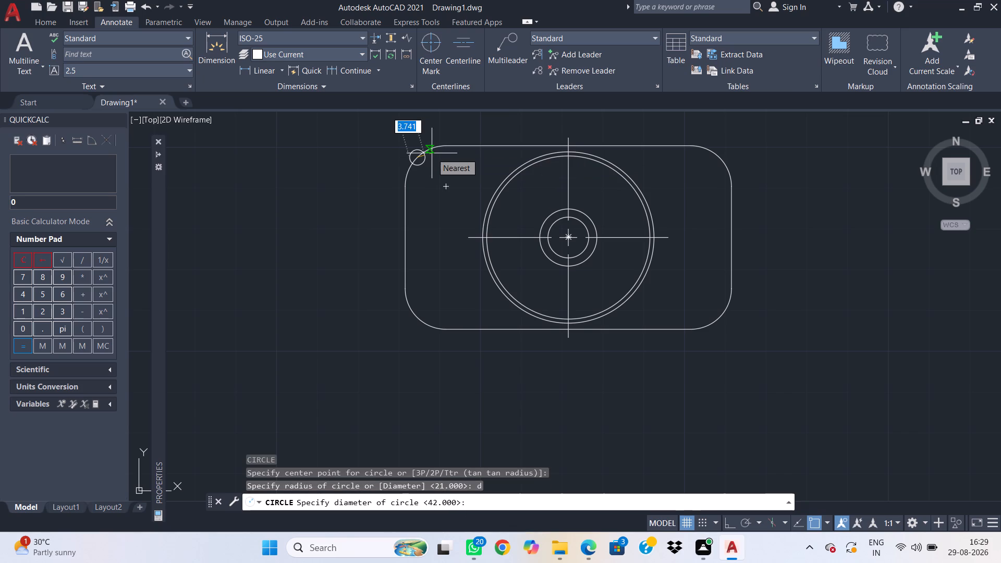
type("10")
key("Return")
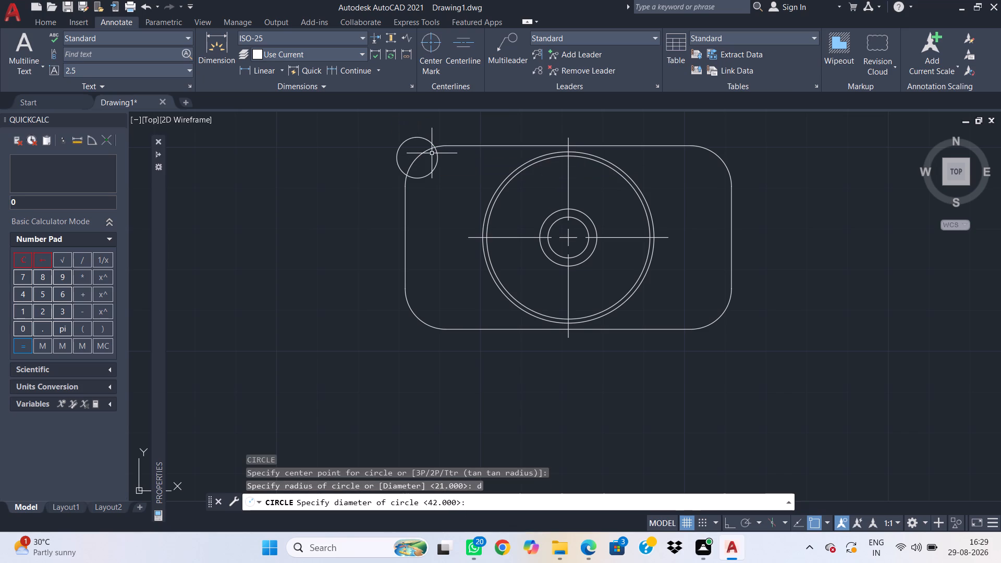
Select the small circle on the plate's upper-left corner arc.
left_click(446, 164)
left_click(425, 160)
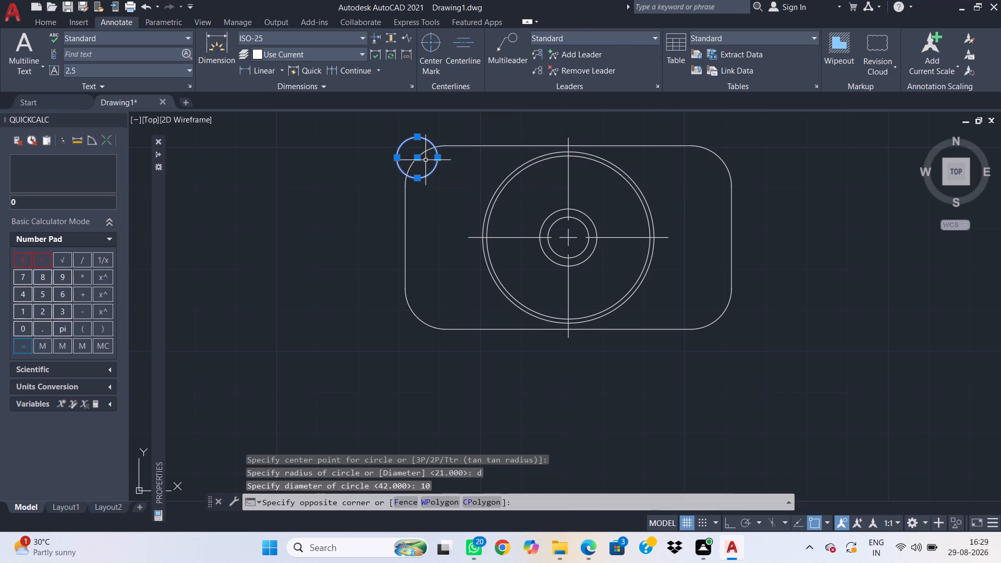
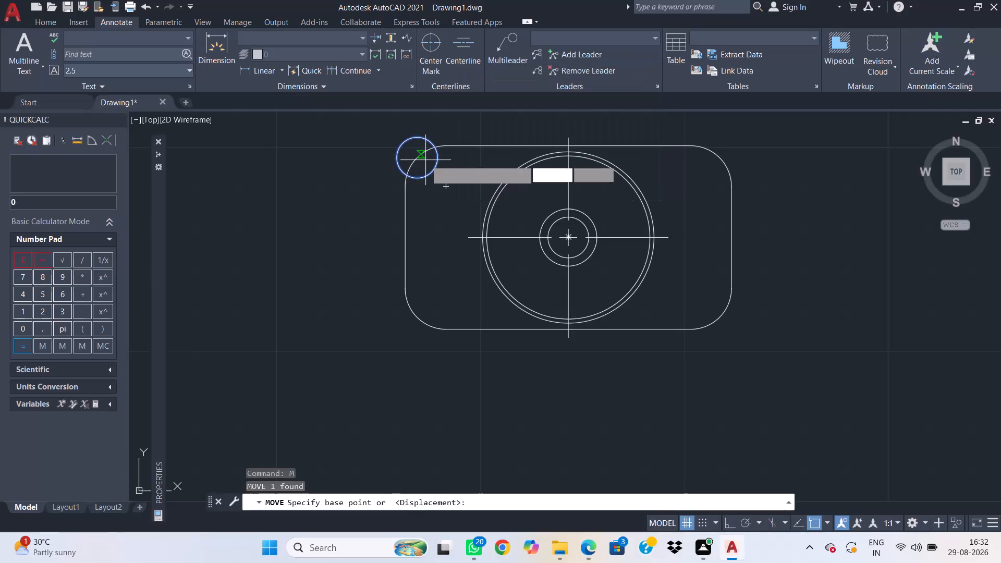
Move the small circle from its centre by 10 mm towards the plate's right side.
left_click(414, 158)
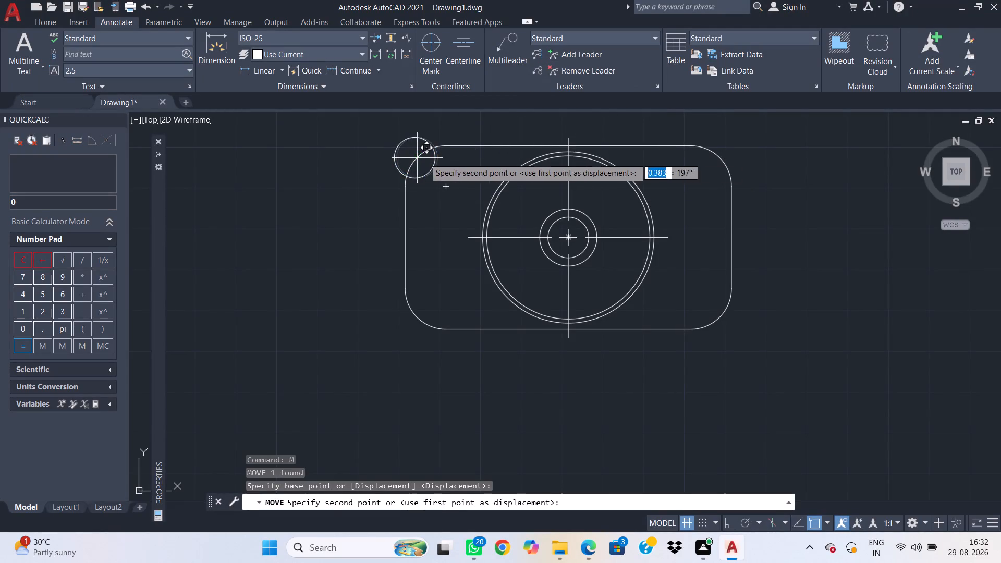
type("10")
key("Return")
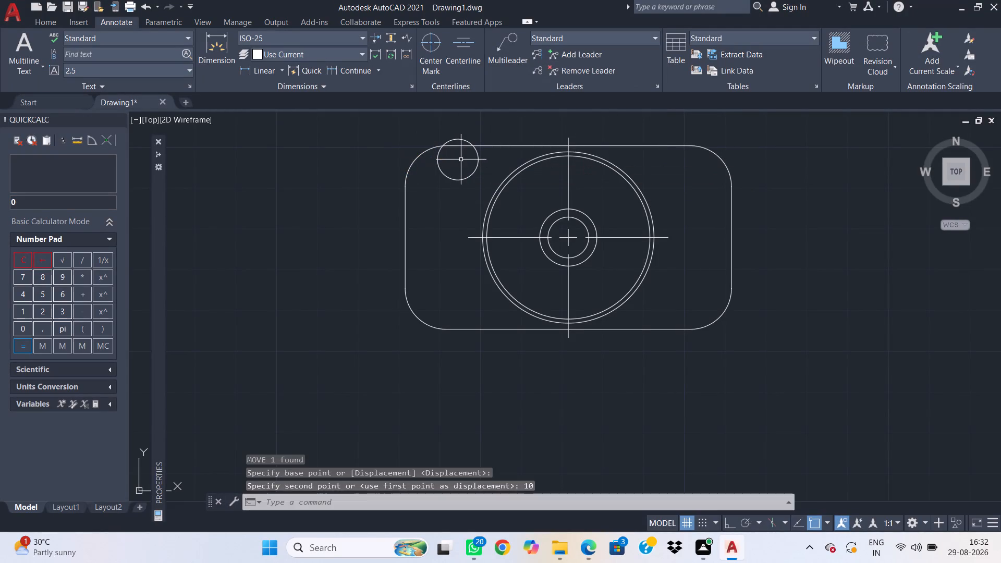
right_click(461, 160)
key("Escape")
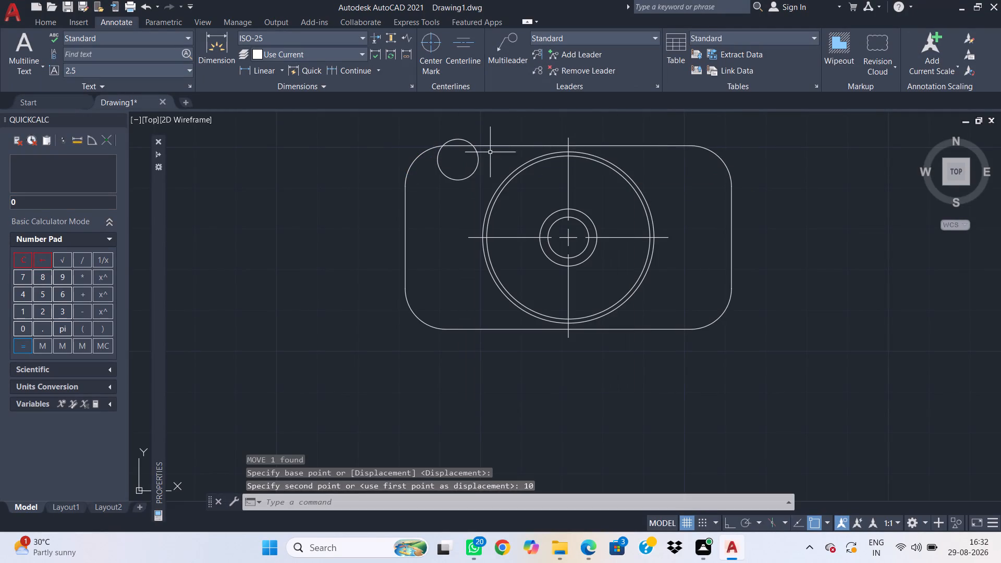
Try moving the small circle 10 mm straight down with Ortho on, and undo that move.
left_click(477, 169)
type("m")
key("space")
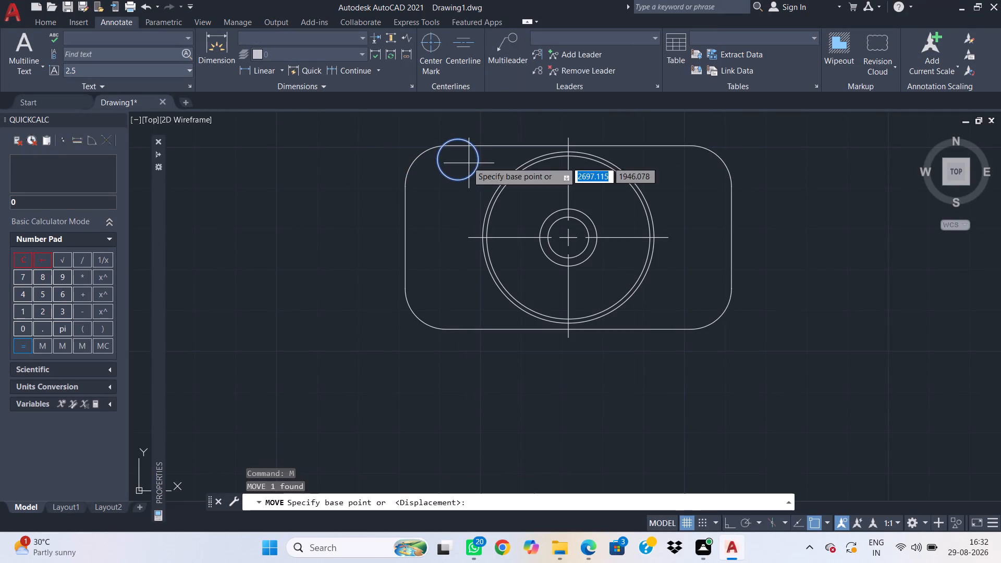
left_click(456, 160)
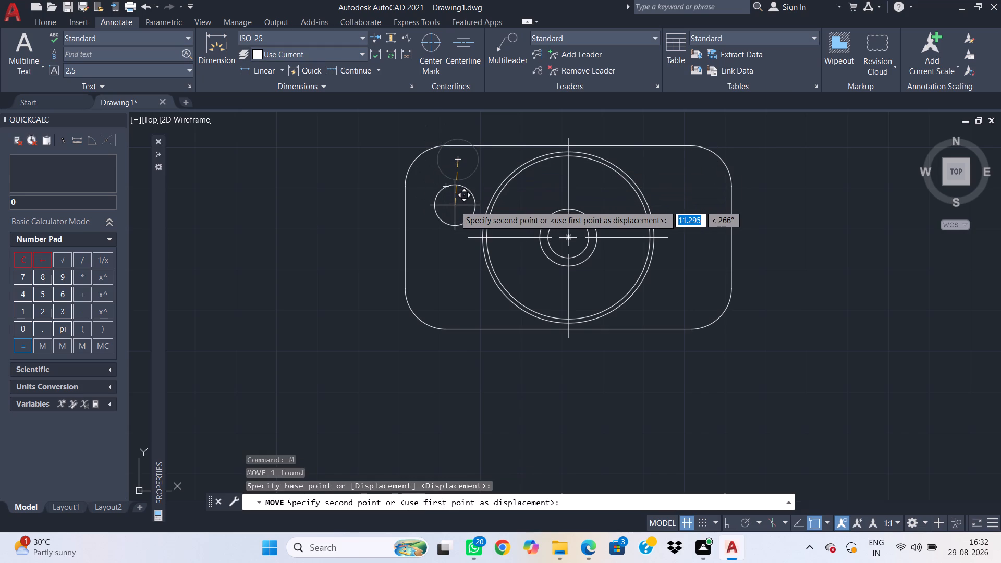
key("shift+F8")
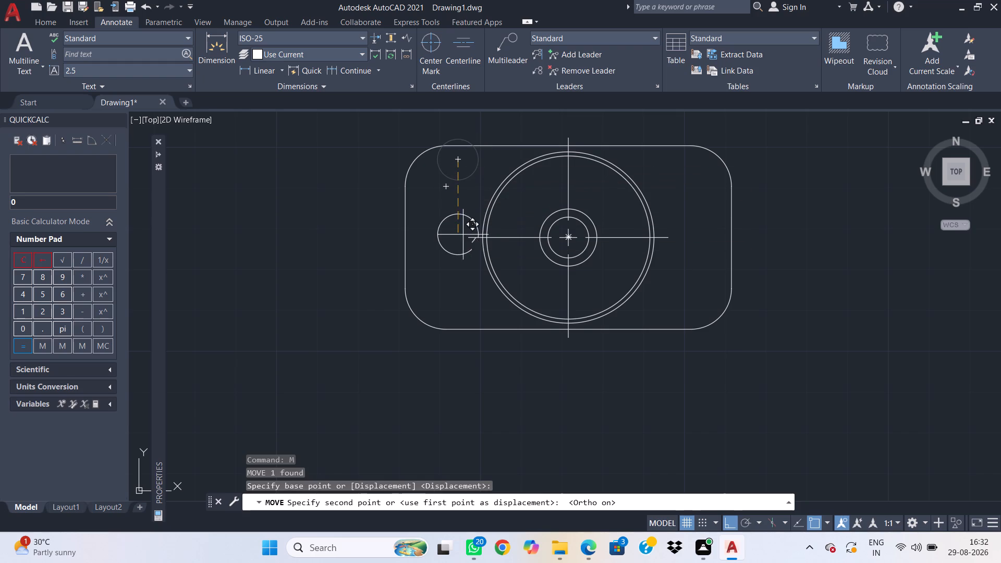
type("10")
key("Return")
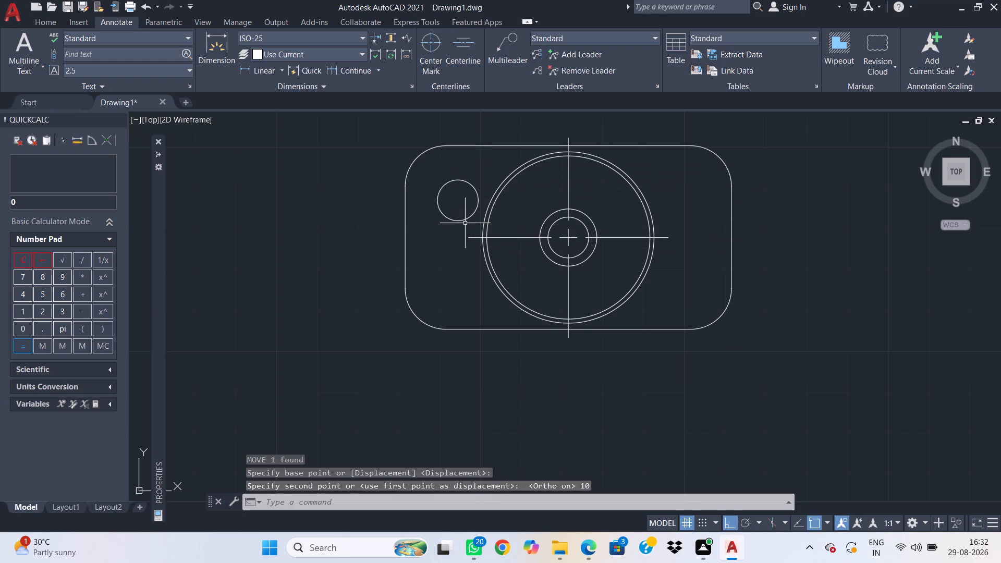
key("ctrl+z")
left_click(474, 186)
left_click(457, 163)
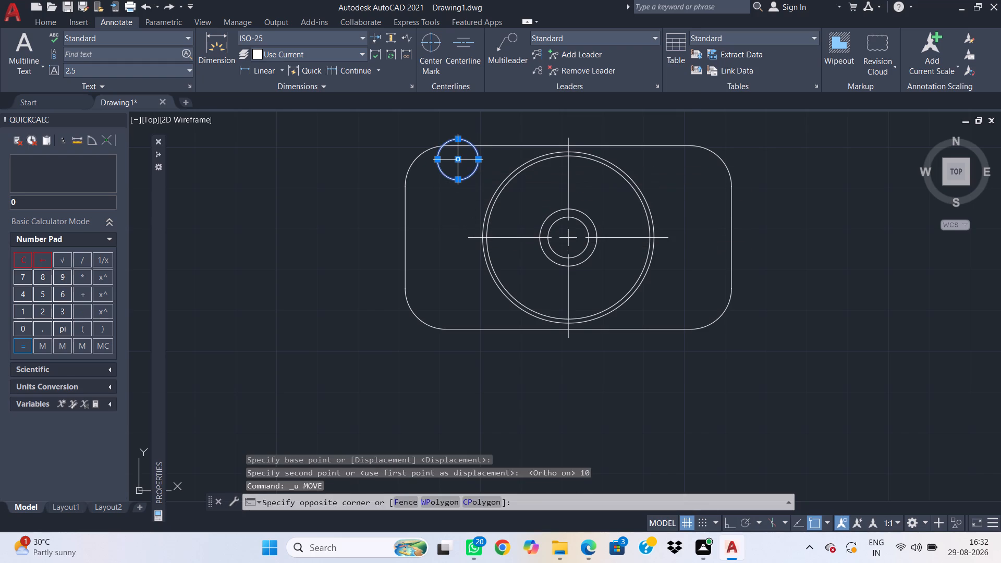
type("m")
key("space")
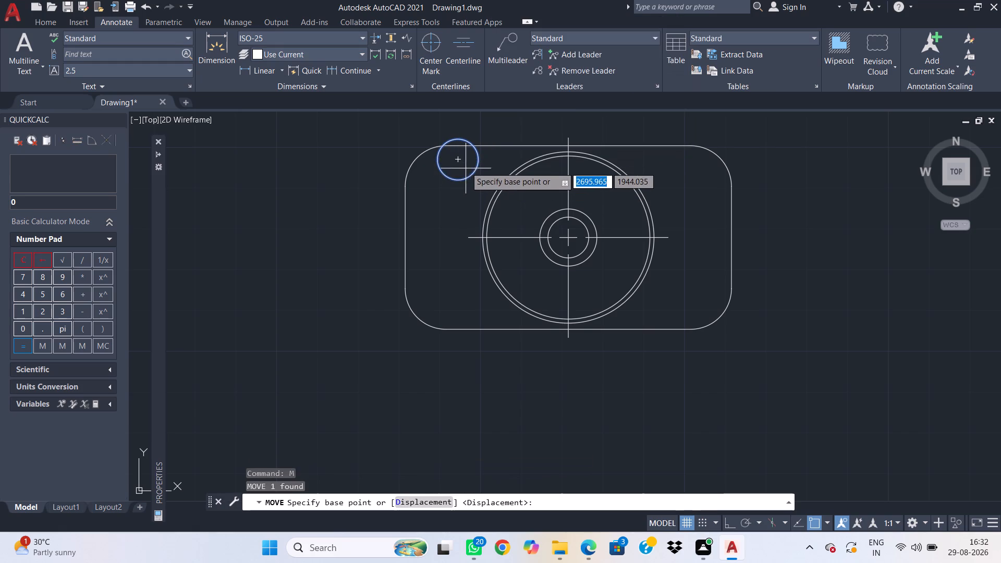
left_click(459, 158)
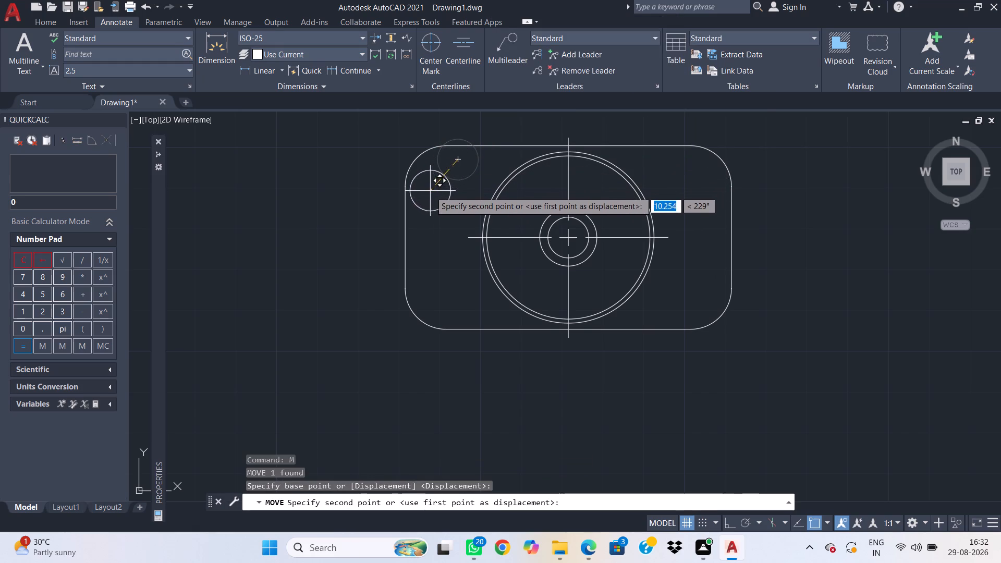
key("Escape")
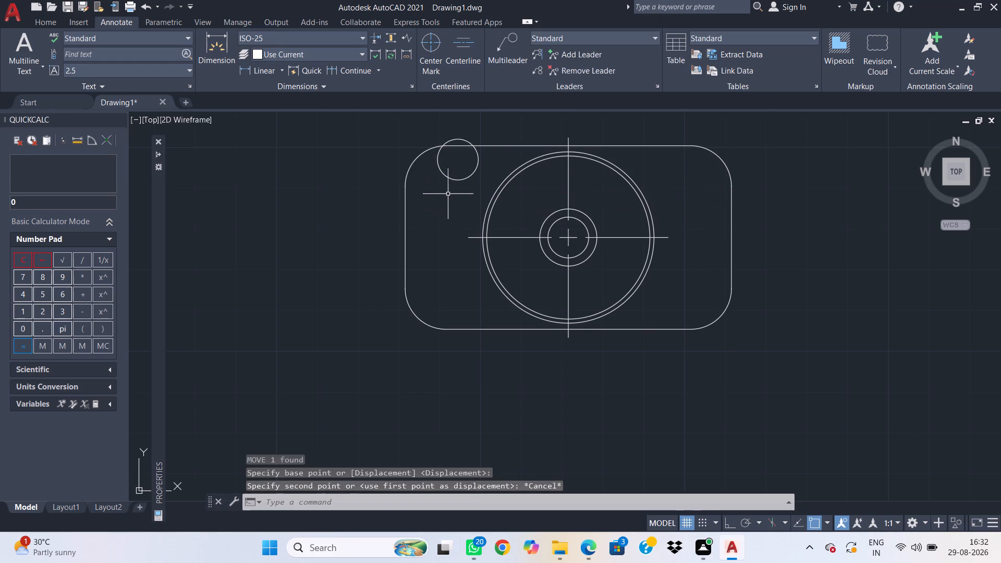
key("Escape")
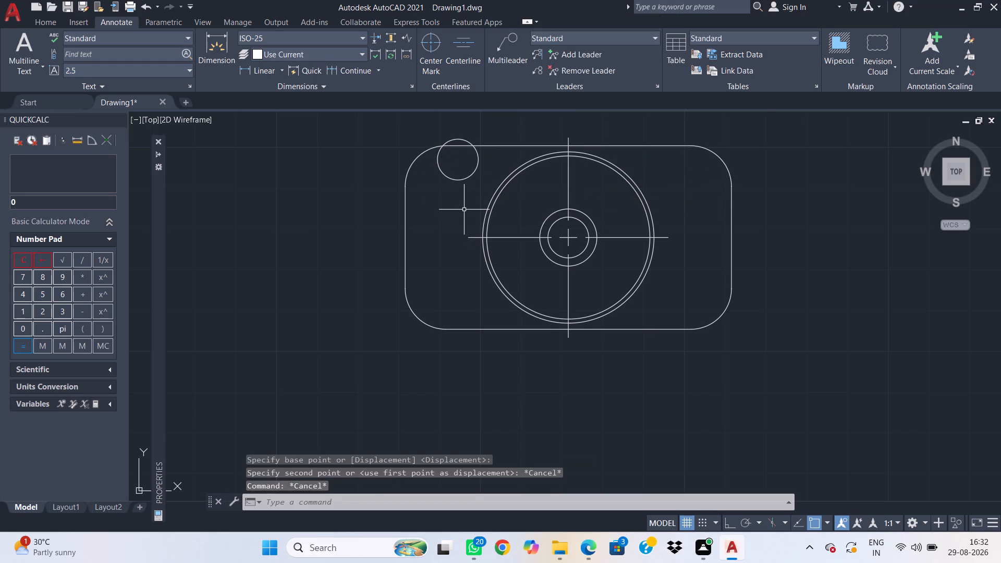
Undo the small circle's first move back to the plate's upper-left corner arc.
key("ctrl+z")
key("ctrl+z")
Move the small circle by its centre onto the centre point of the plate's upper-left corner arc.
left_click(440, 183)
left_click(425, 163)
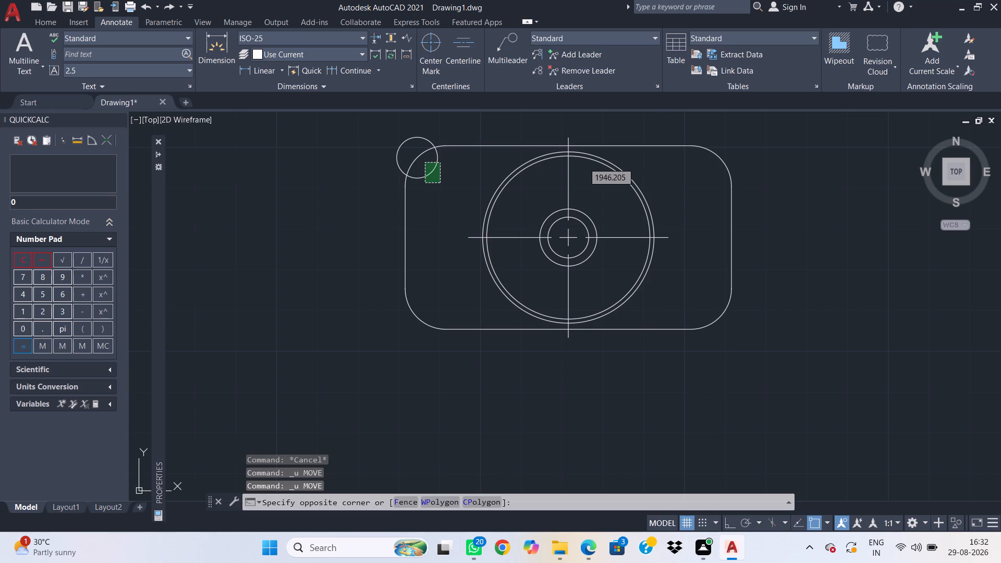
type("m")
key("space")
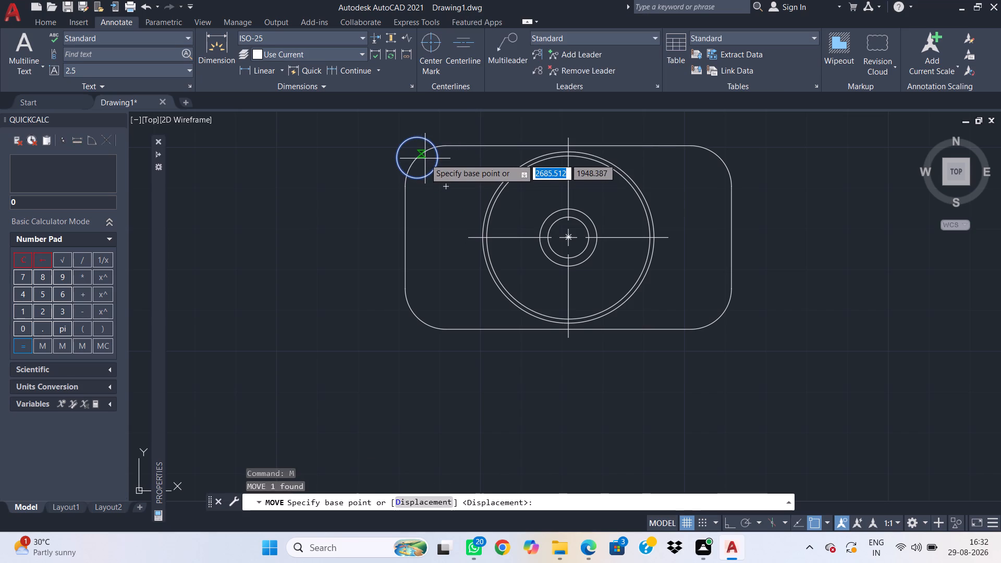
left_click(413, 158)
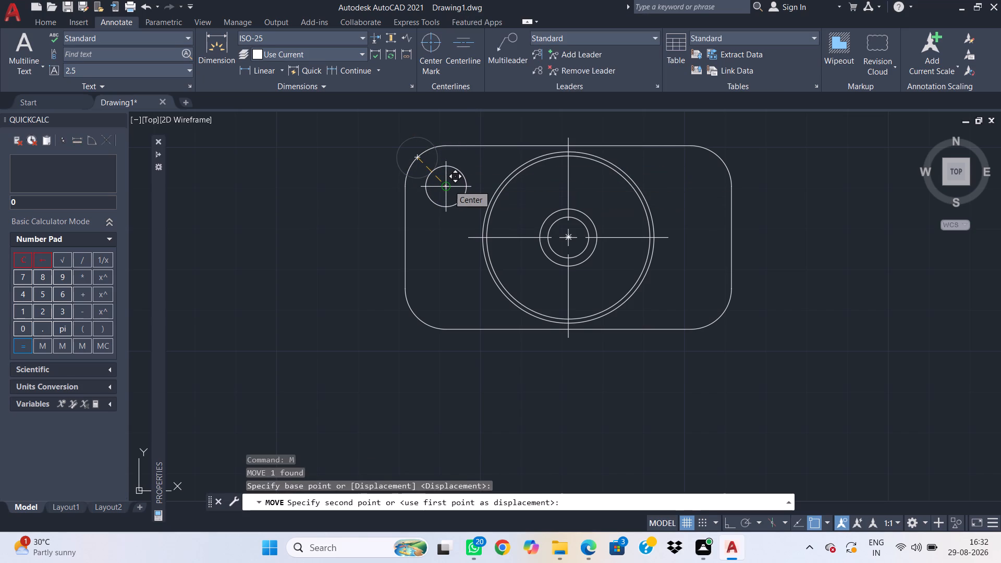
left_click(448, 185)
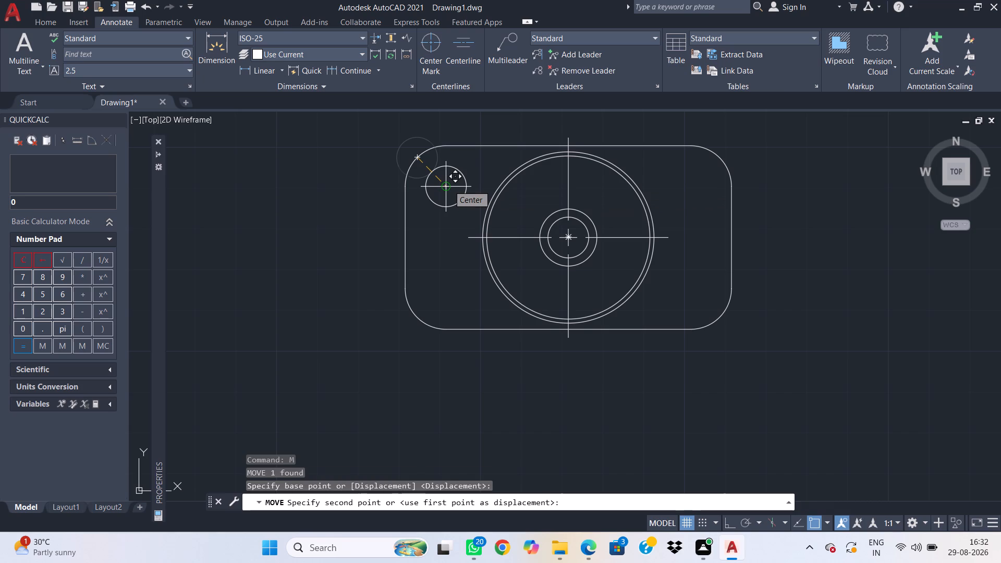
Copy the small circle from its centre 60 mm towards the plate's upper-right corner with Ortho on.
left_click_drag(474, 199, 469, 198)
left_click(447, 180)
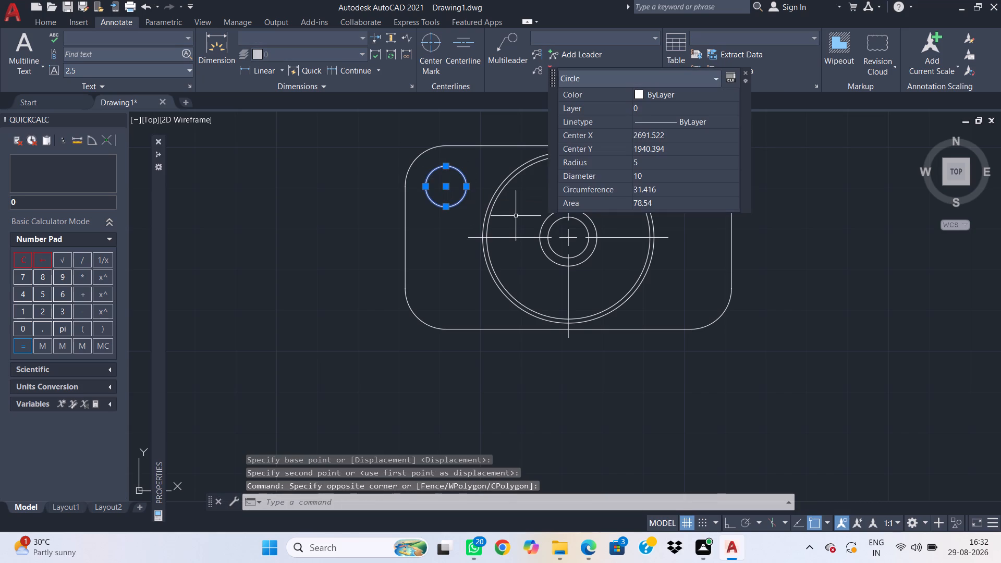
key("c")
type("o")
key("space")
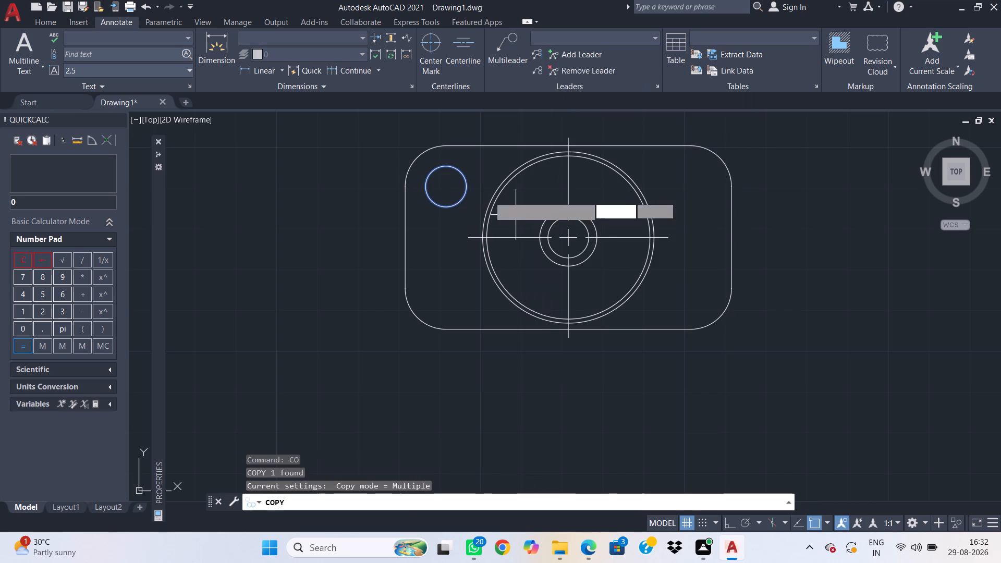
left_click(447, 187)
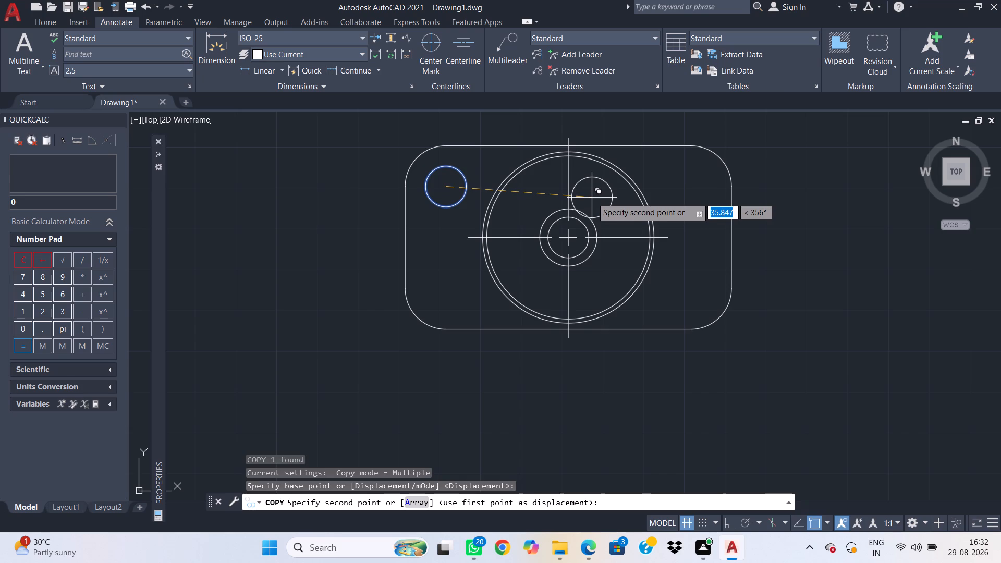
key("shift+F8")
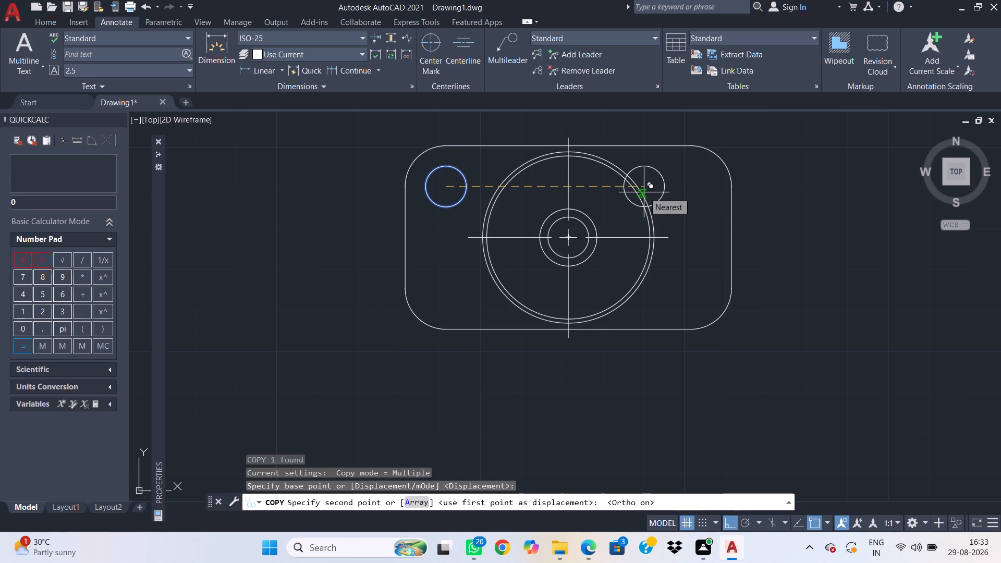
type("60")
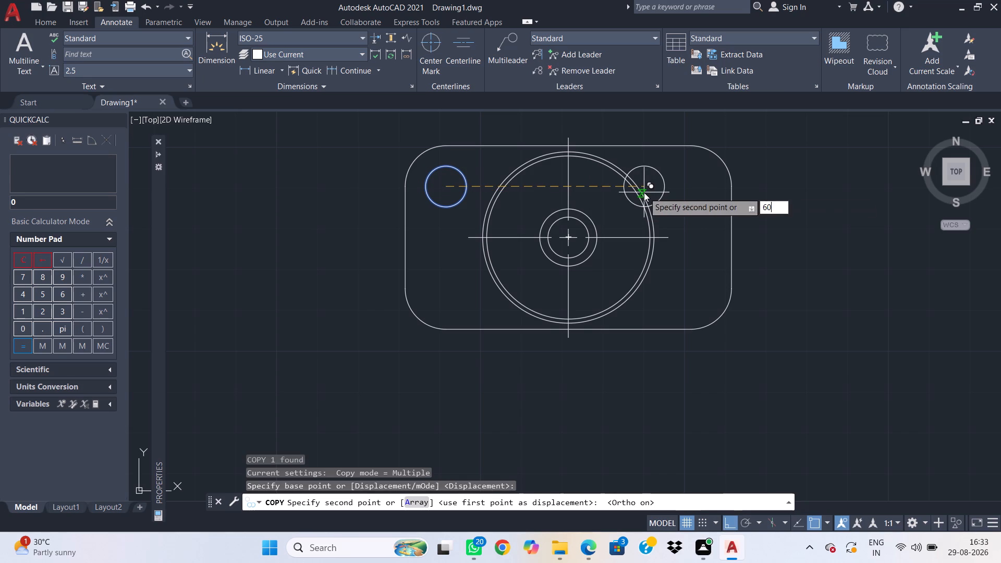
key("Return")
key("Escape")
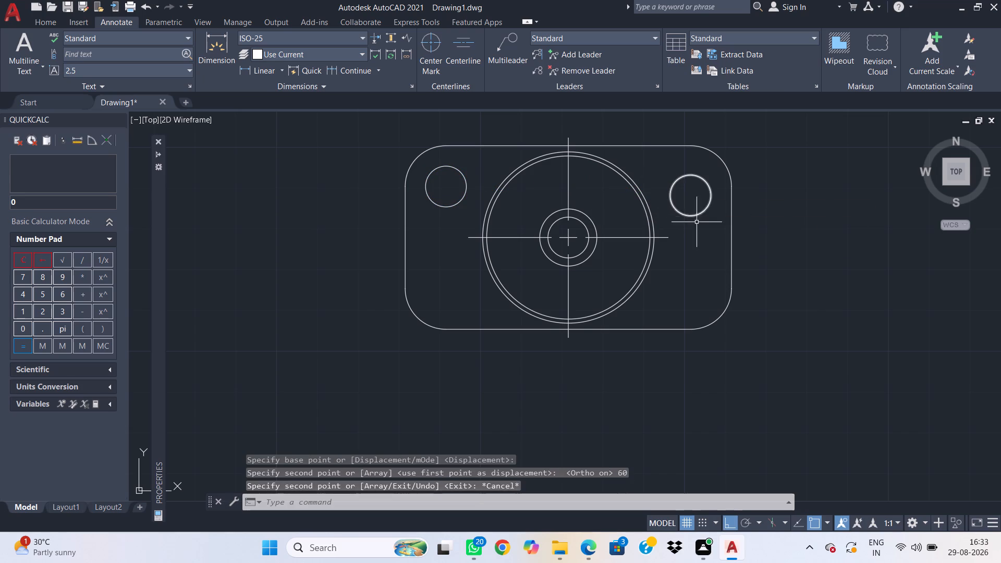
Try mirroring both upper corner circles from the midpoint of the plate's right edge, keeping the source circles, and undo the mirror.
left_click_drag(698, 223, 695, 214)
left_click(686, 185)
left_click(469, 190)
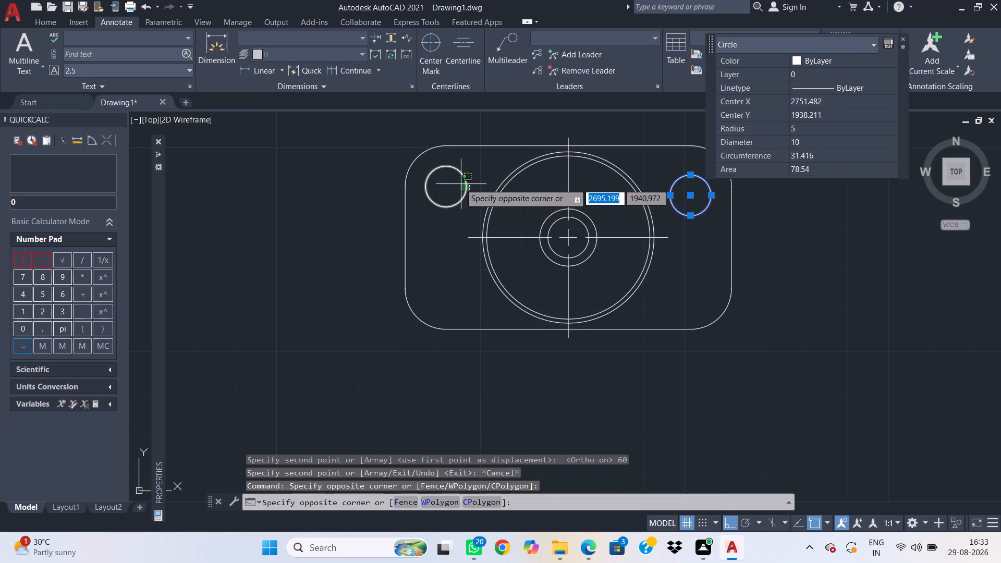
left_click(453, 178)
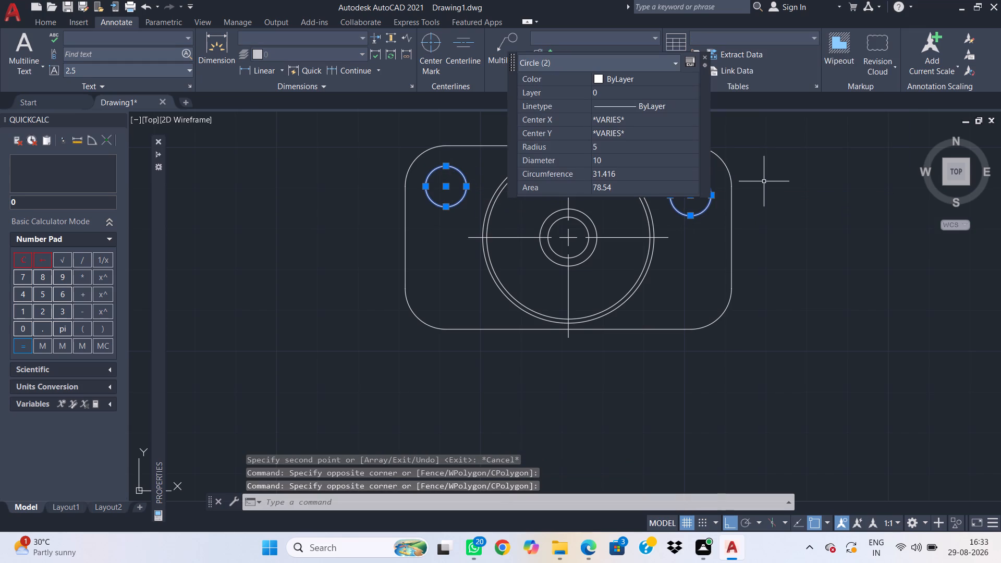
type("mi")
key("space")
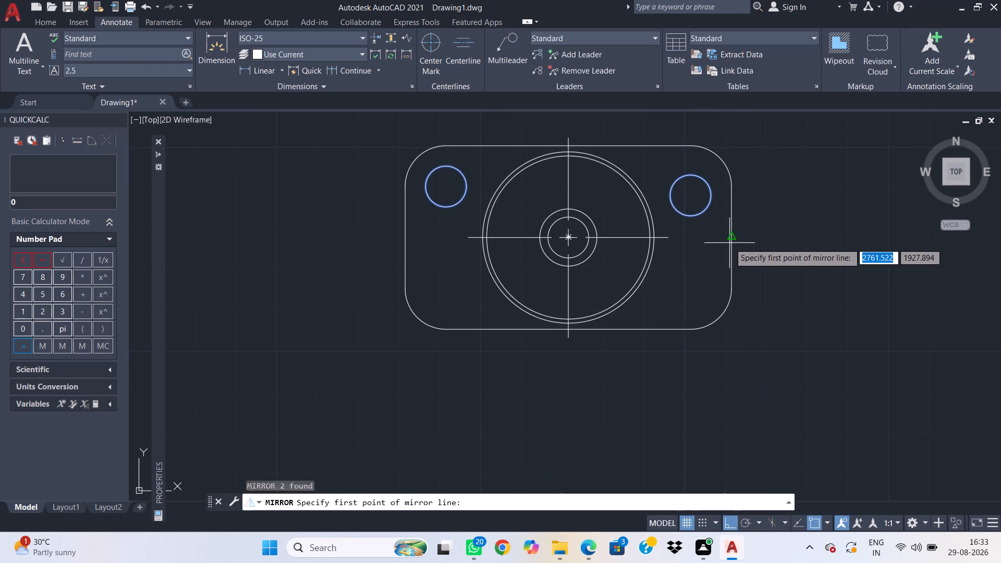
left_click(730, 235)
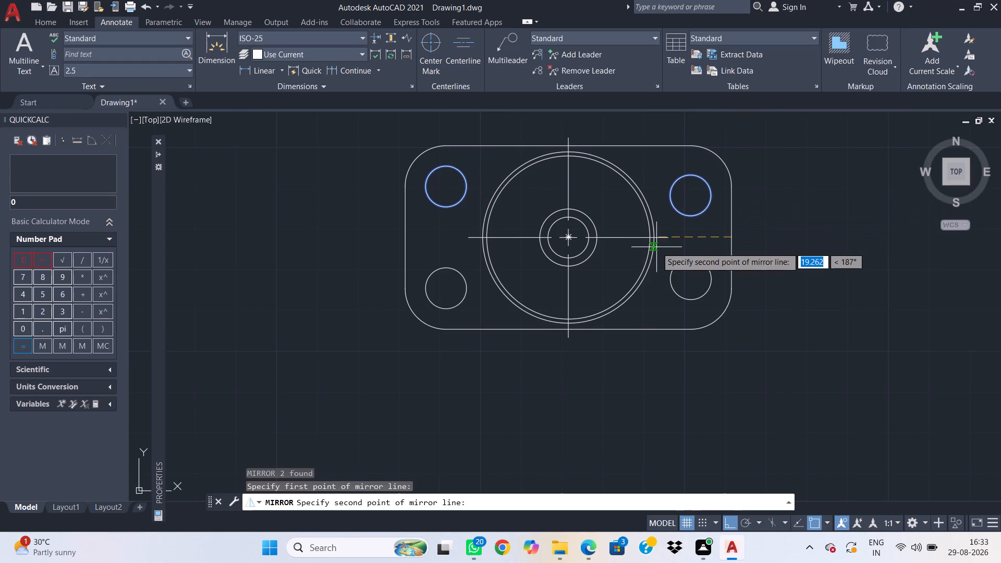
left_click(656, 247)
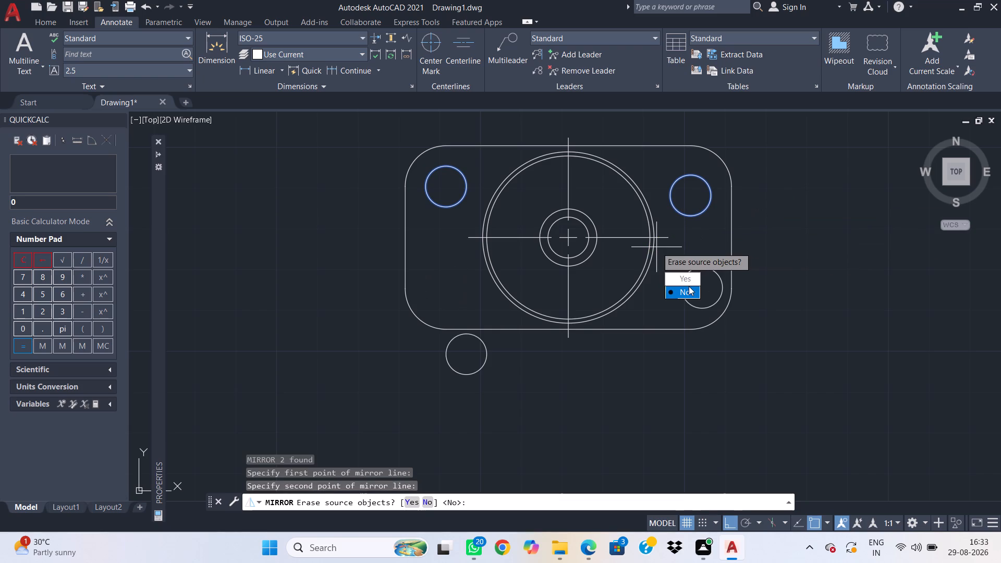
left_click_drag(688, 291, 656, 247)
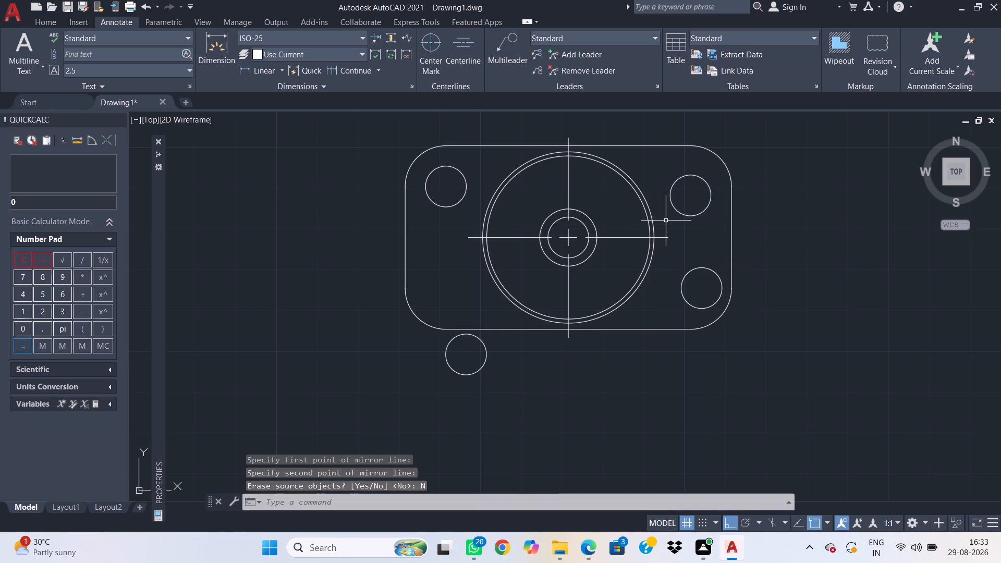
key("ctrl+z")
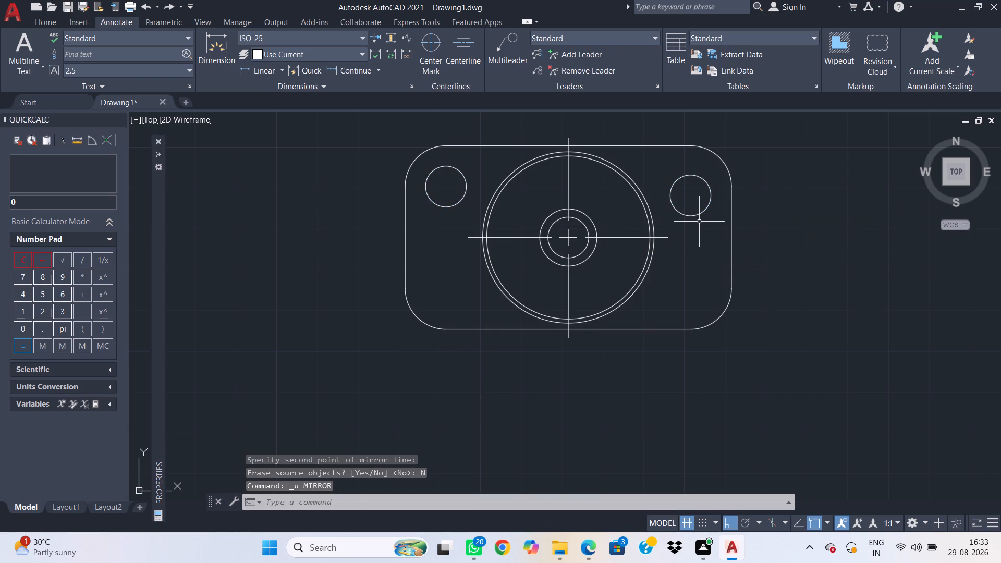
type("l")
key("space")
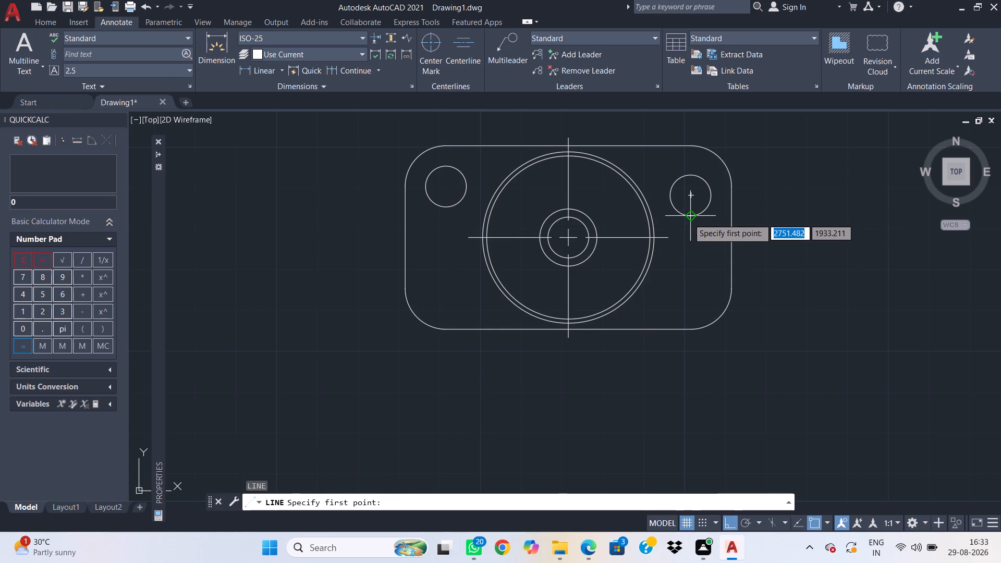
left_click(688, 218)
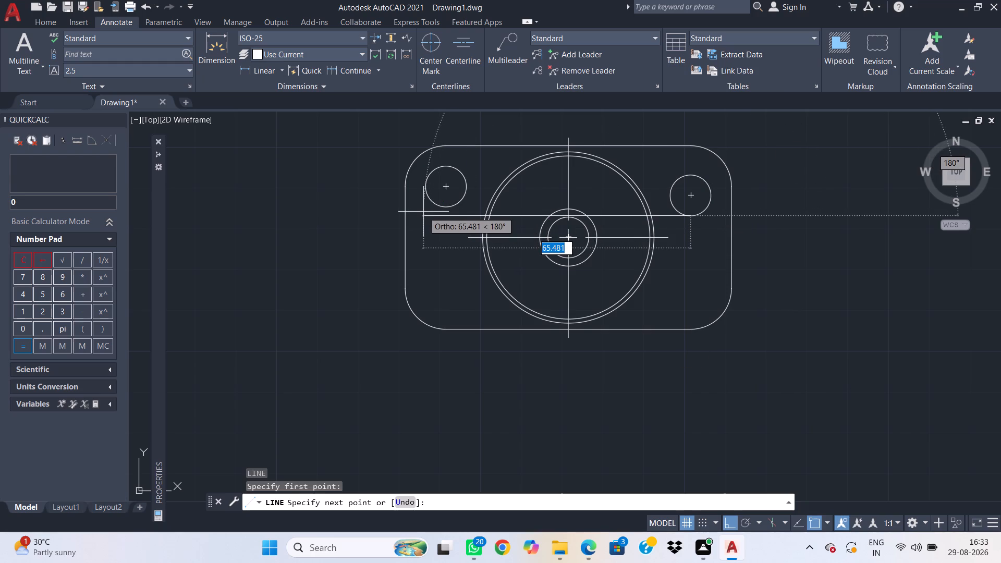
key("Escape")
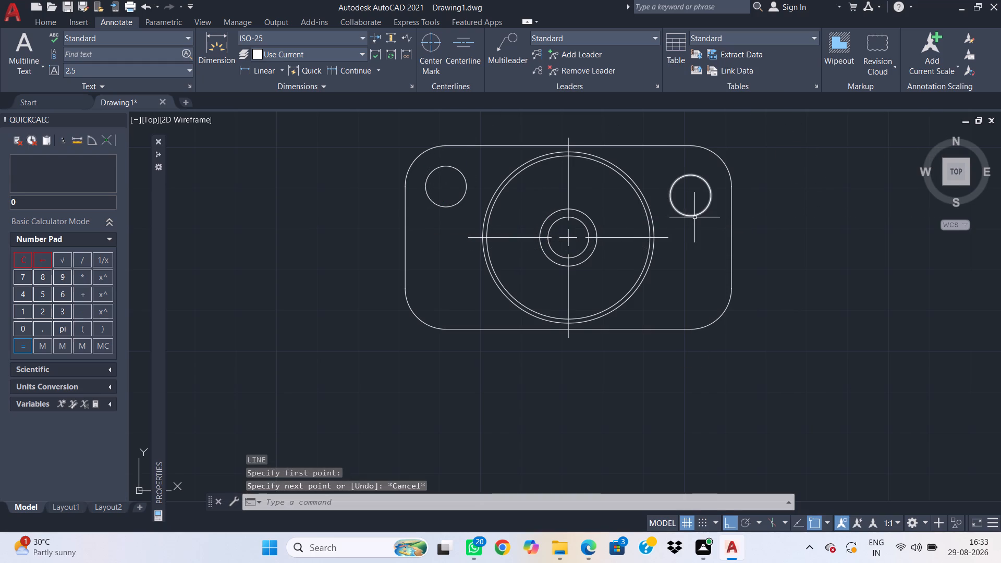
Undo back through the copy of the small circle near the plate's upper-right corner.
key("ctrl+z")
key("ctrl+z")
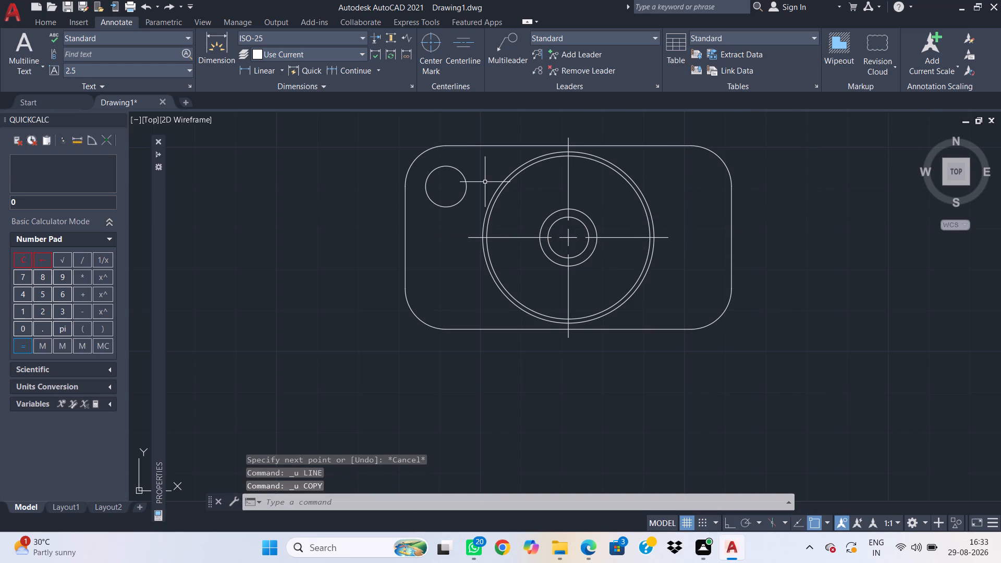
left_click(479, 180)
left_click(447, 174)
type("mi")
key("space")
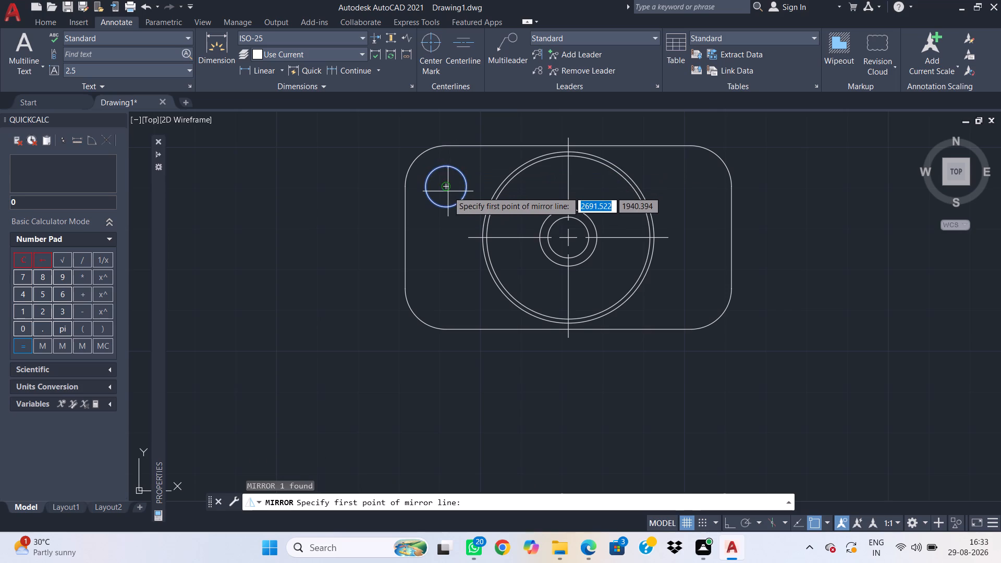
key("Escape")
Copy the plate's upper-left corner circle from its centre 60 mm towards the upper-right corner with Ortho on.
left_click_drag(473, 187, 465, 185)
left_click(443, 176)
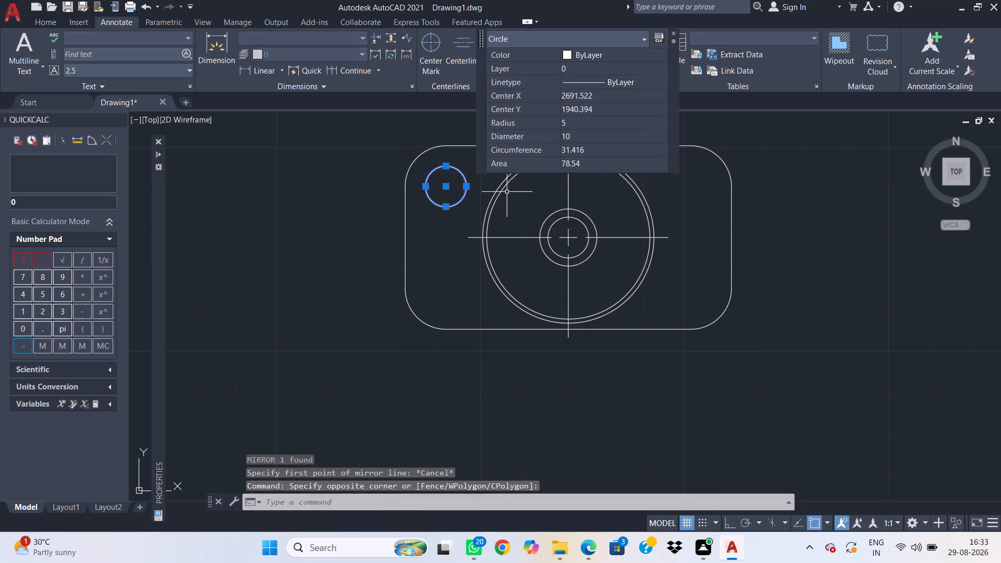
key("c")
key("o")
key("space")
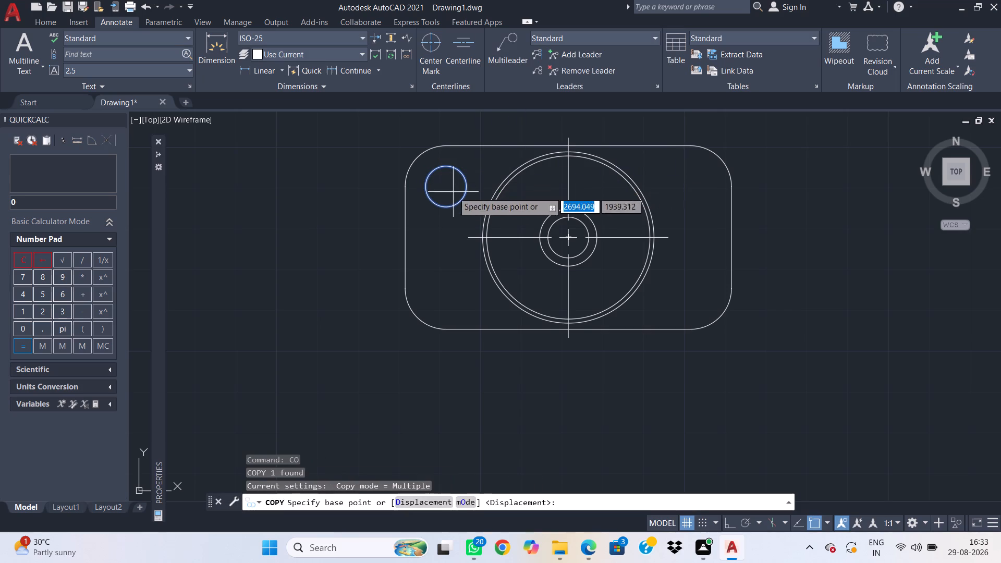
left_click(448, 186)
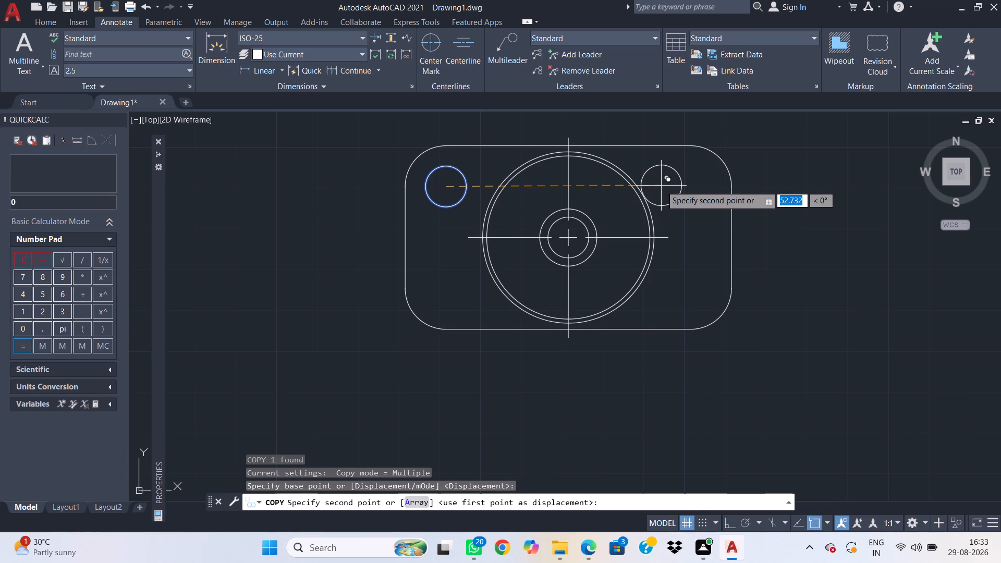
key("shift+F8")
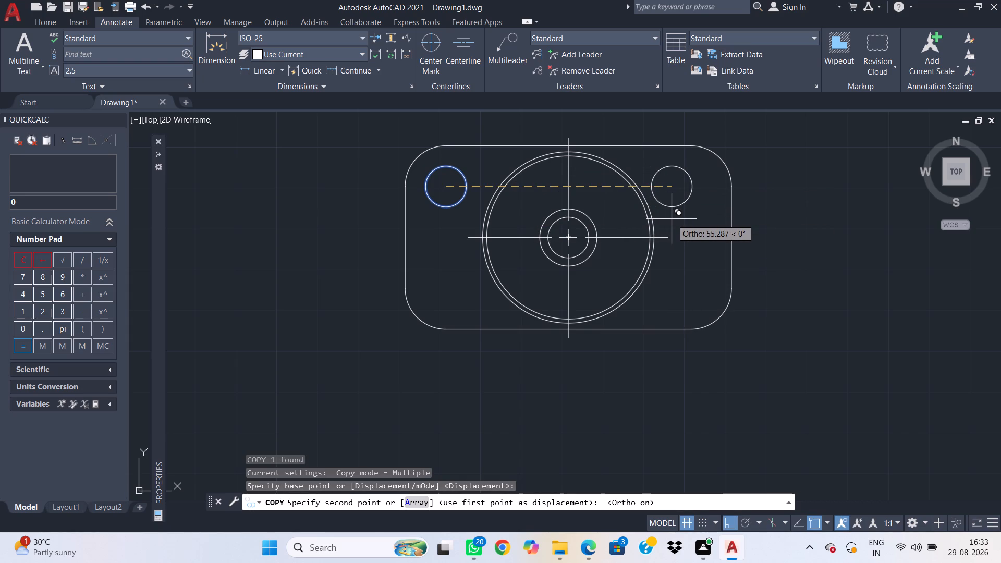
type("60")
key("Return")
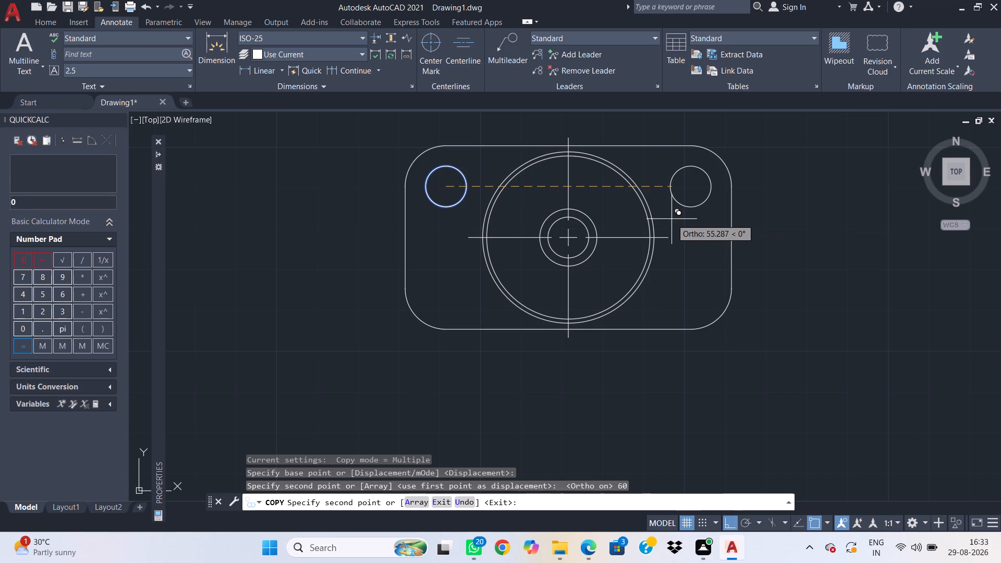
key("Escape")
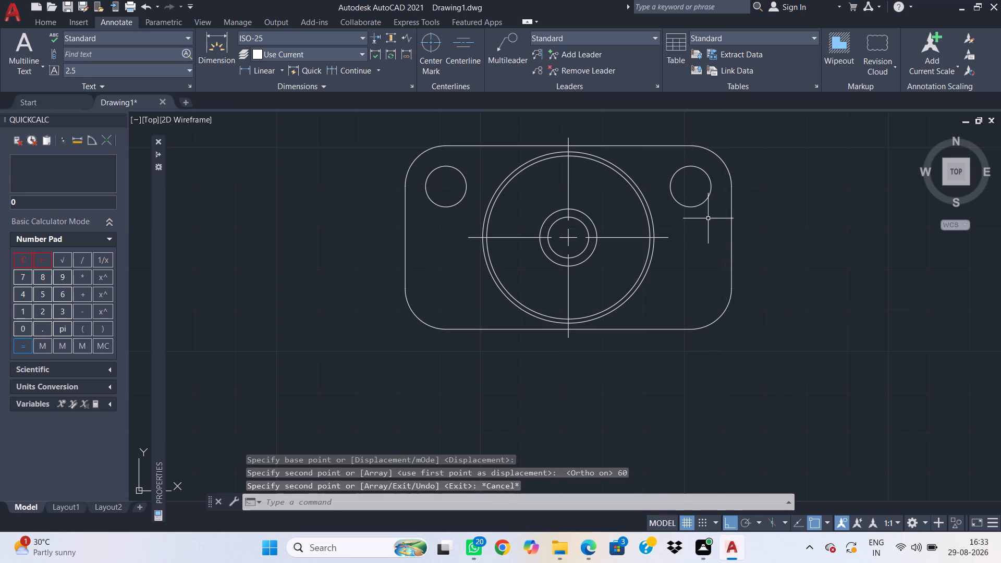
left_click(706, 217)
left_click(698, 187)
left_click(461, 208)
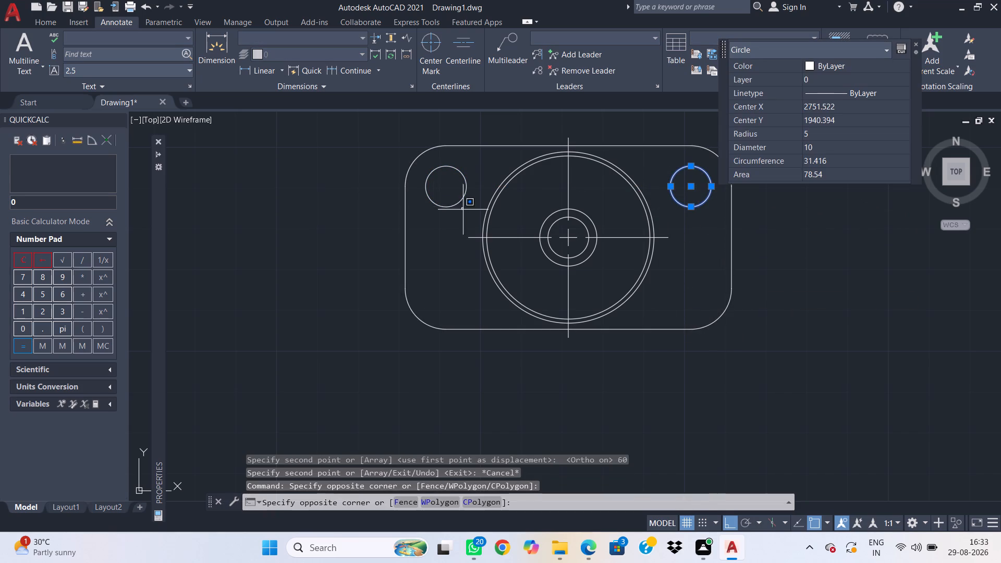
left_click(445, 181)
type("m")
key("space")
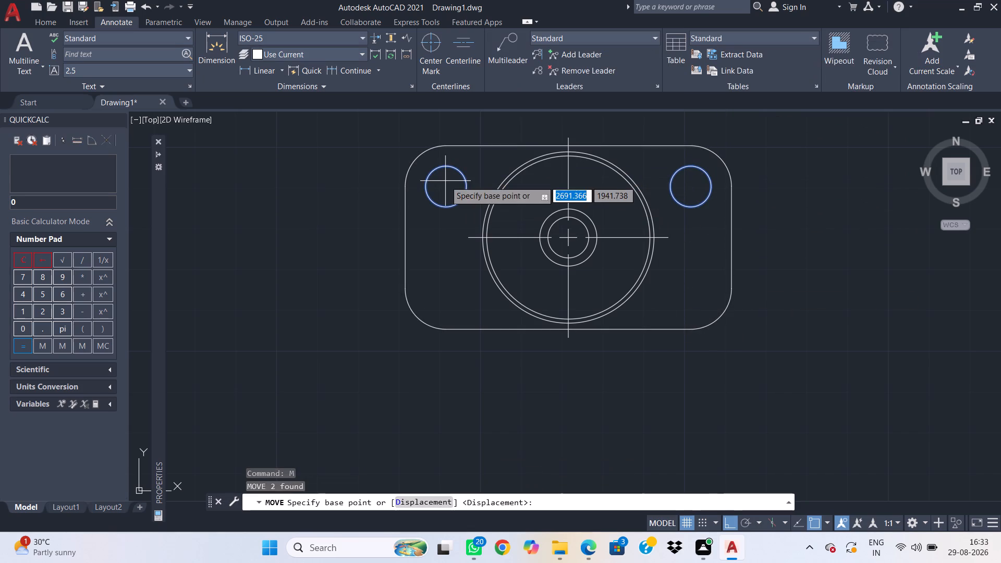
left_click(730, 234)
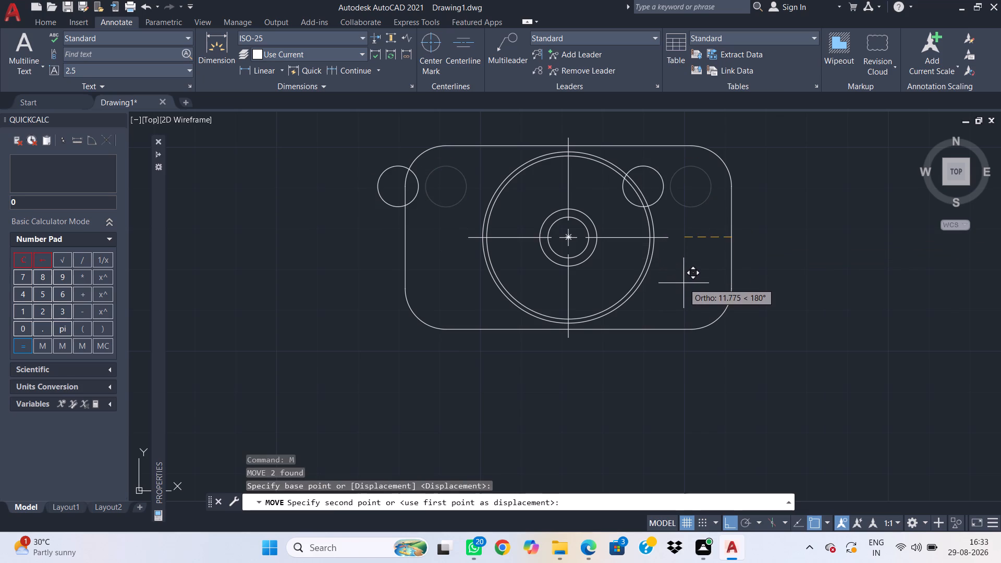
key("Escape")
Mirror both upper corner circles about a horizontal line through the midpoint of the plate's right edge, keeping the source circles.
left_click_drag(704, 231, 701, 221)
left_click(693, 191)
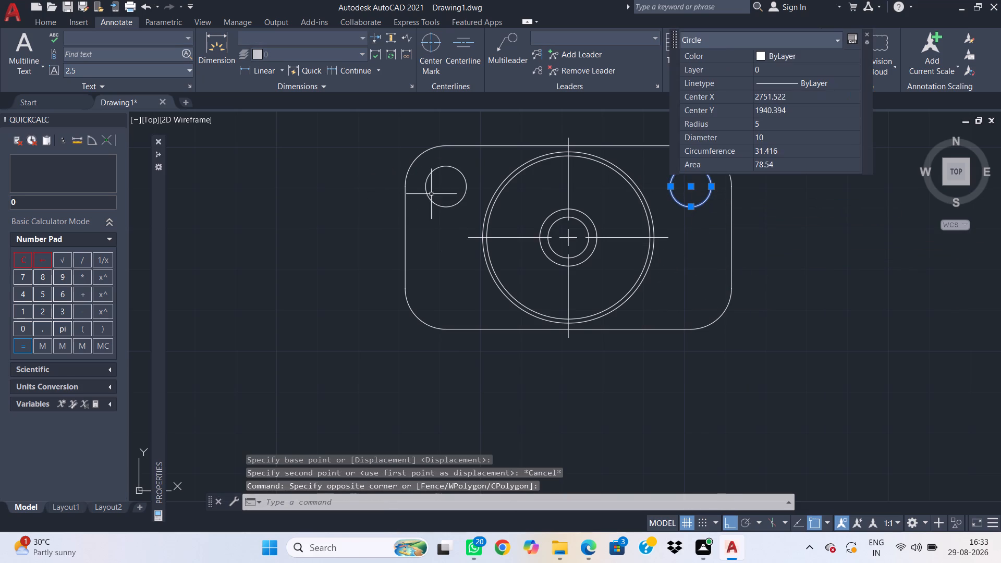
left_click(455, 218)
left_click(437, 192)
type("mi")
key("space")
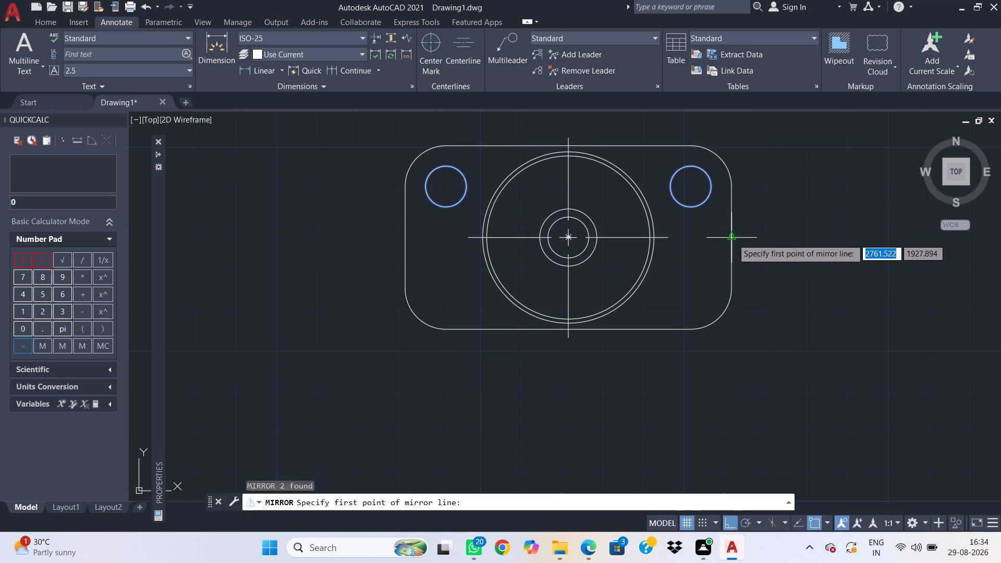
left_click(732, 238)
left_click(702, 248)
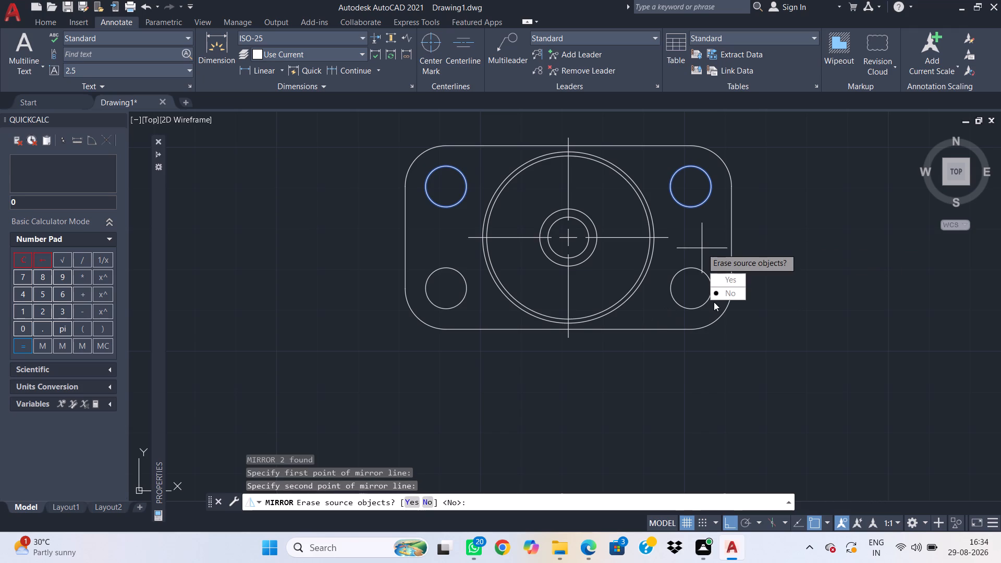
left_click_drag(721, 292, 668, 300)
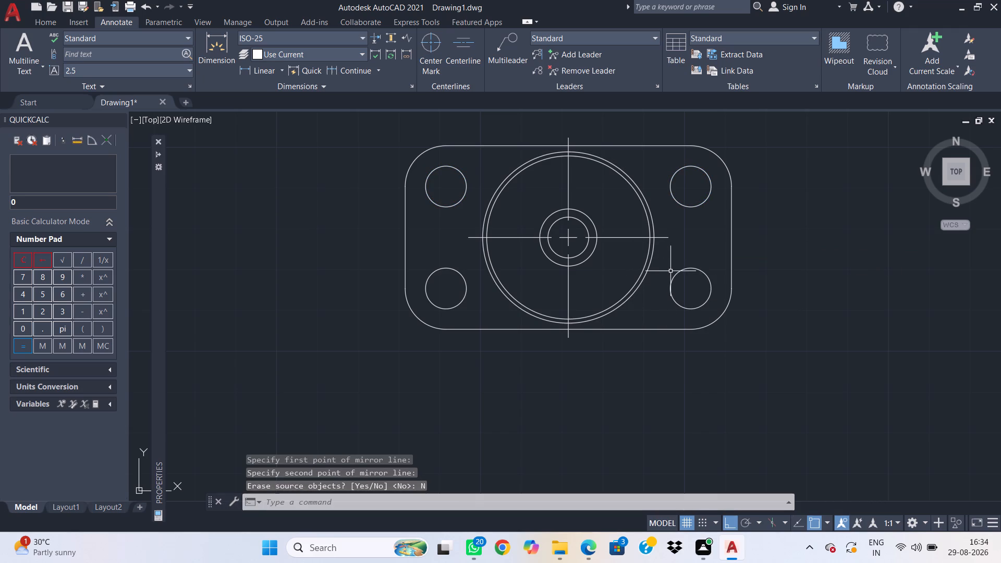
Draw a circle of diameter 28 mm centred on the concentric circles in the middle of the plate.
key("c")
key("space")
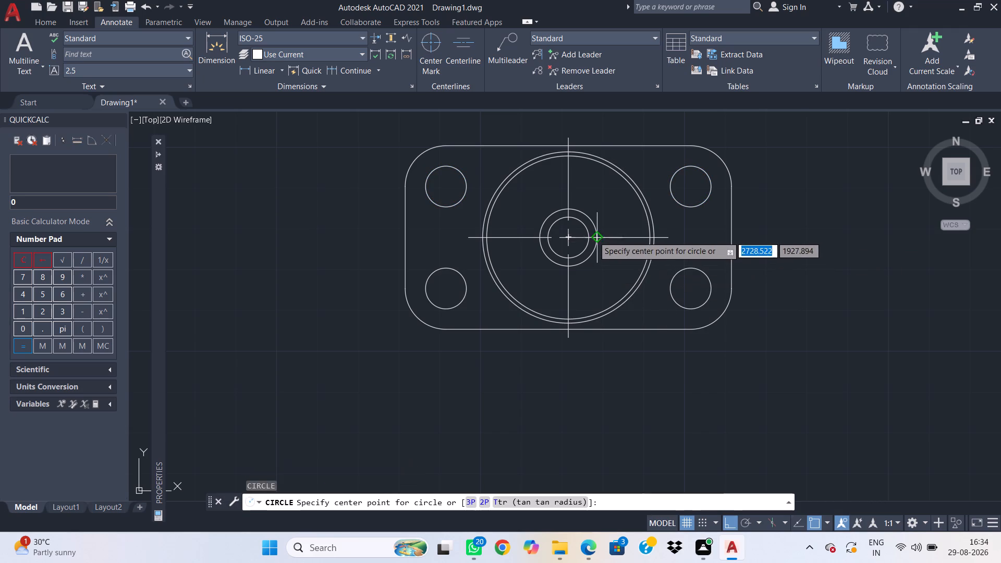
left_click(567, 237)
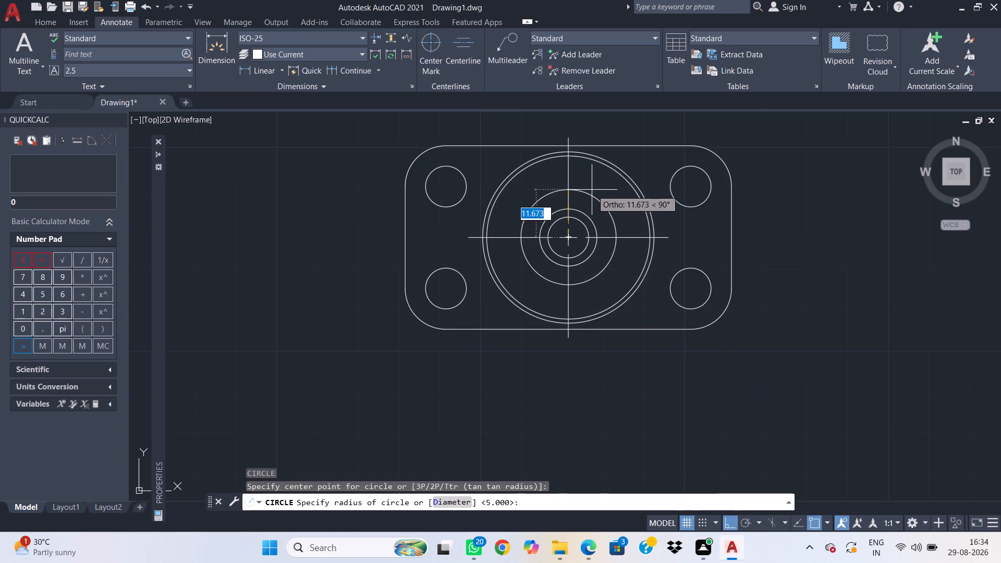
type("d")
key("space")
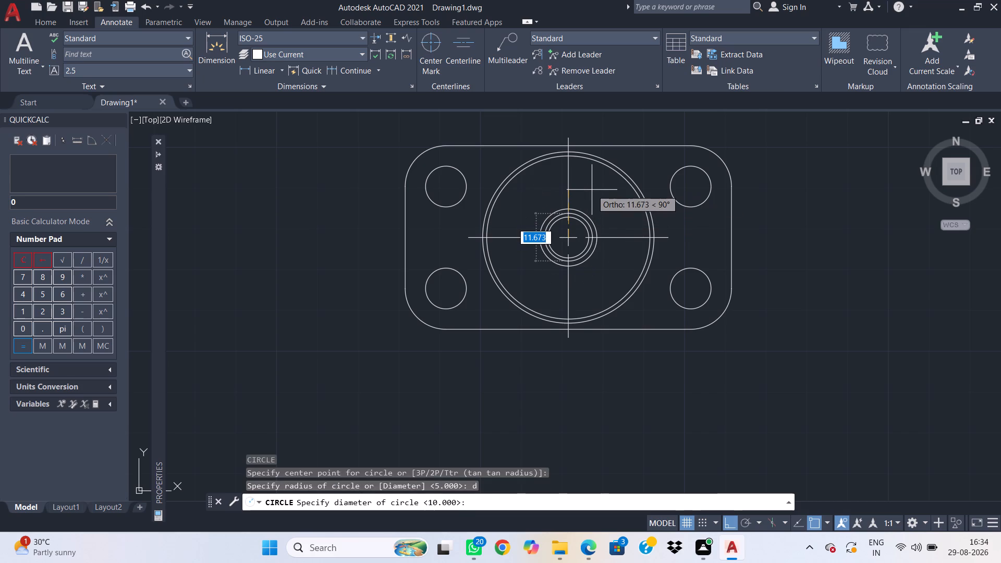
type("28")
key("Return")
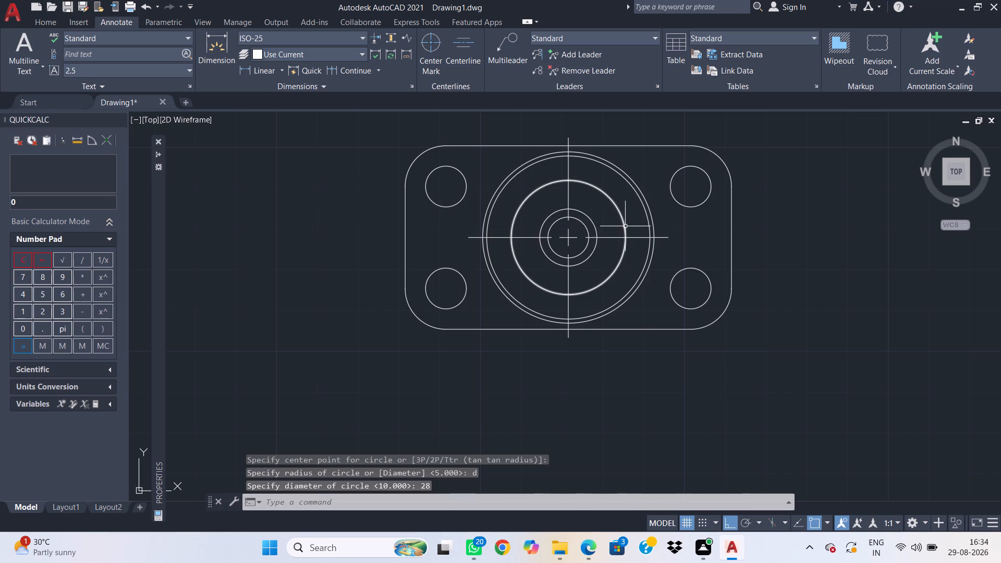
Draw a closed four-line diamond connecting the left, top, right and bottom quadrant points of the 28 mm circle.
type("l")
key("space")
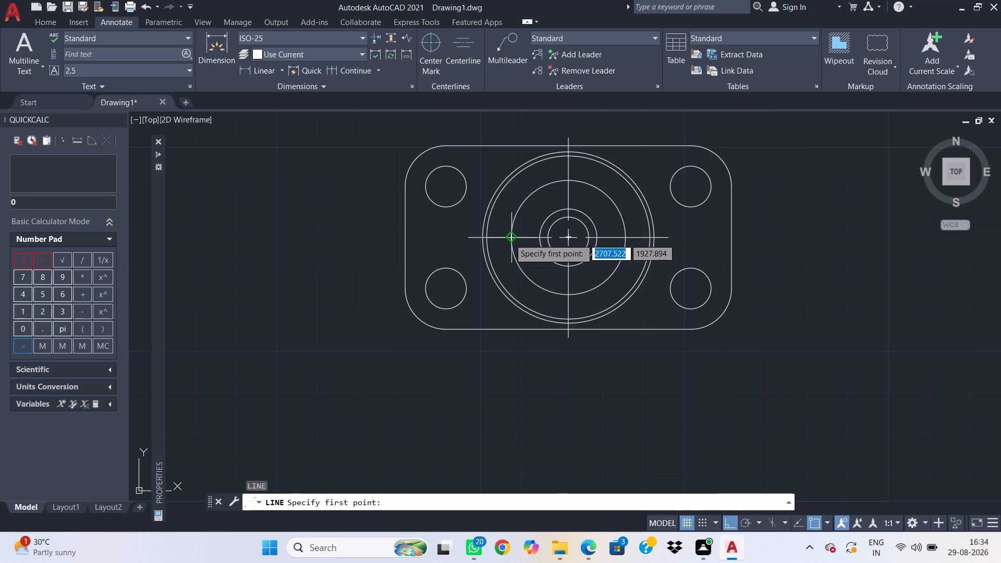
left_click(509, 239)
left_click(566, 178)
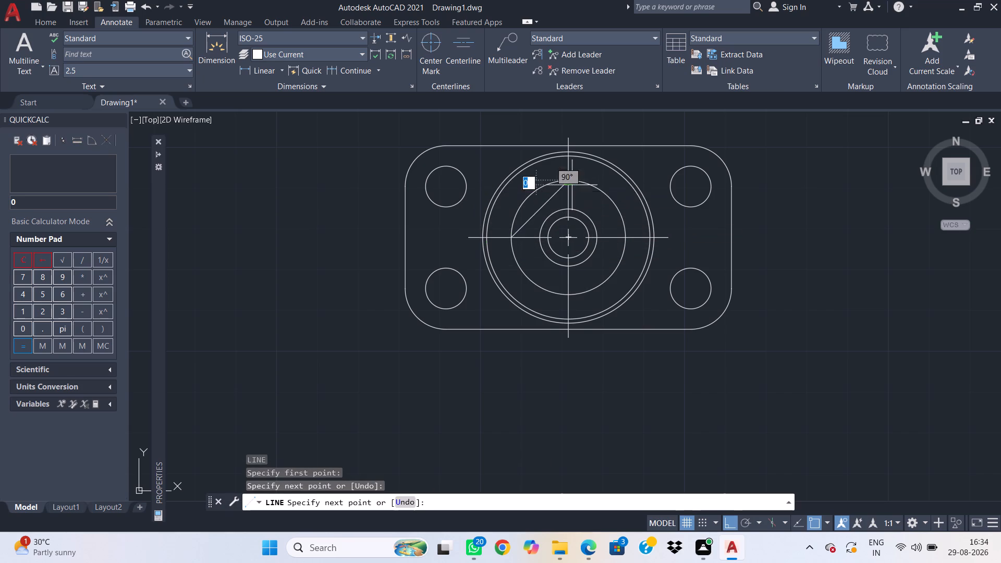
left_click(622, 237)
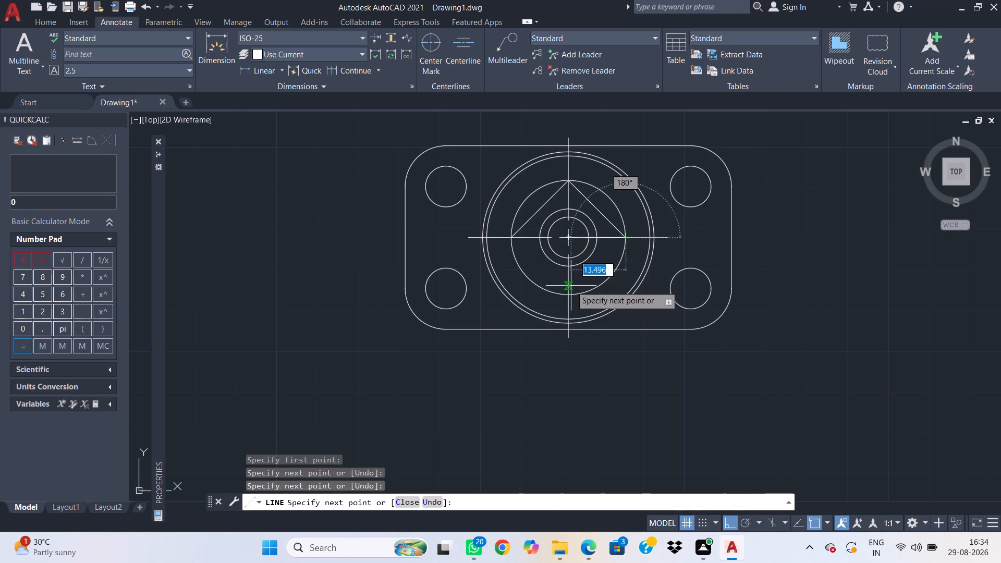
left_click(569, 295)
left_click(510, 238)
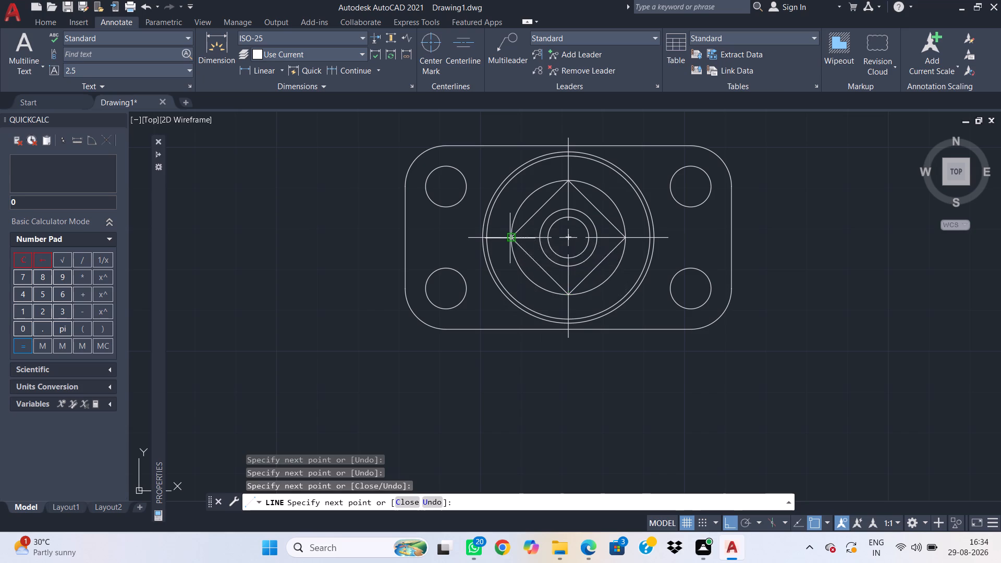
key("Escape")
Delete the 28 mm circle around the diamond, keeping the diamond's lines.
left_click(609, 290)
left_click(591, 272)
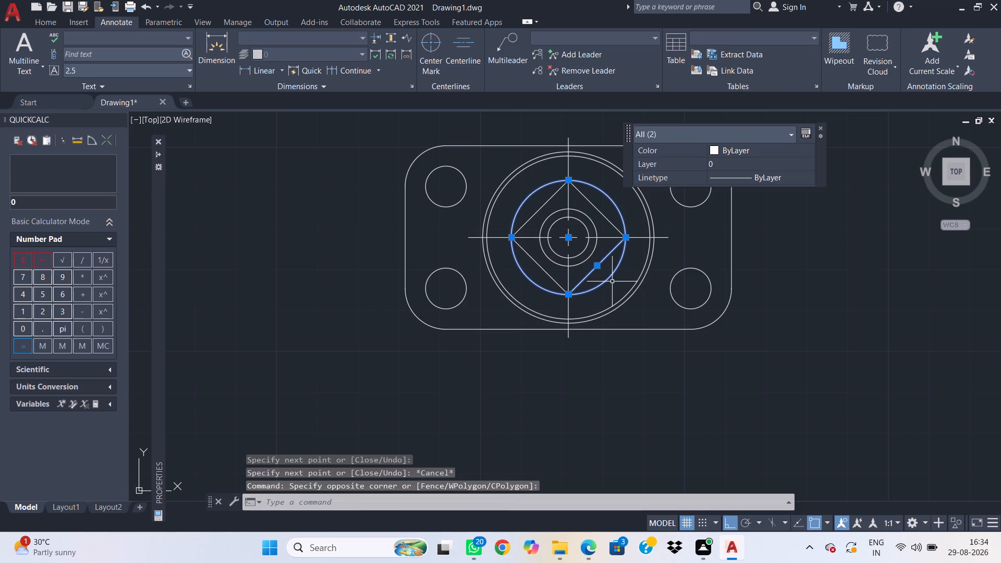
key("Escape")
left_click_drag(616, 284, 607, 275)
left_click(597, 265)
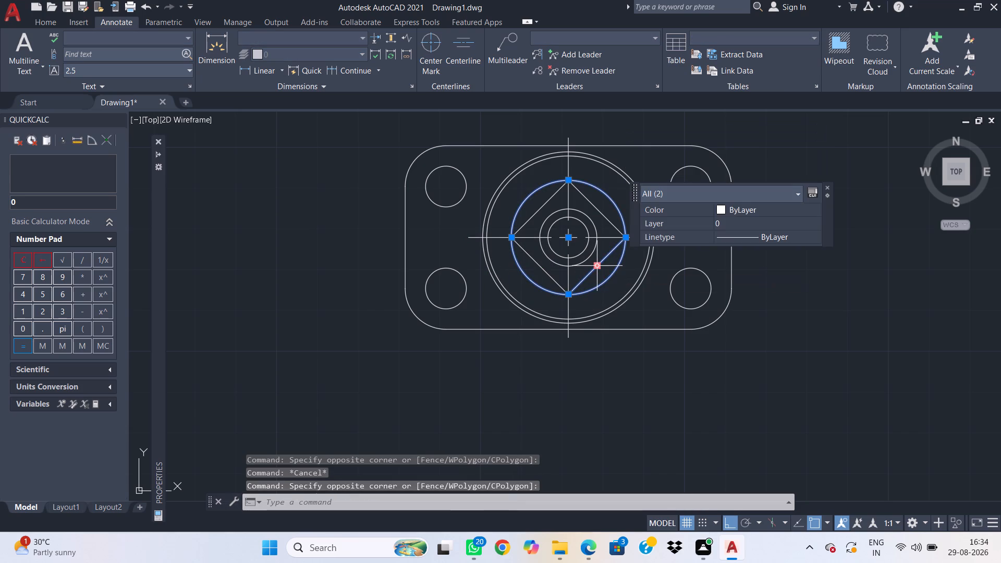
key("Escape")
left_click_drag(613, 273, 607, 270)
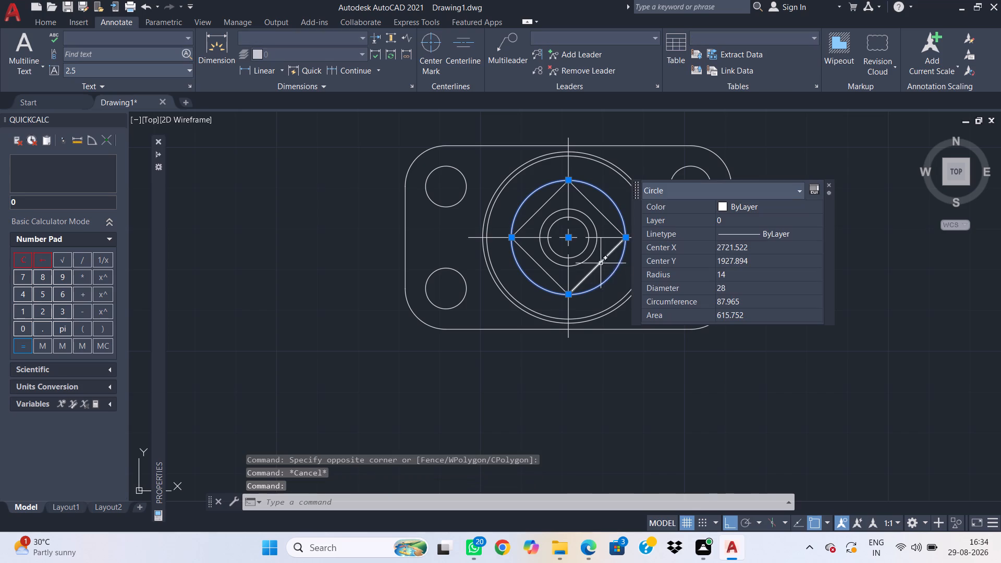
key("Delete")
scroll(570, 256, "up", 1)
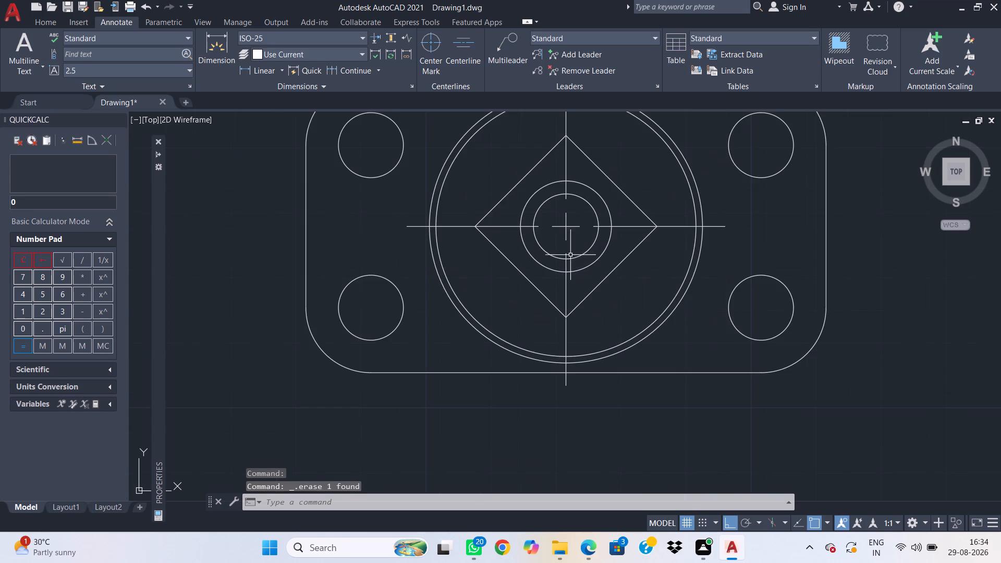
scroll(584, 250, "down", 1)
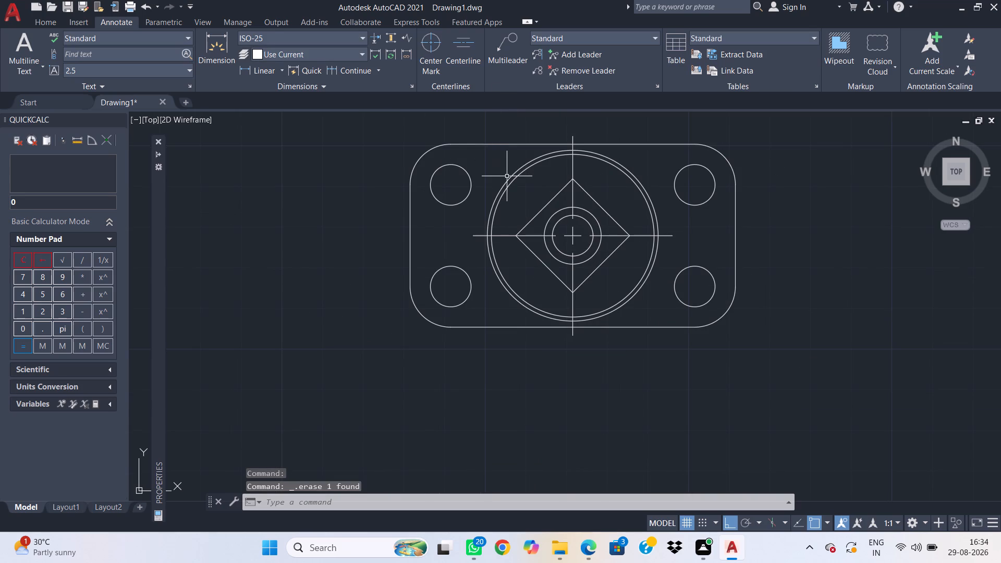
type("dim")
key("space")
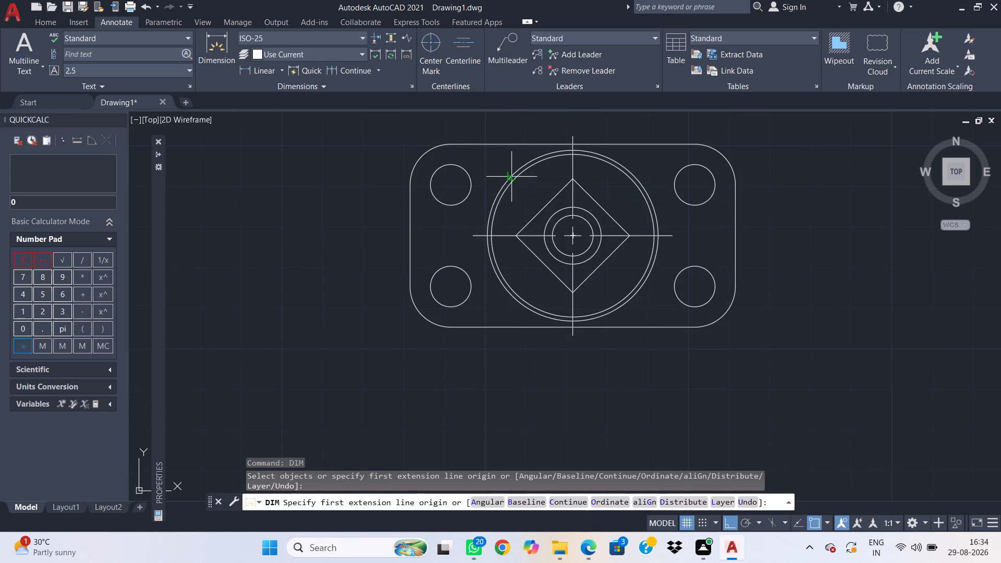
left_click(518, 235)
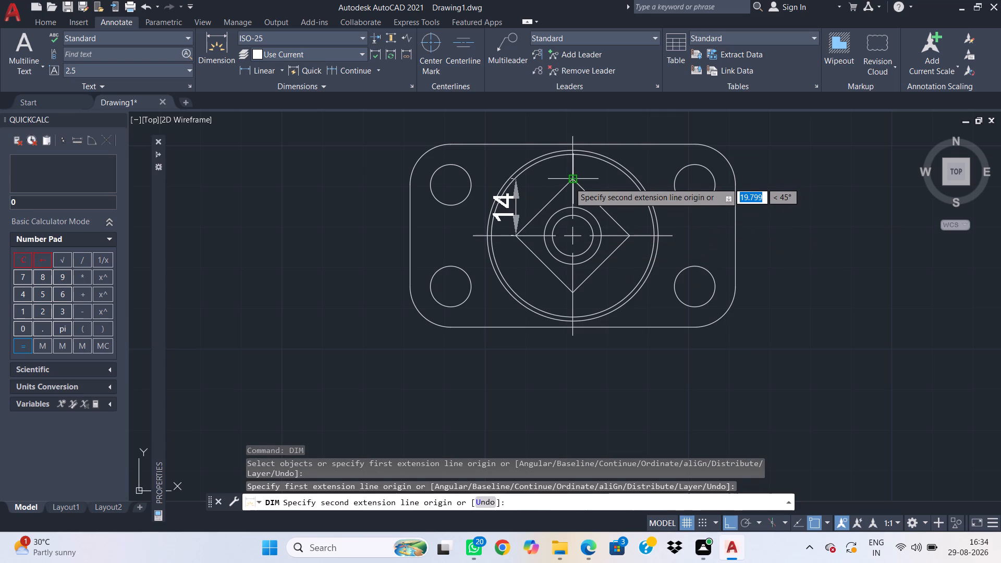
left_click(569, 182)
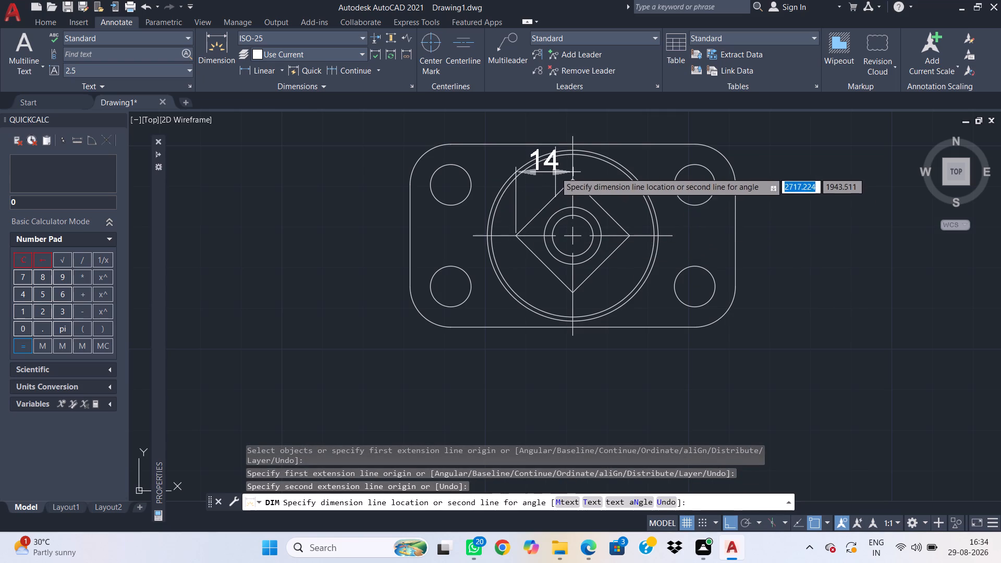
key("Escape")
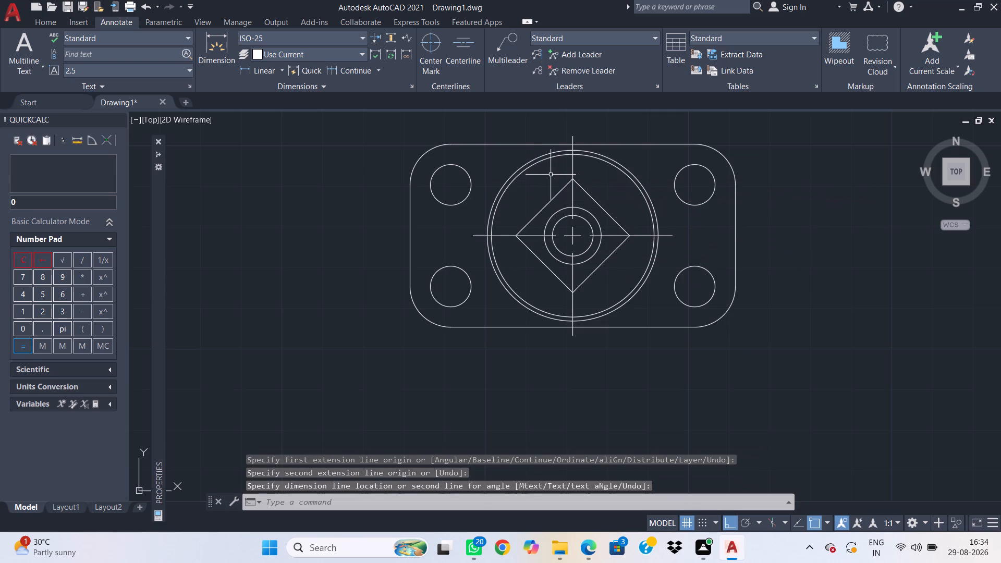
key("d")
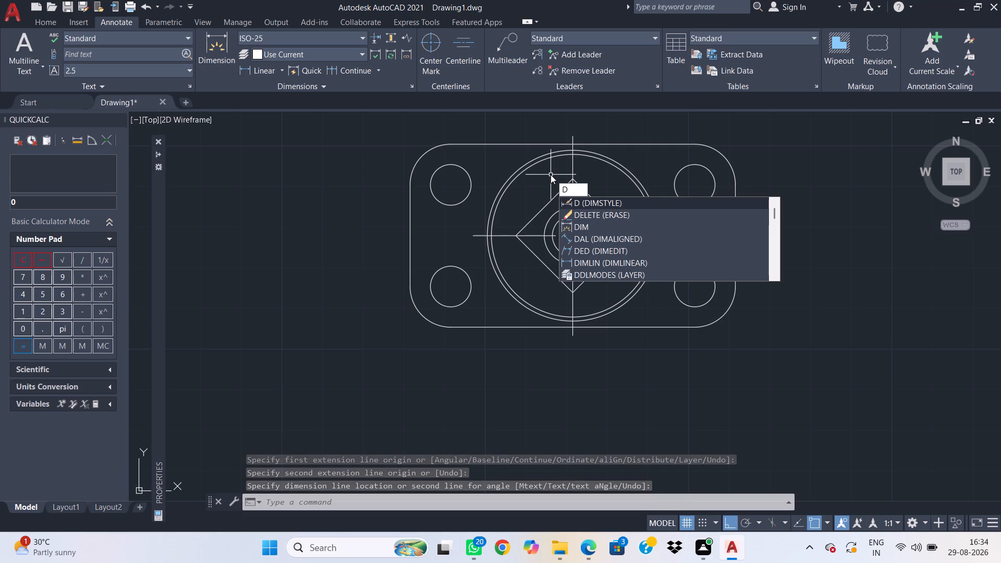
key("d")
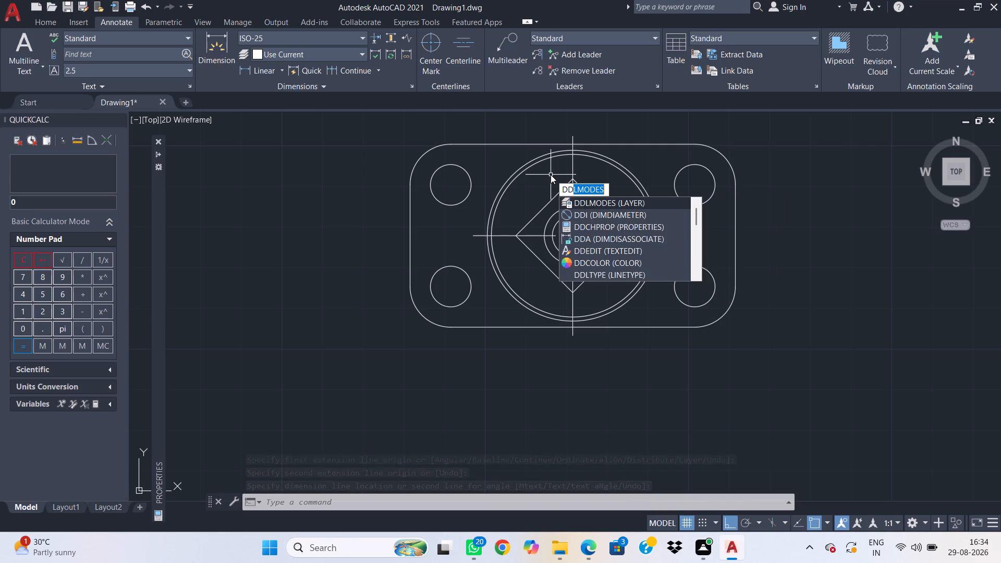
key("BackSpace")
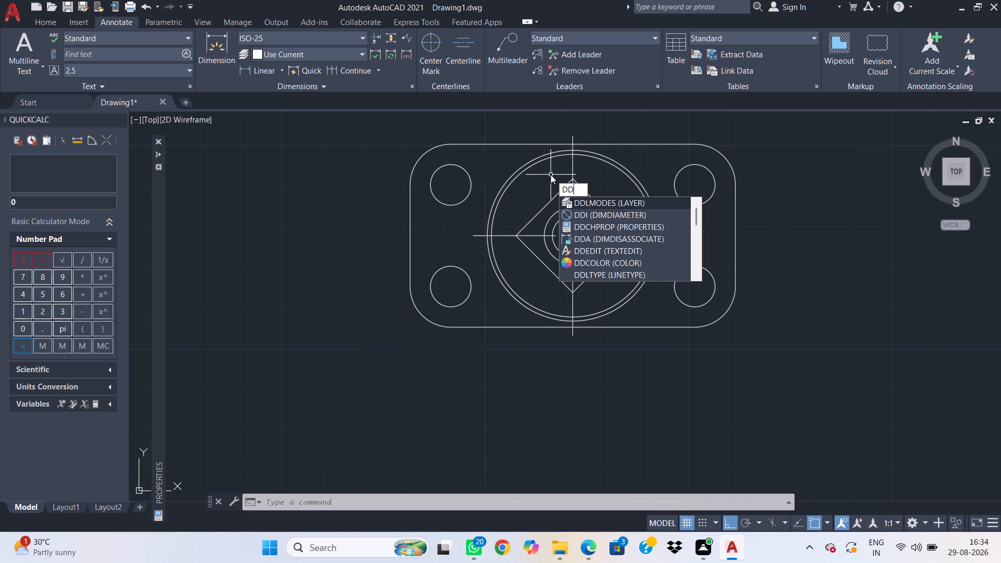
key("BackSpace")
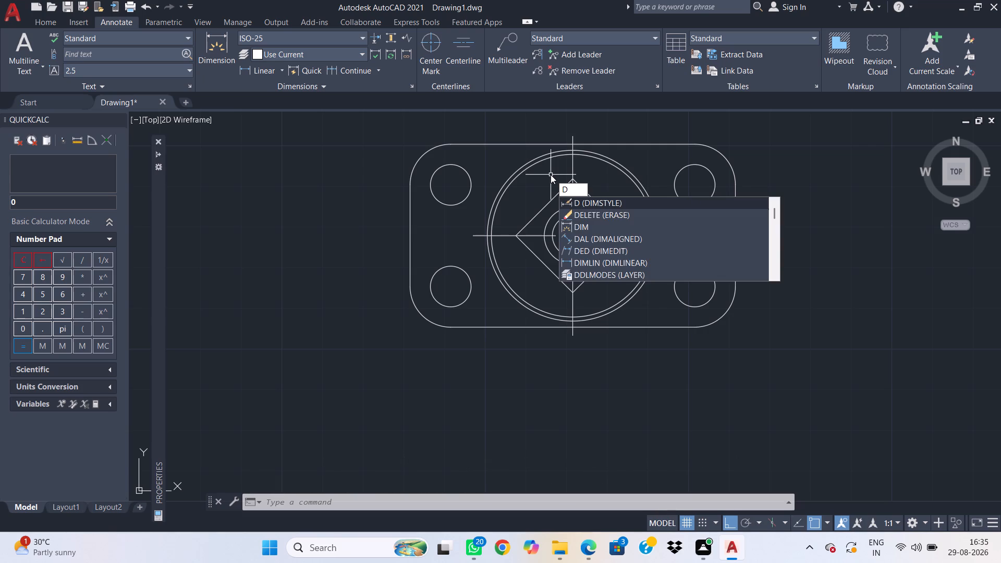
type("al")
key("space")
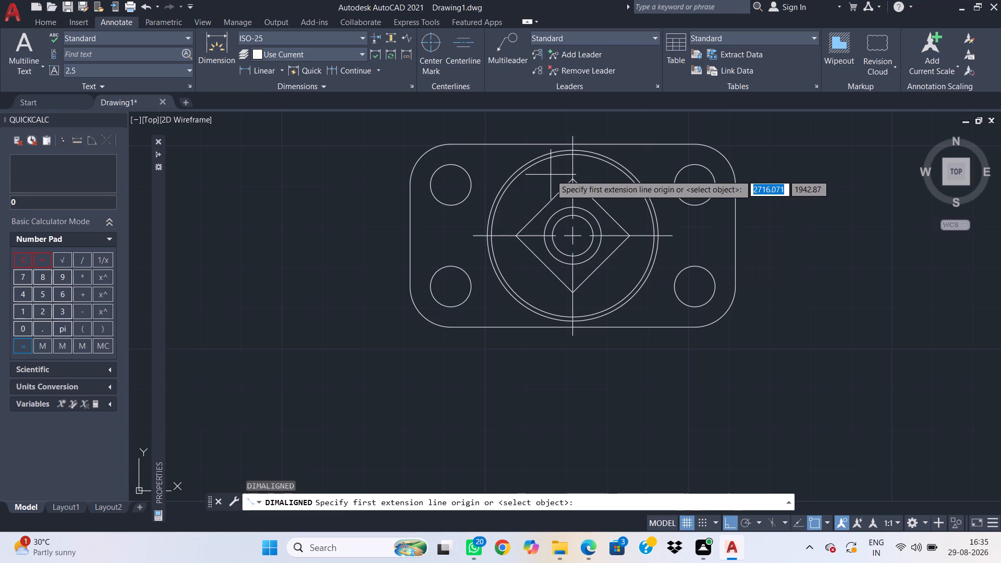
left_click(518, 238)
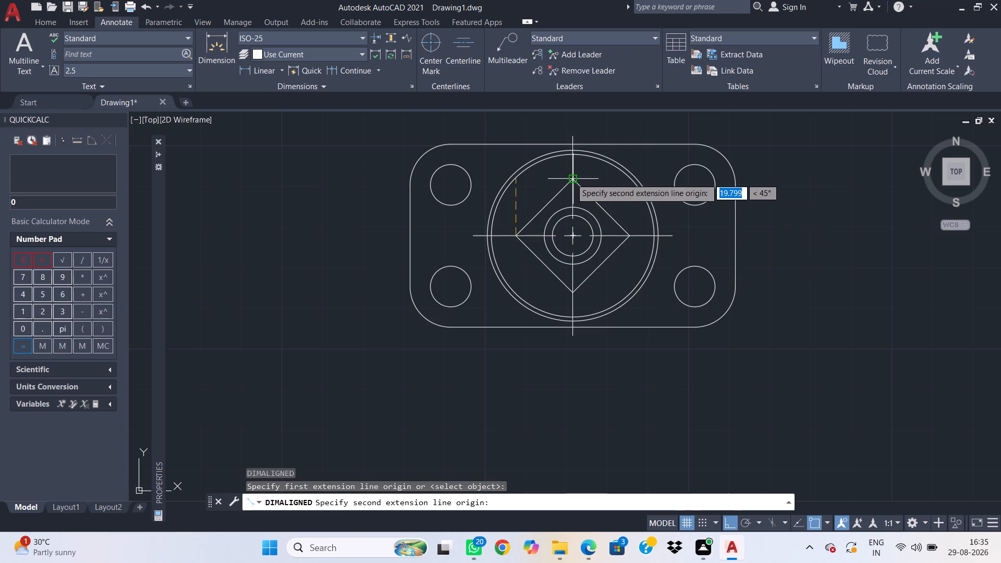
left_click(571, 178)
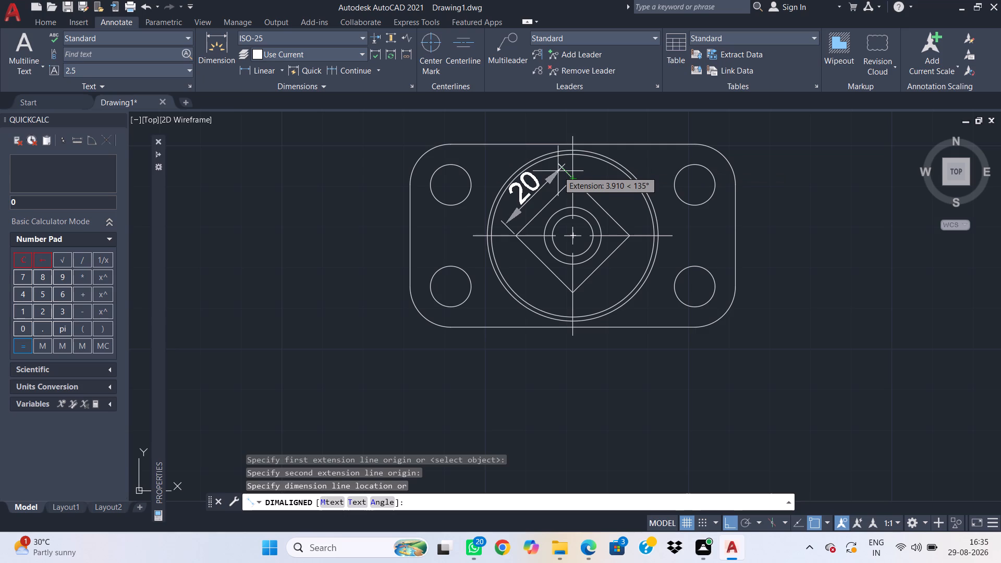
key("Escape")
Stretch the right and lower arms of the center mark so they extend just beyond the plate's right and bottom edges.
scroll(579, 204, "down", 1)
scroll(582, 223, "up", 1)
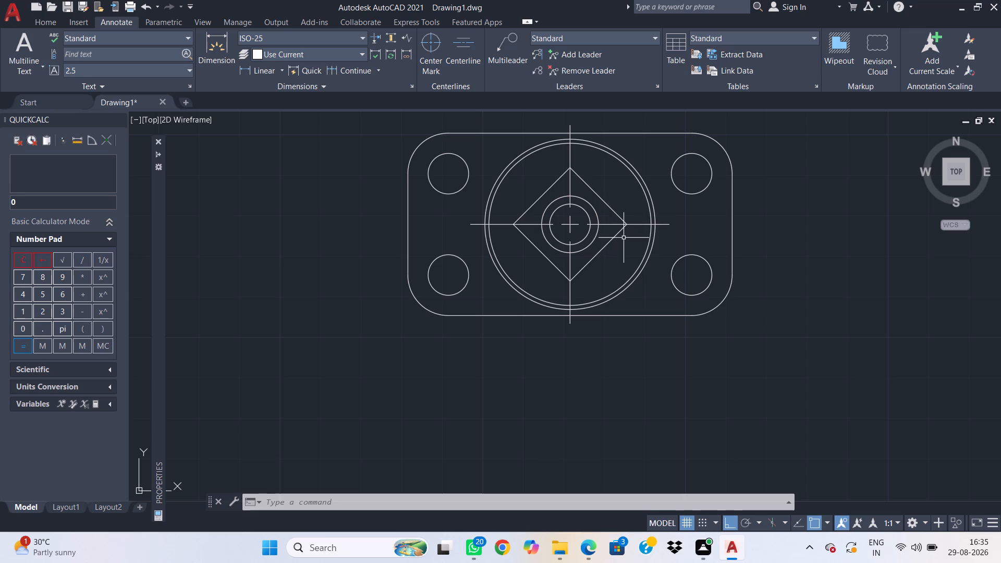
scroll(624, 238, "up", 2)
left_click_drag(590, 222, 588, 213)
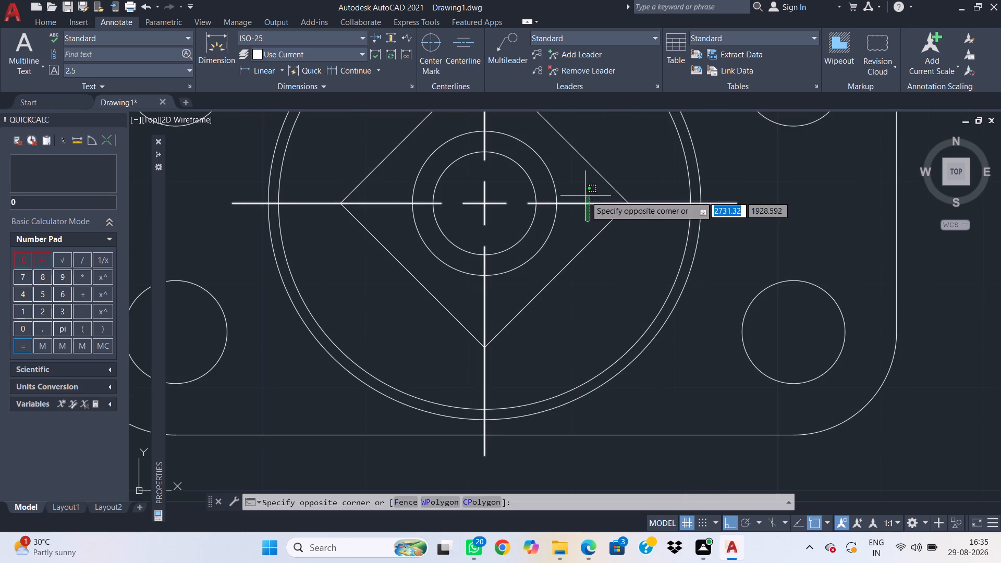
left_click(584, 195)
left_click(528, 204)
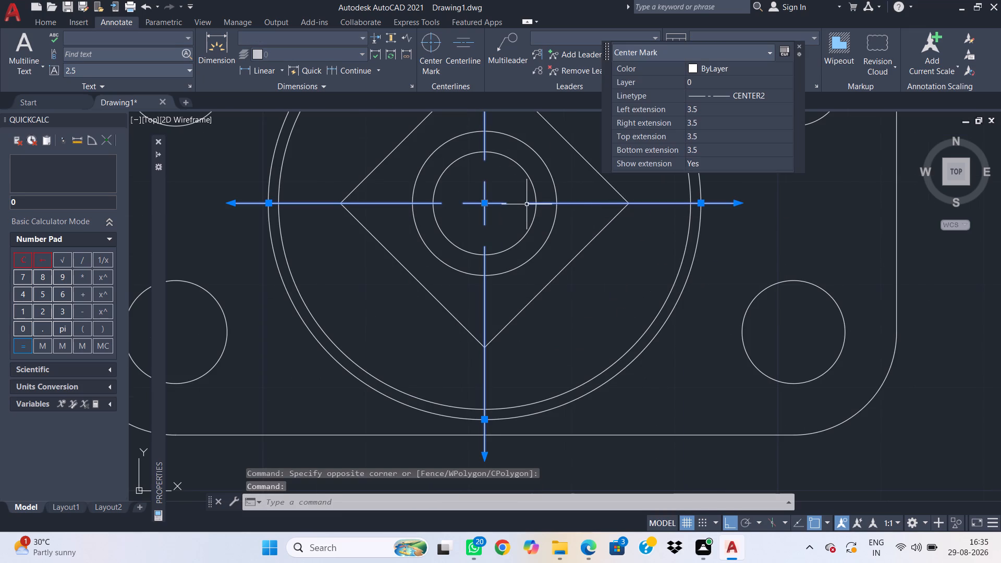
left_click(503, 204)
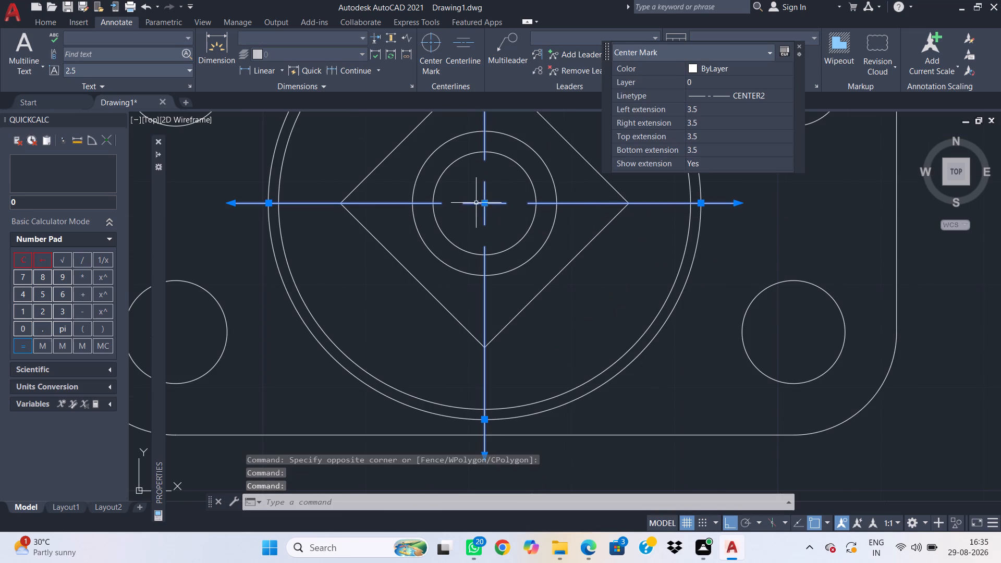
left_click(484, 203)
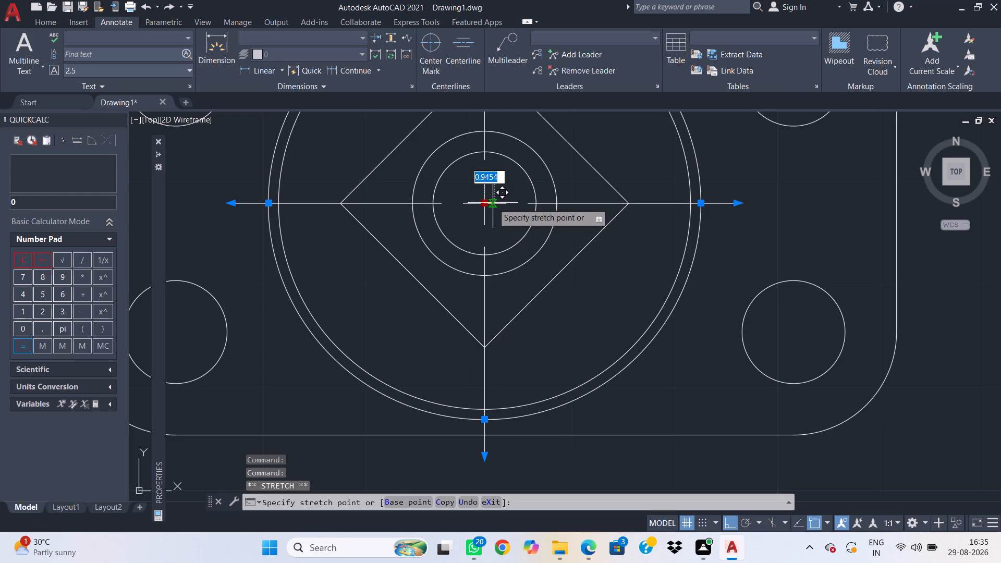
key("Escape")
scroll(631, 212, "down", 1)
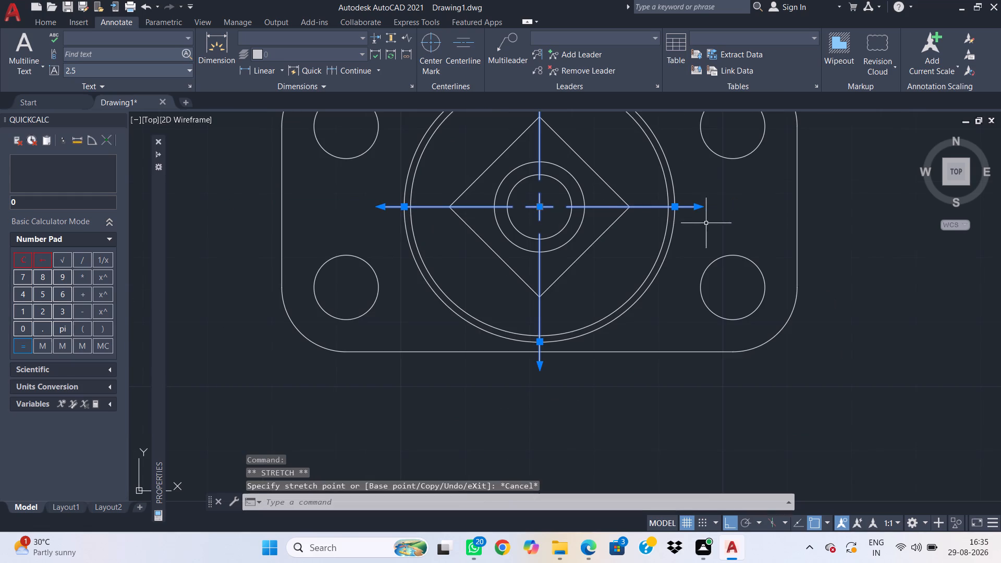
left_click(674, 205)
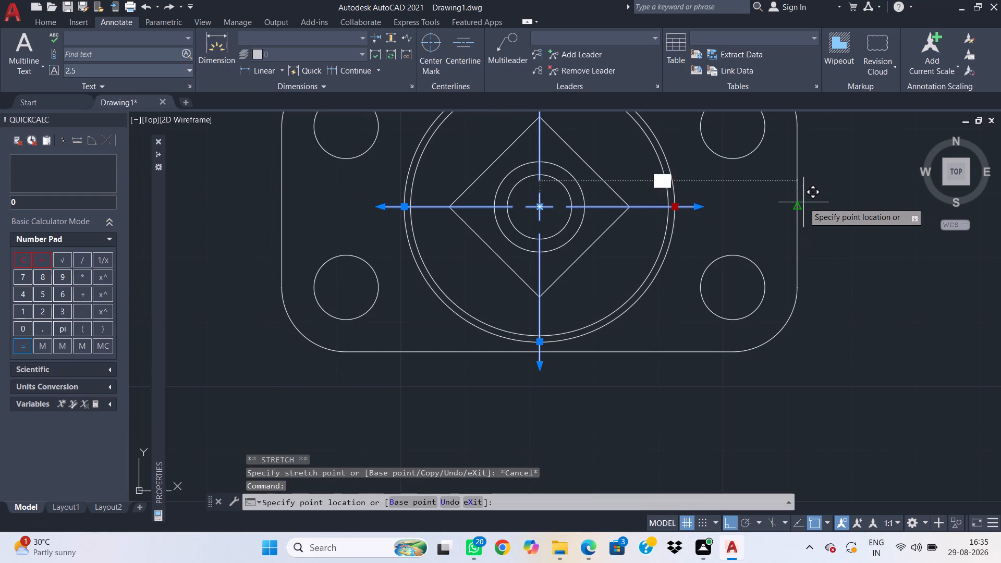
left_click(812, 207)
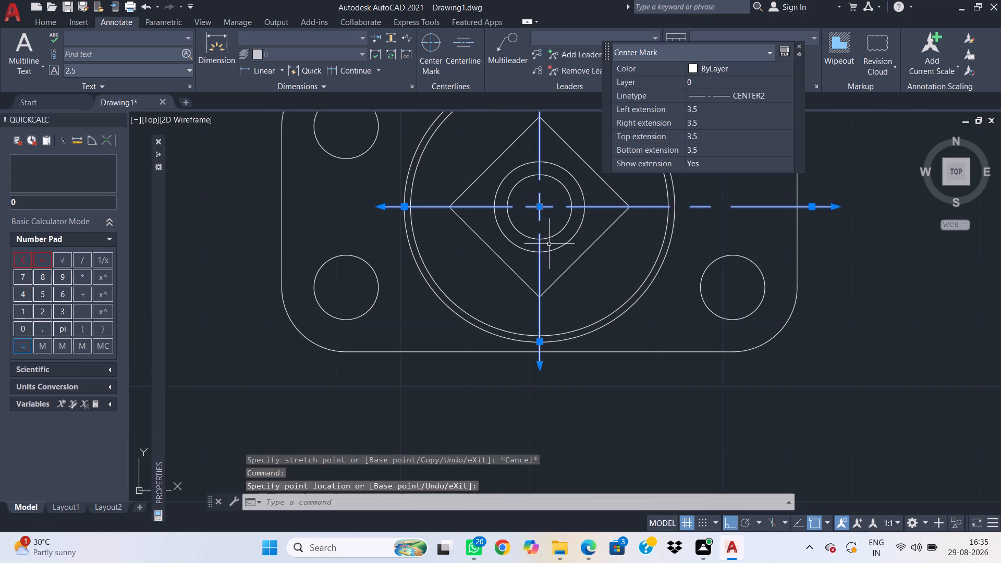
left_click(542, 342)
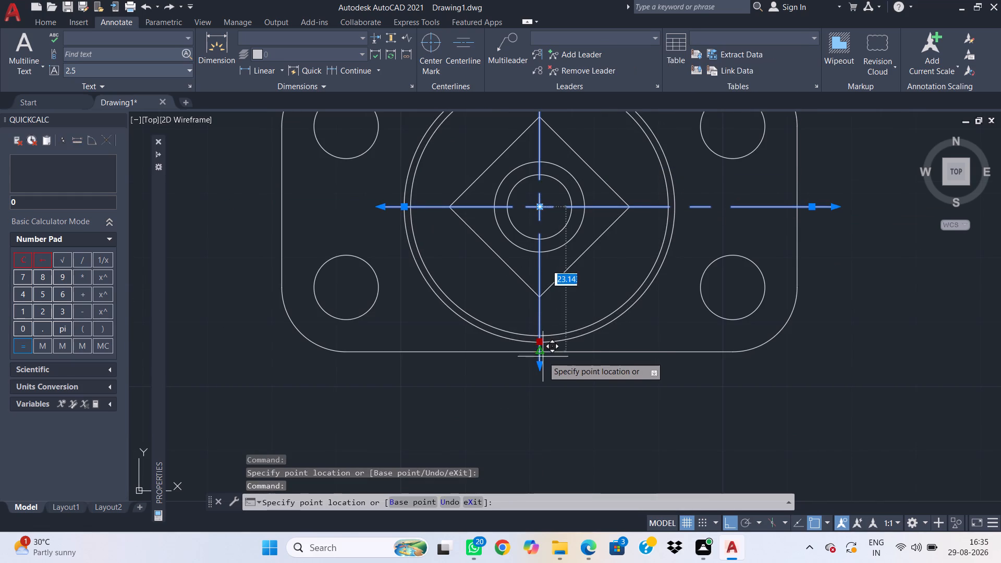
left_click(543, 361)
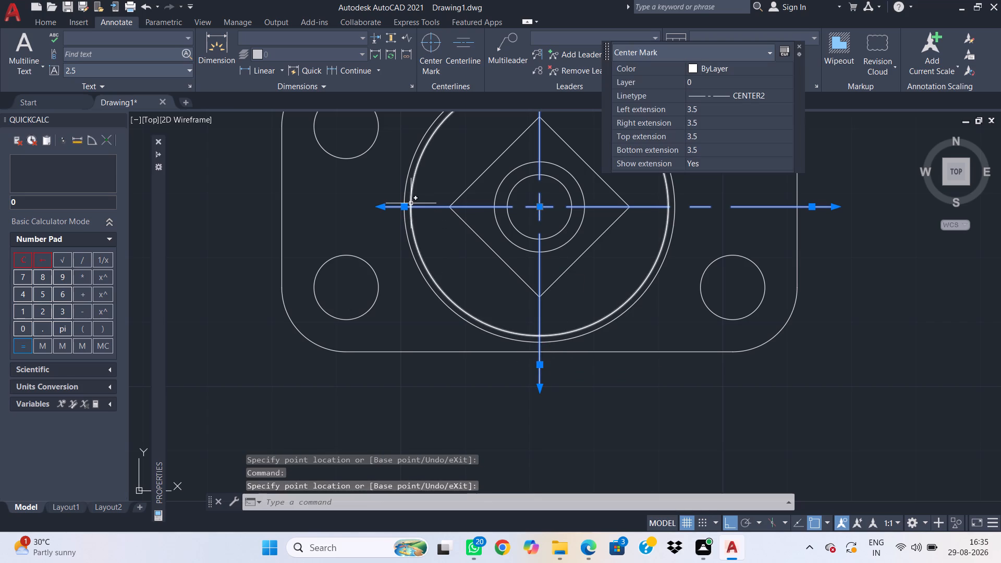
Stretch the left and upper arms of the center mark so they extend just beyond the plate's left and top edges.
left_click(406, 209)
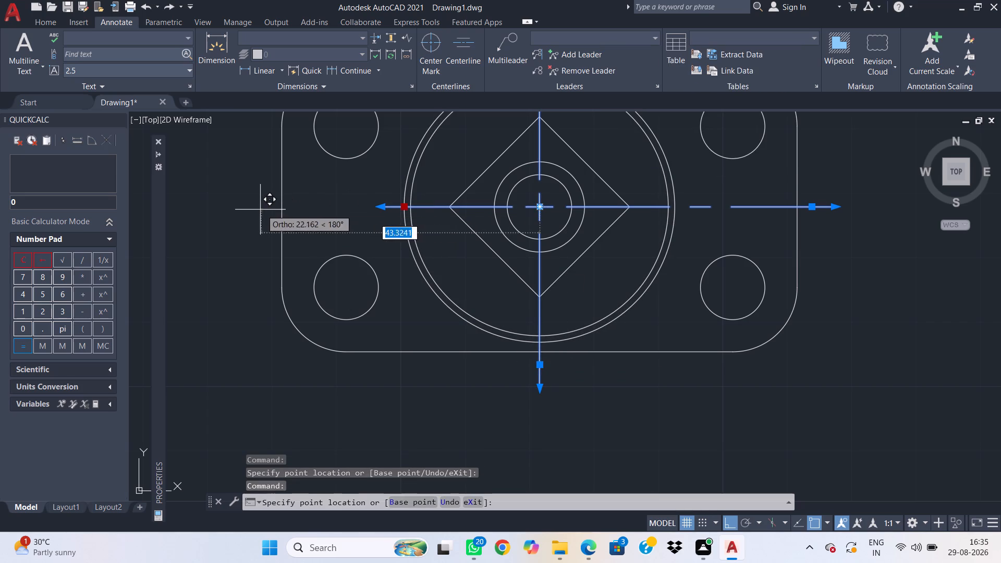
left_click(253, 207)
scroll(392, 201, "down", 2)
middle_click_drag(443, 182, 449, 203)
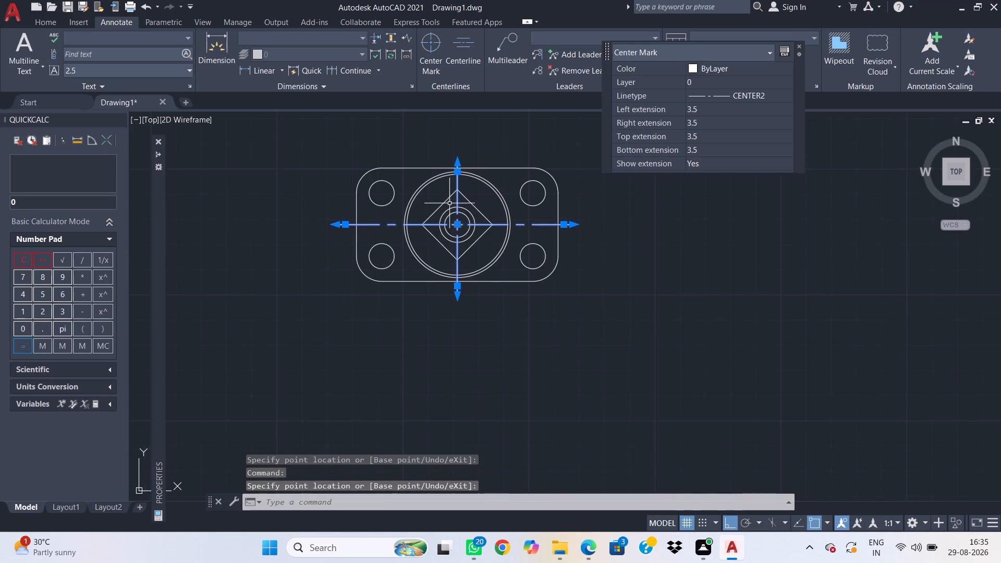
scroll(449, 203, "up", 2)
middle_click_drag(451, 164, 457, 195)
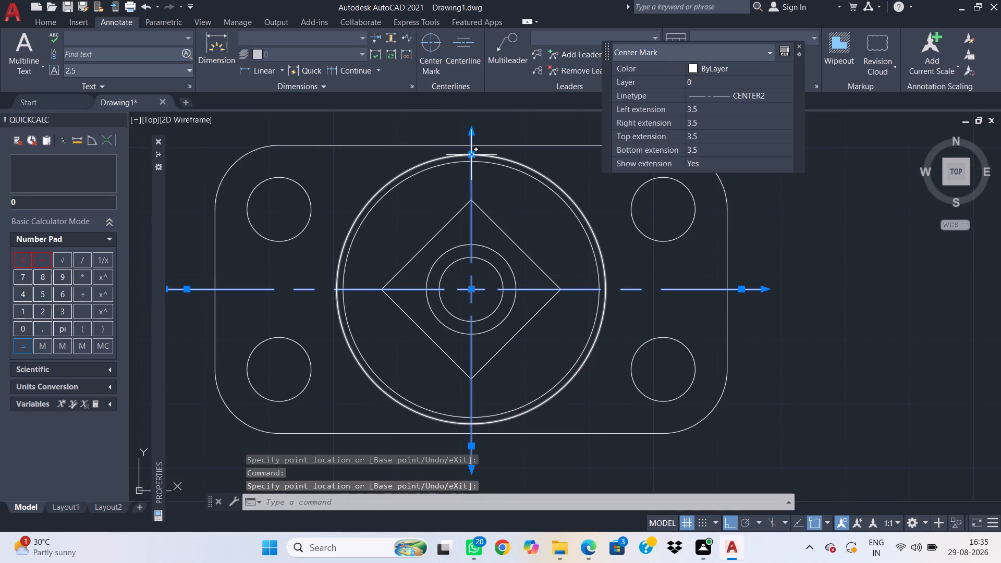
left_click(473, 154)
left_click(471, 134)
scroll(479, 148, "down", 3)
key("Escape")
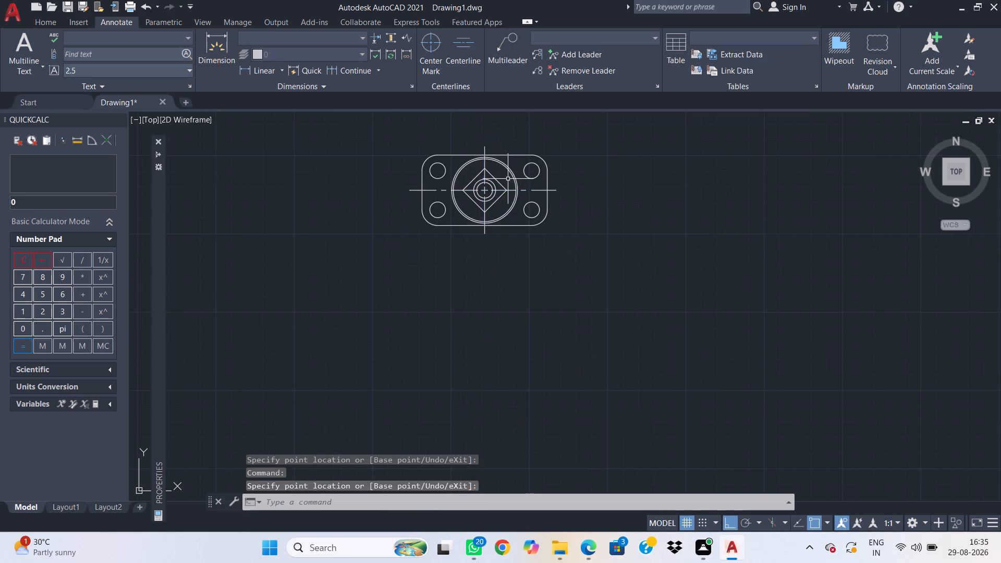
Draw a circle of diameter 8 mm concentric with the plate's lower-left corner circle.
scroll(513, 210, "up", 1)
scroll(425, 235, "up", 1)
middle_click_drag(448, 241, 448, 251)
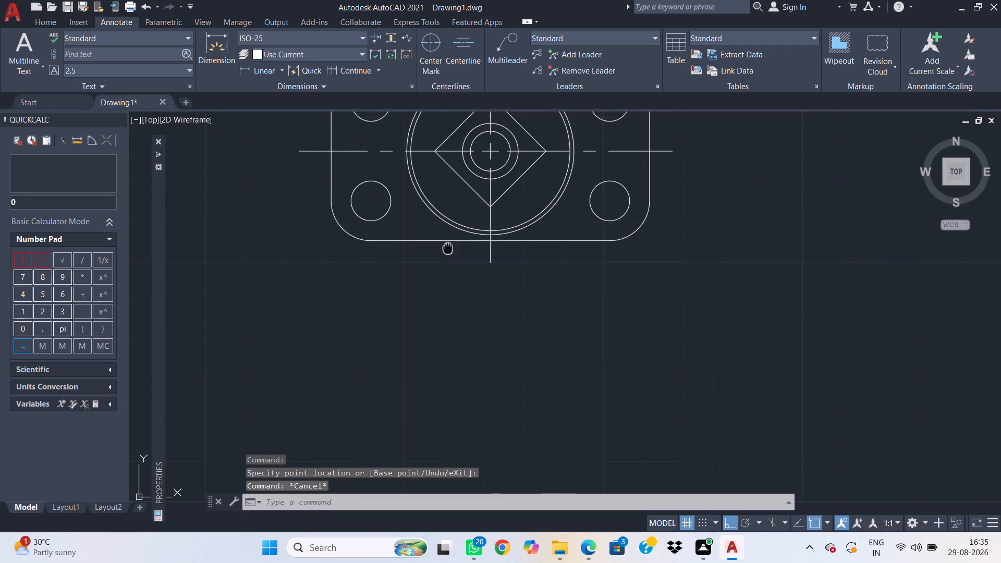
middle_click_drag(448, 251, 442, 262)
type("c")
key("space")
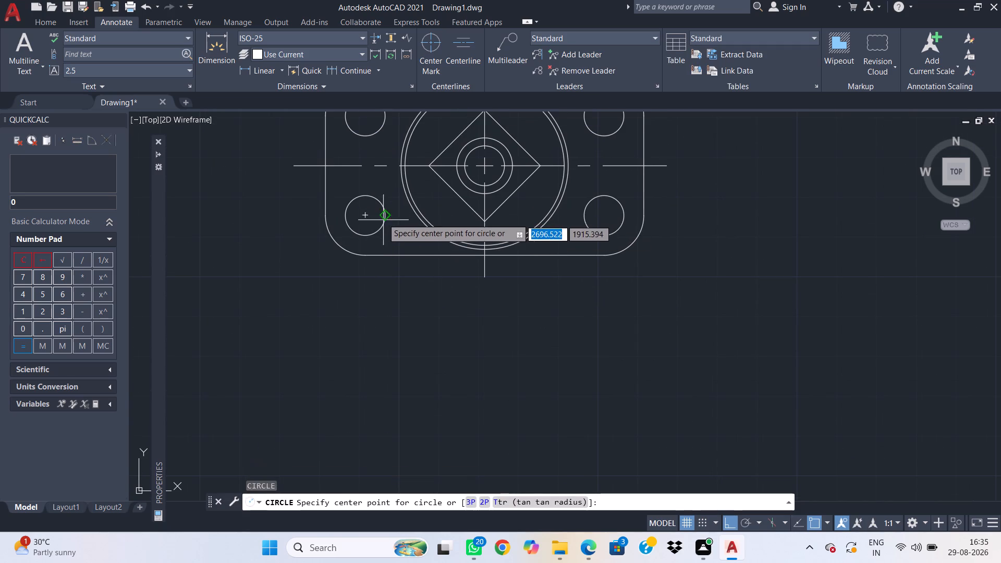
left_click(366, 217)
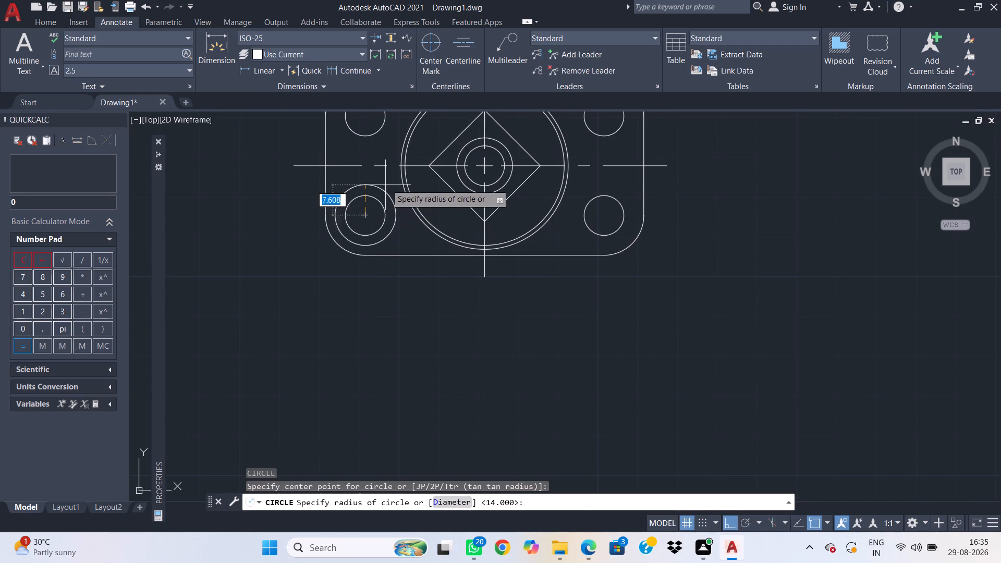
key("d")
key("space")
key("8")
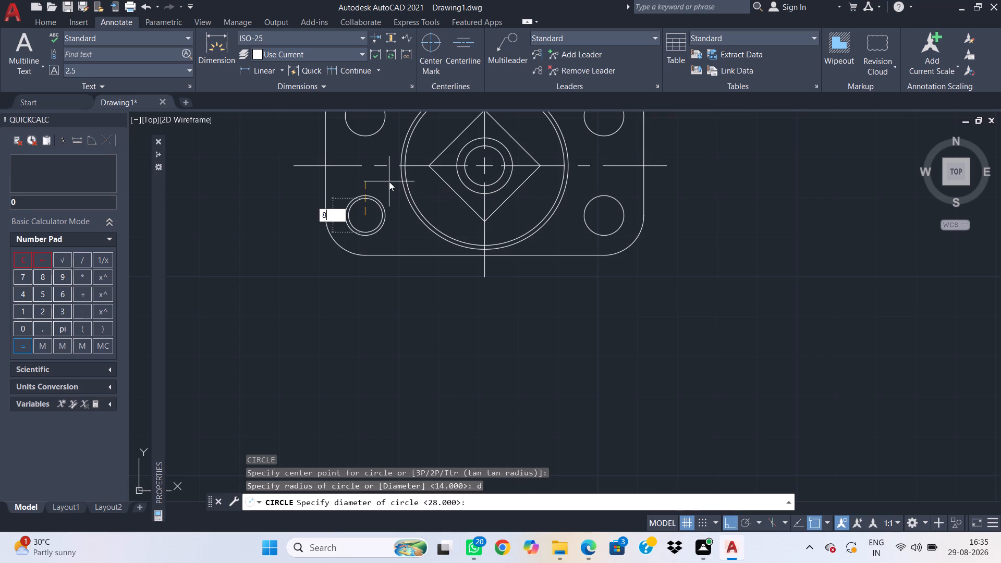
key("Return")
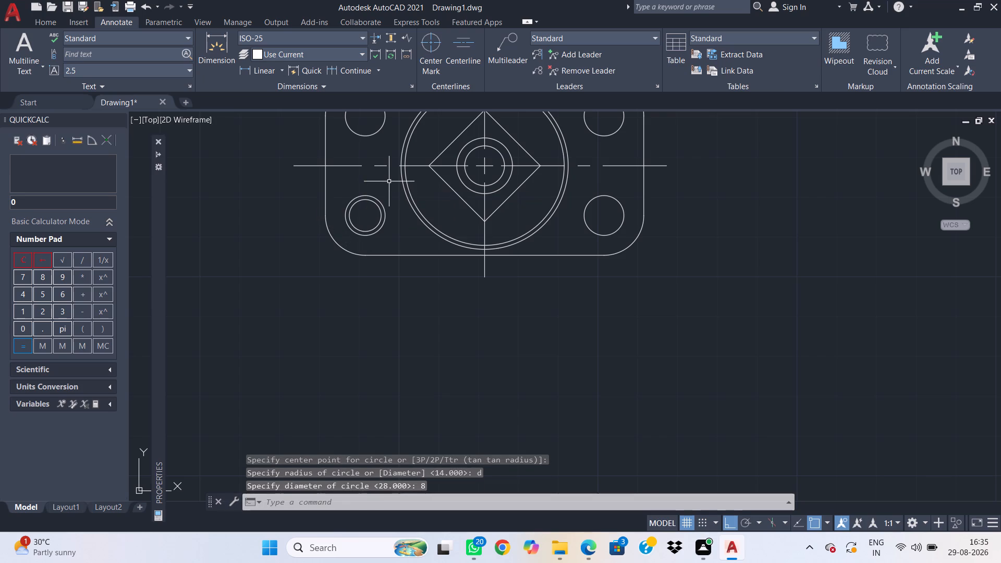
Mirror the 8 mm circle about a horizontal line through the midpoint of the plate's left edge, keeping the source circle.
left_click(382, 213)
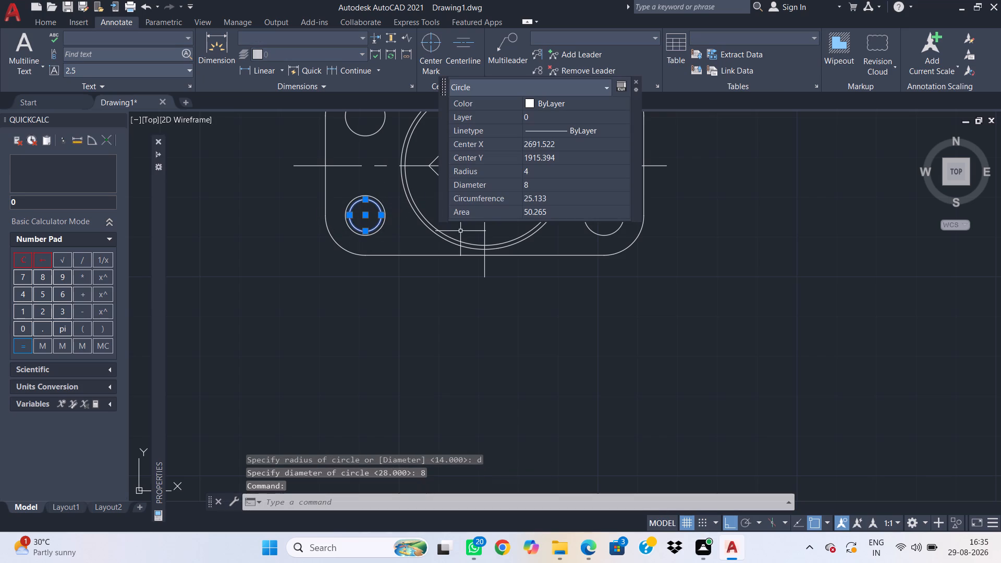
key("m")
type("i")
key("space")
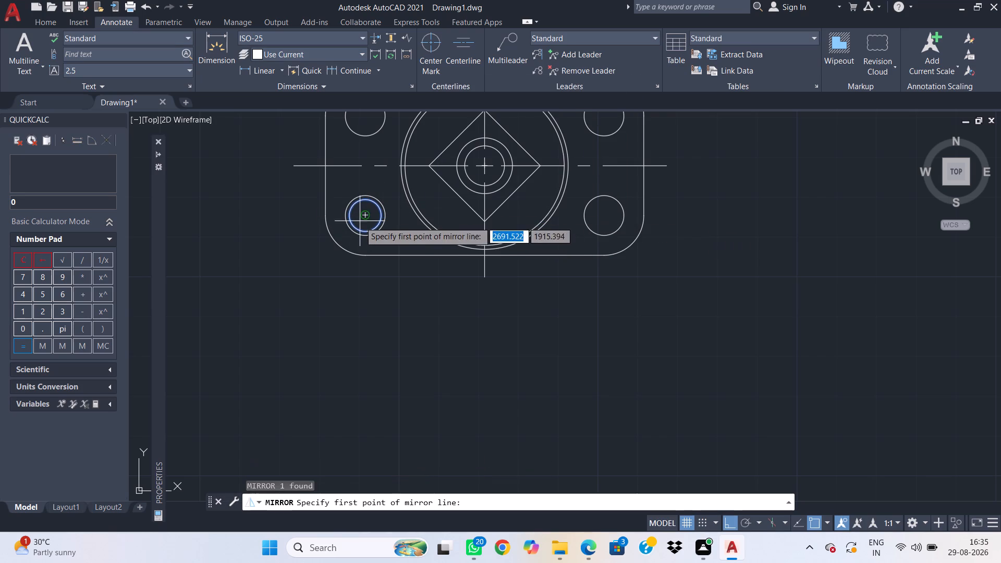
middle_click(384, 241)
middle_click_drag(396, 183, 401, 231)
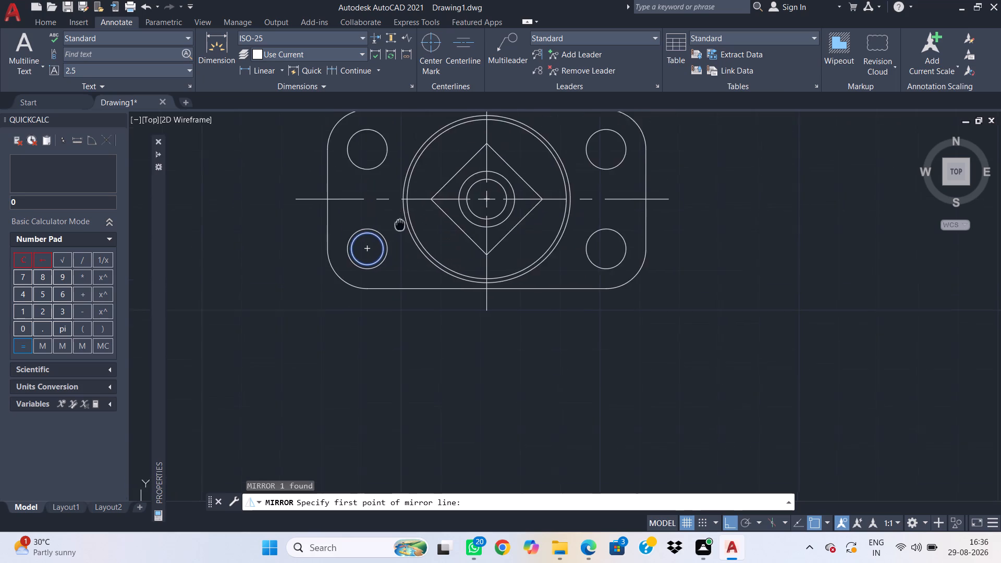
middle_click_drag(401, 231, 401, 234)
scroll(401, 234, "up", 1)
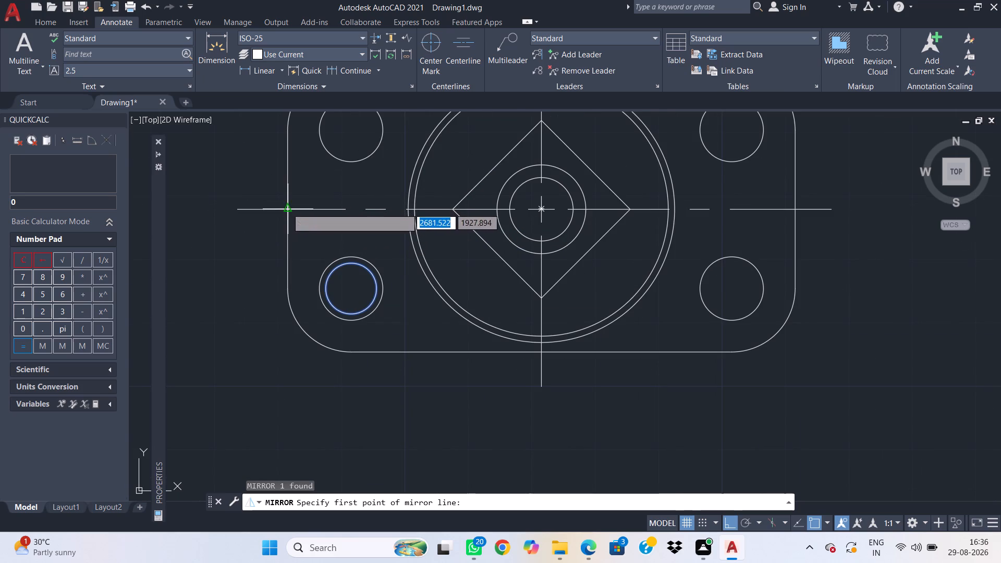
left_click(288, 208)
left_click(389, 149)
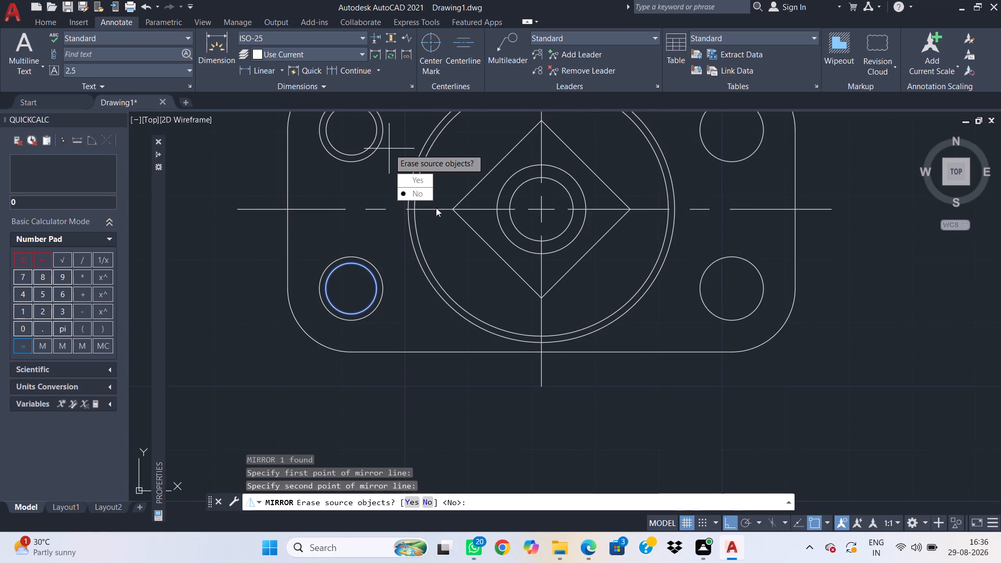
left_click_drag(429, 189, 389, 149)
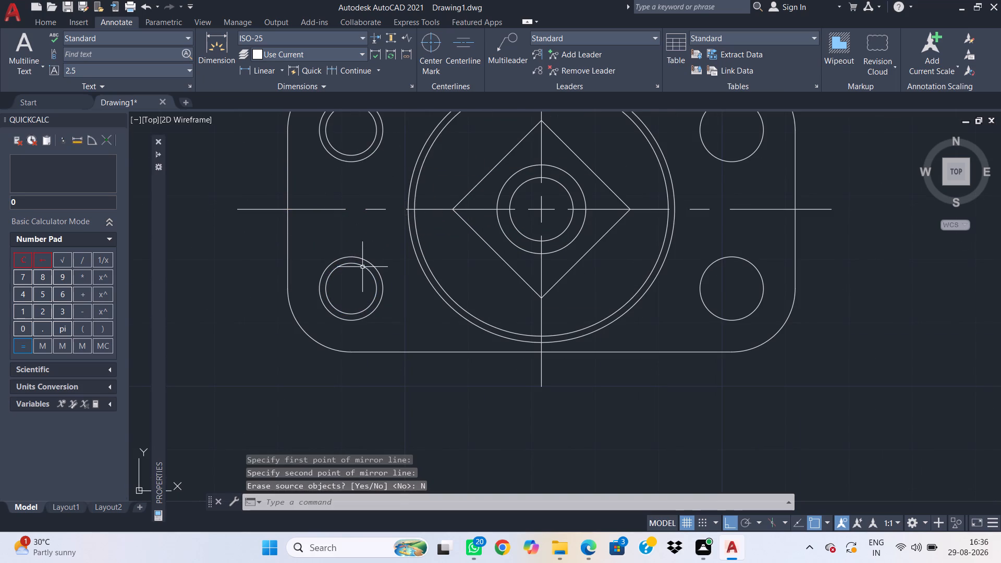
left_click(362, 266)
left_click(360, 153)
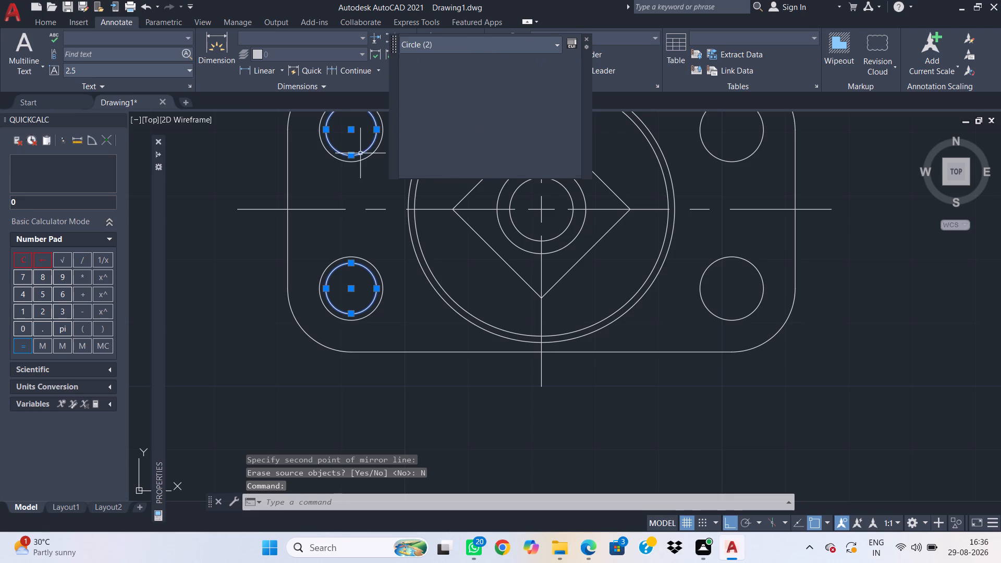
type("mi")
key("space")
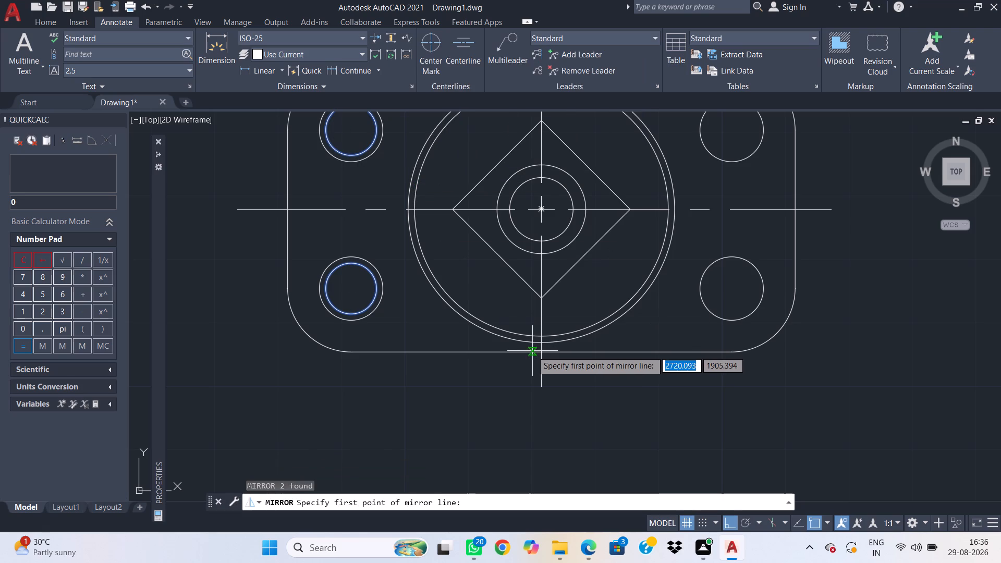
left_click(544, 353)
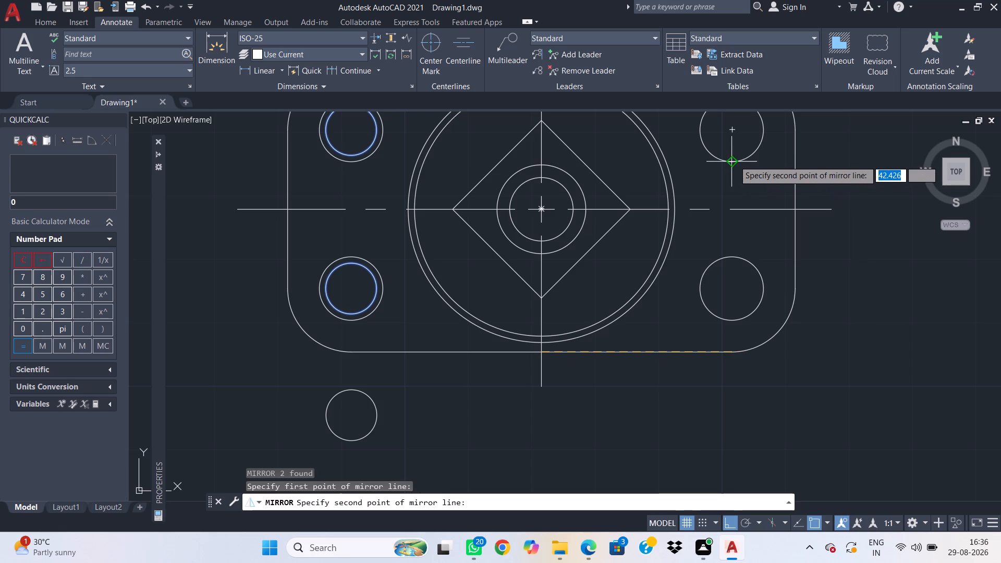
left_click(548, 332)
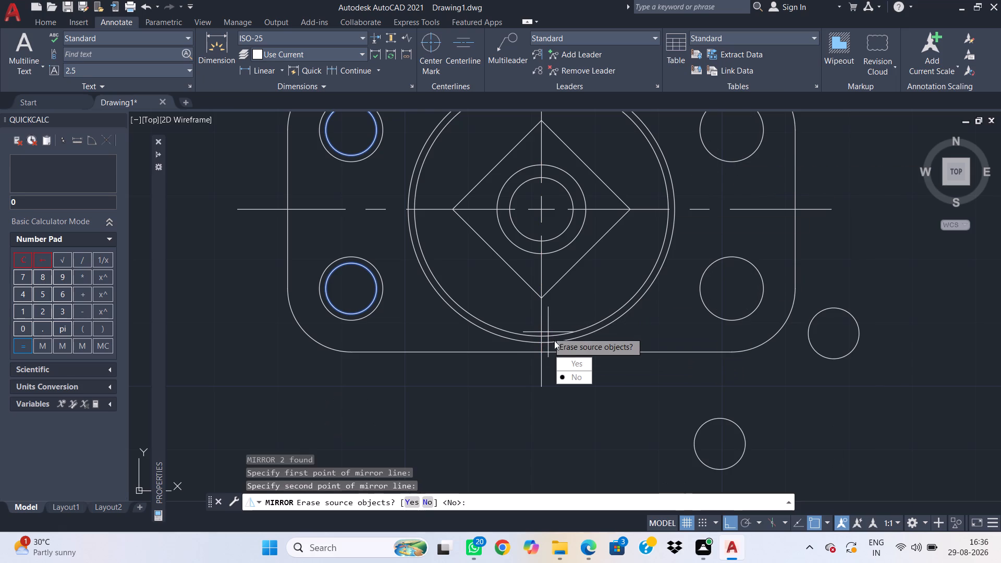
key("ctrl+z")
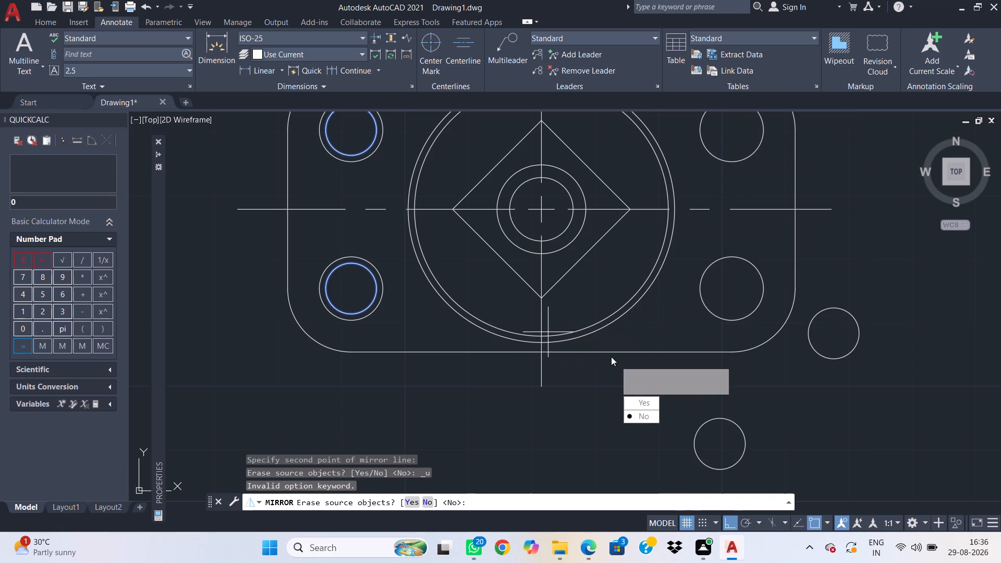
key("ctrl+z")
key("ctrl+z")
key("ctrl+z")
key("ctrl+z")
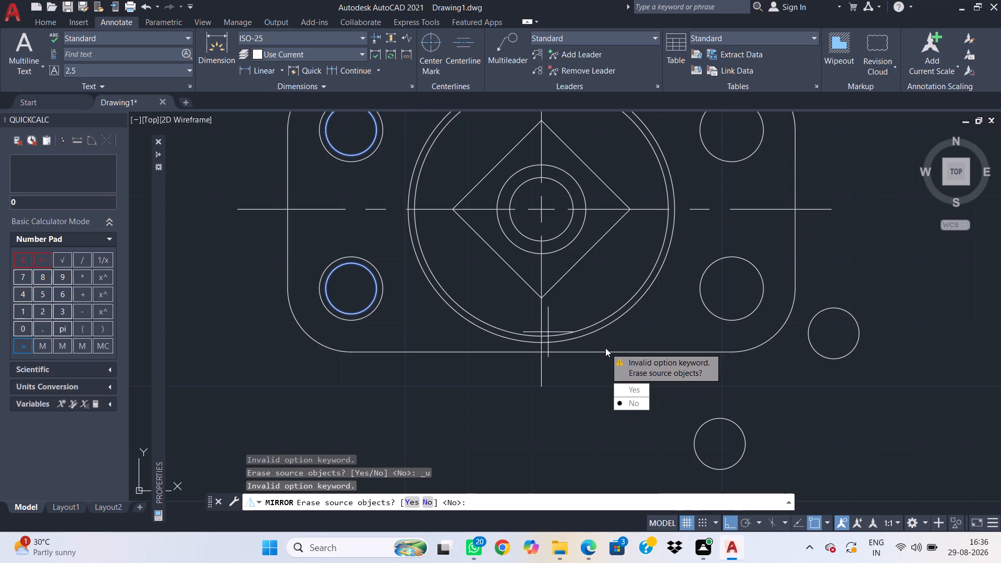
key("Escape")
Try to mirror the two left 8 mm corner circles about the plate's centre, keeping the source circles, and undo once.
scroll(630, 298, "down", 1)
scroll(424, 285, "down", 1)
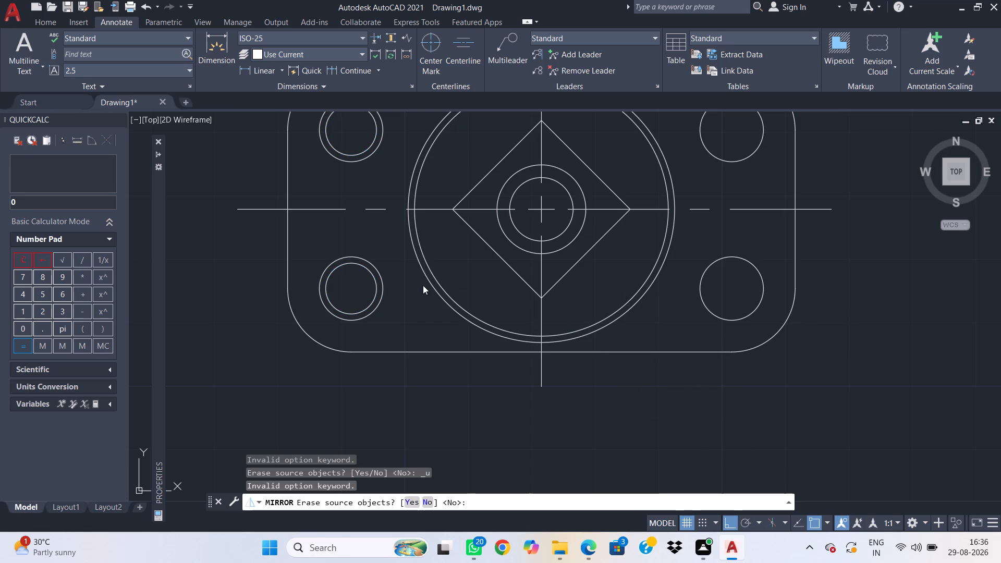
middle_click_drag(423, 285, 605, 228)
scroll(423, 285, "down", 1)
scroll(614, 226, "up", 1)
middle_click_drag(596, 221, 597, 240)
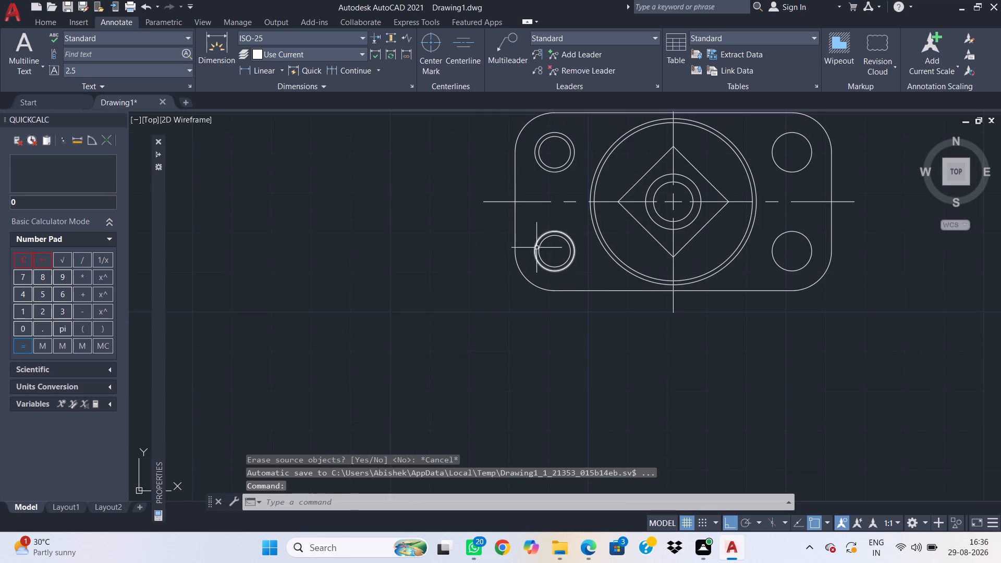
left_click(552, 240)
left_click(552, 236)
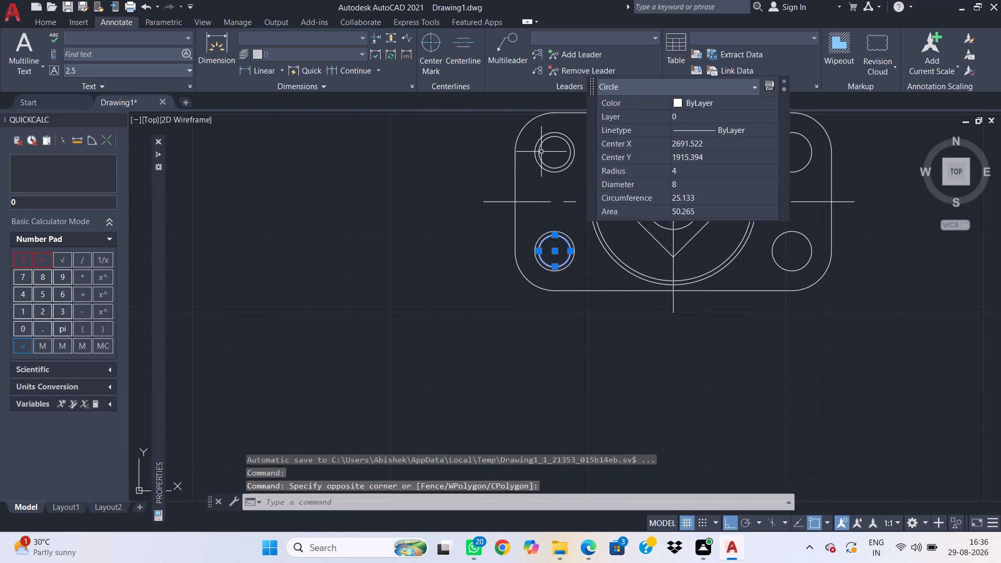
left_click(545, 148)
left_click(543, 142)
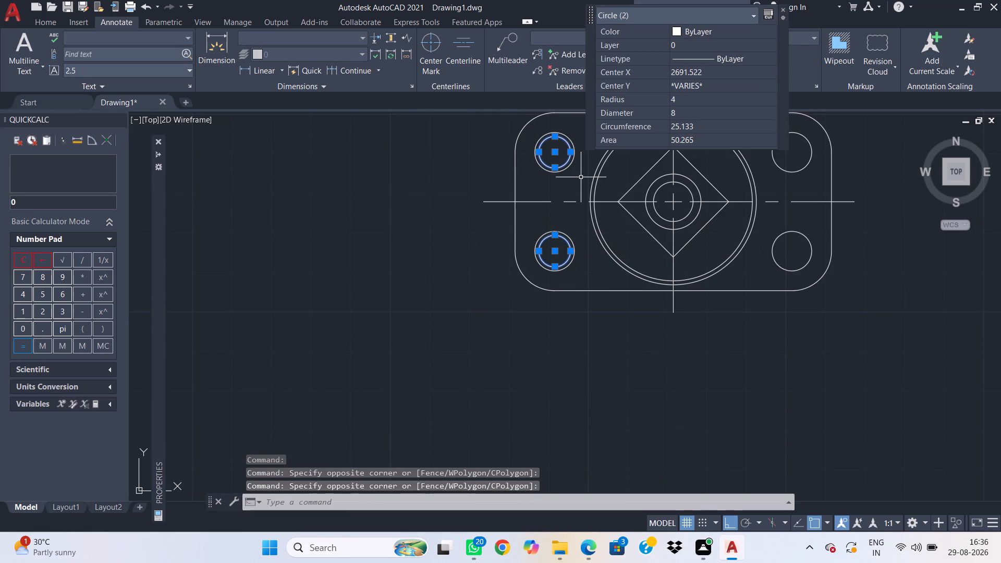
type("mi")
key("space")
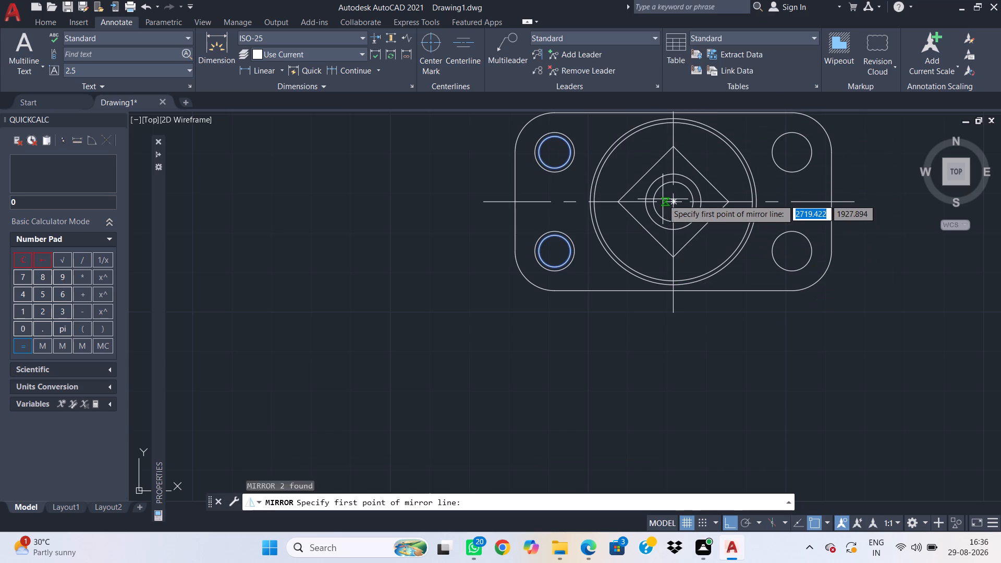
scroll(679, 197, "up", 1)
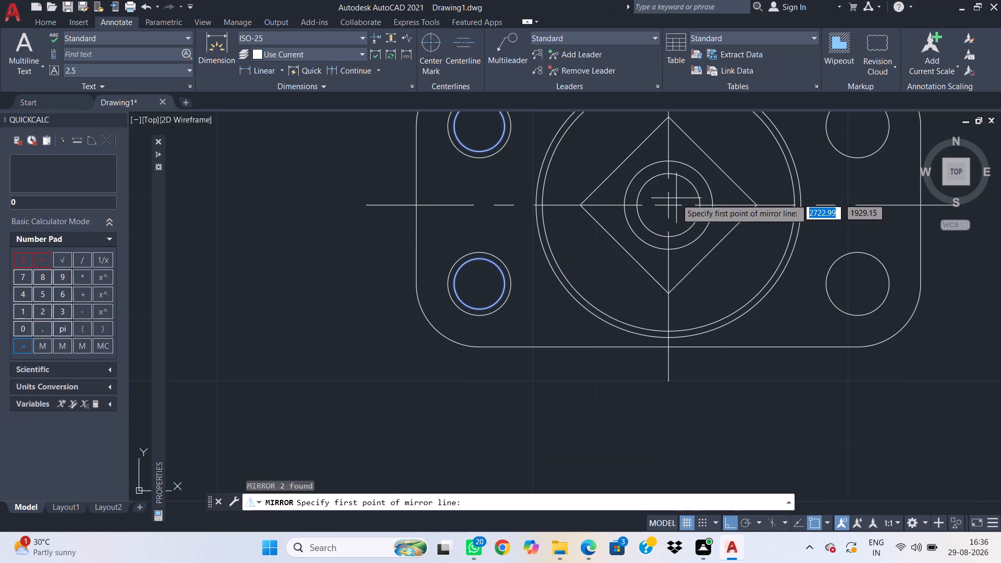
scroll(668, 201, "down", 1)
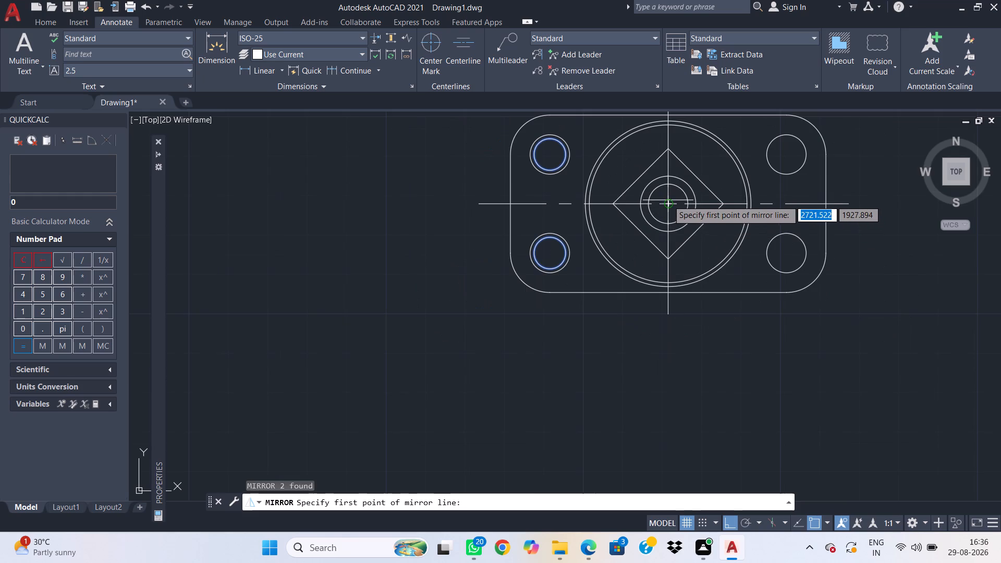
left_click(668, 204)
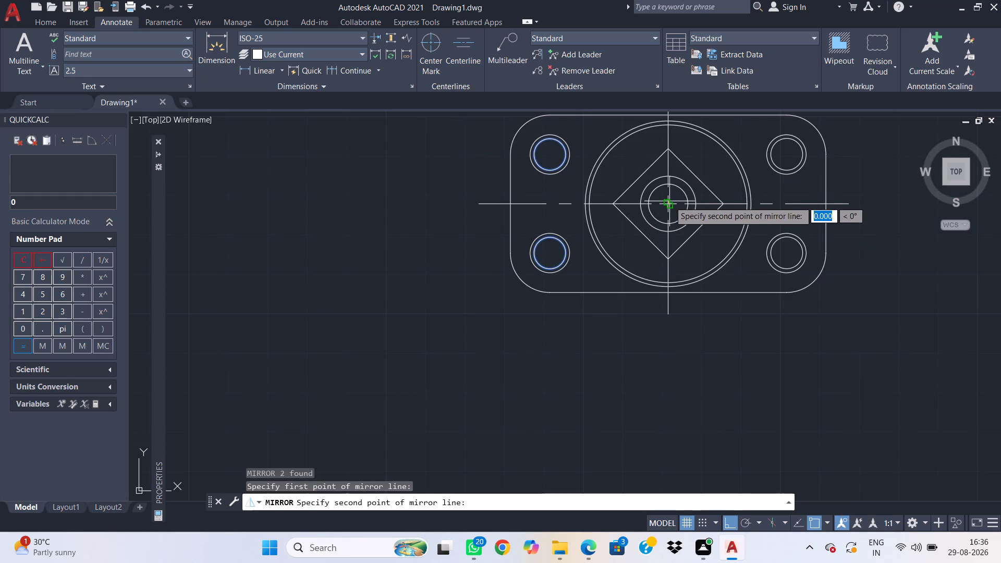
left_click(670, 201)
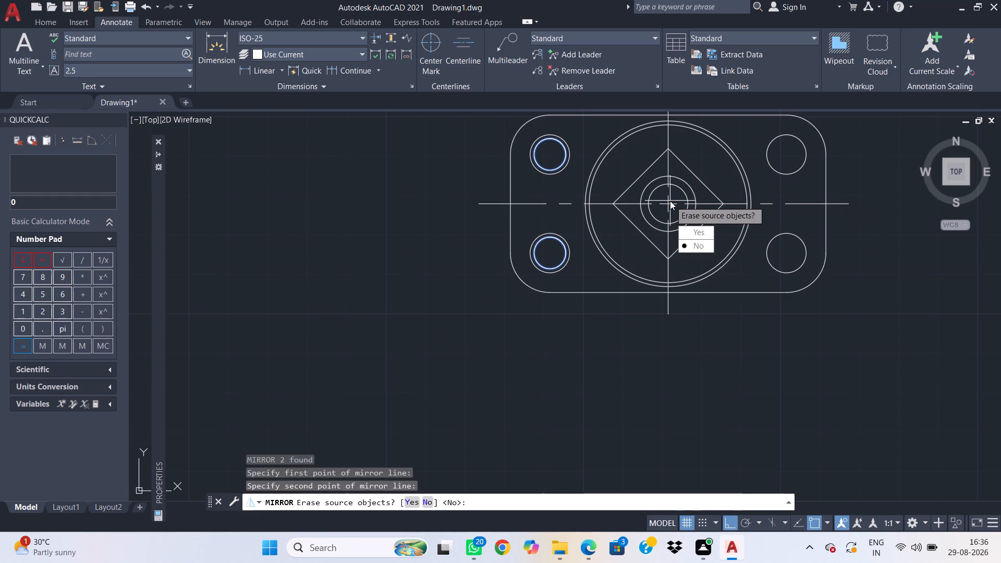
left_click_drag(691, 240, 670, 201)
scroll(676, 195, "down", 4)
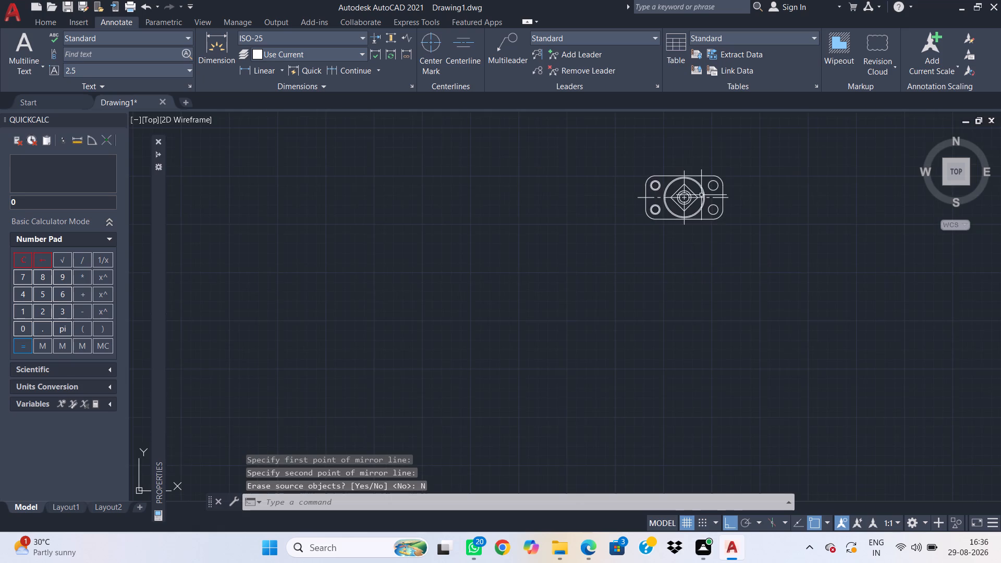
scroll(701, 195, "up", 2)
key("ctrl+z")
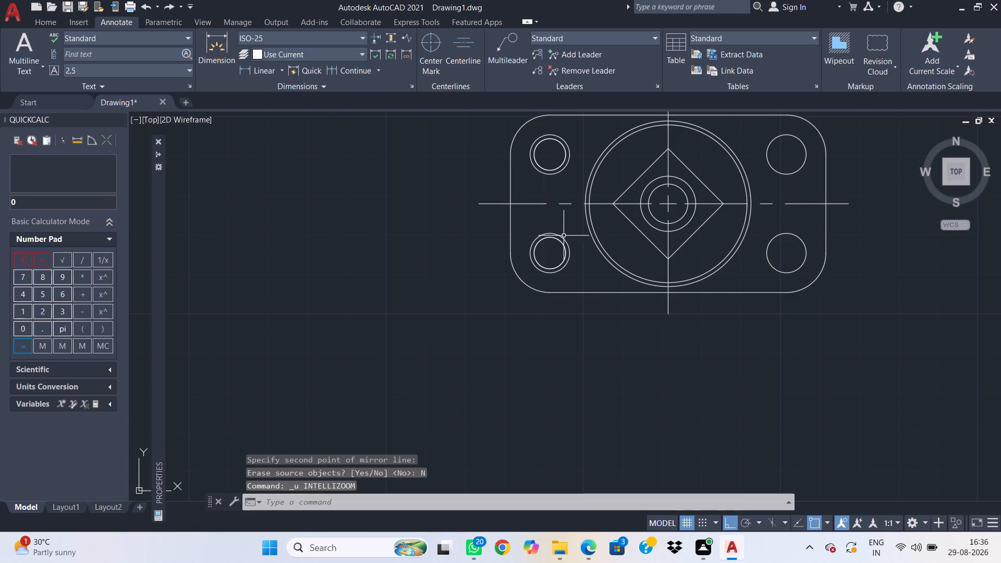
Draw a circle of diameter 8 mm concentric with the plate's lower-right corner circle.
key("c")
key("space")
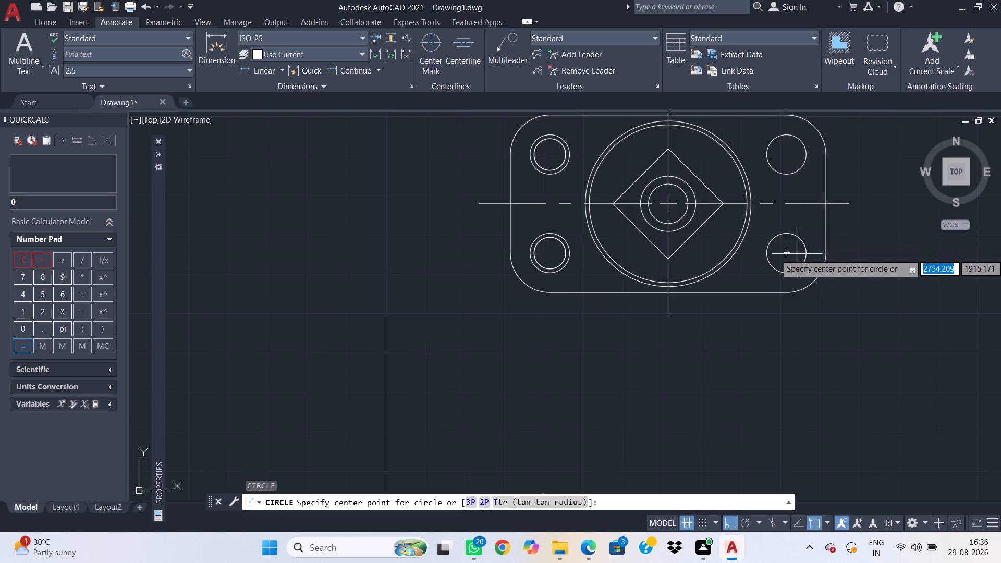
left_click(786, 252)
type("d")
key("space")
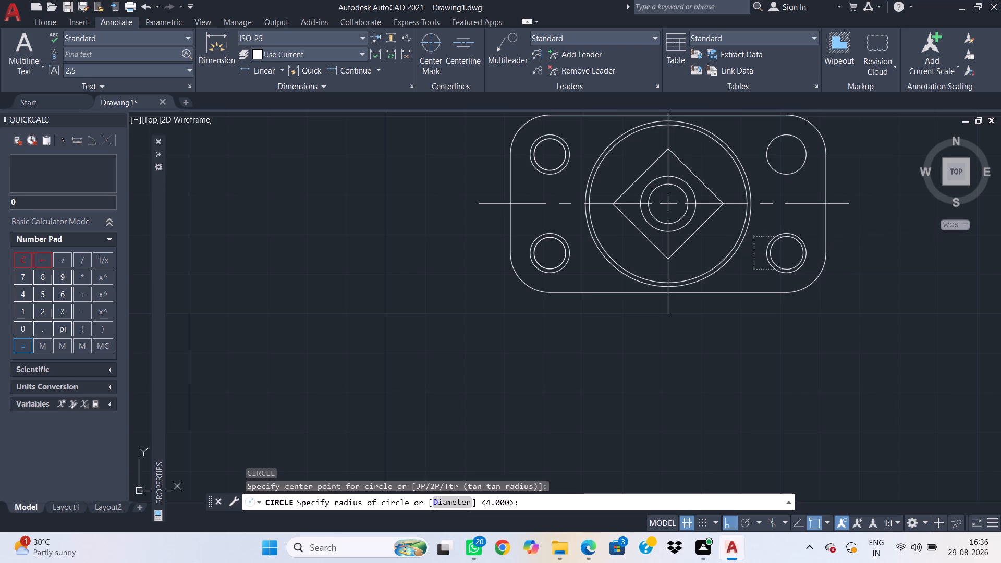
key("8")
key("Return")
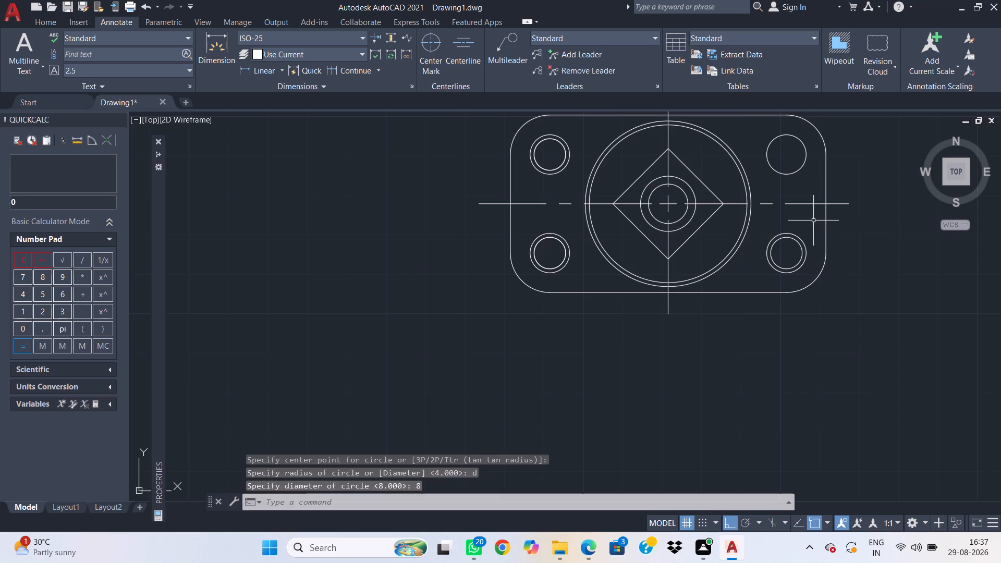
Draw a circle of diameter 8 mm concentric with the plate's upper-right corner circle.
type("c")
key("space")
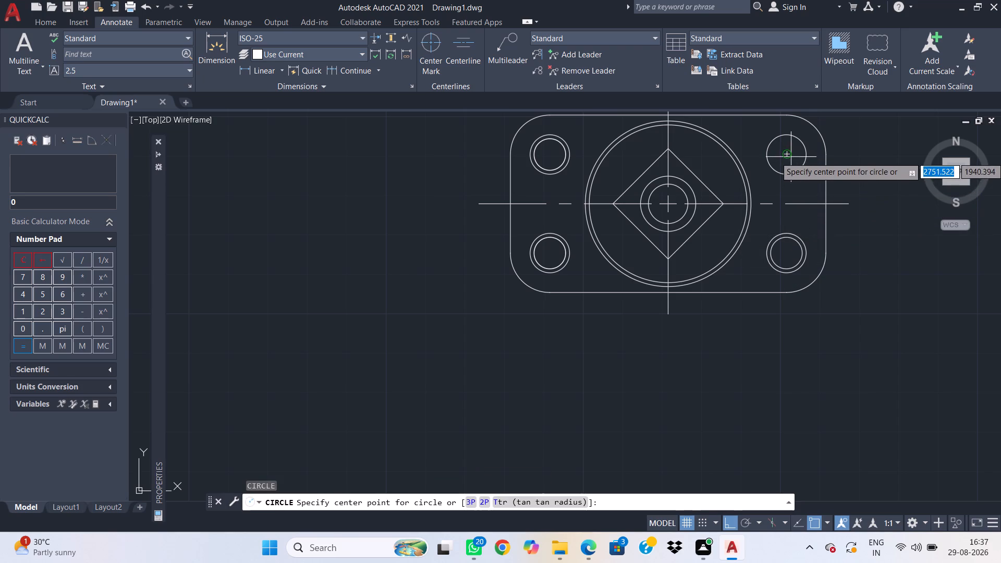
left_click(790, 157)
type("d")
key("space")
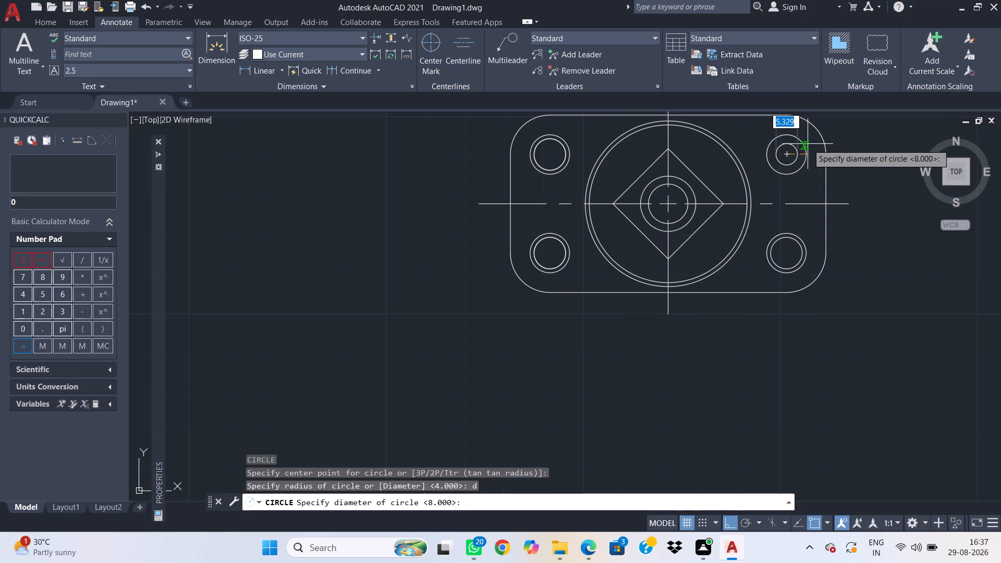
key("8")
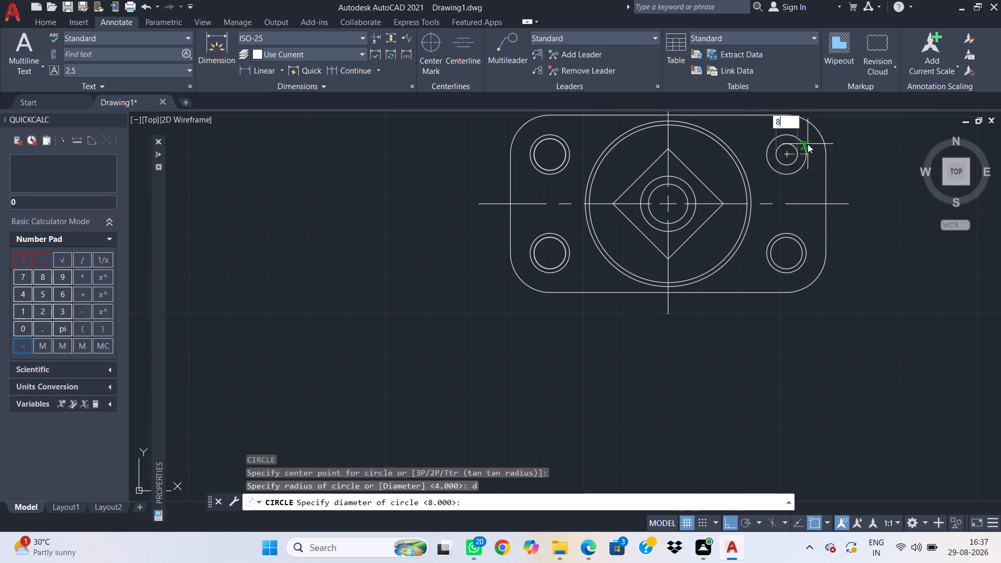
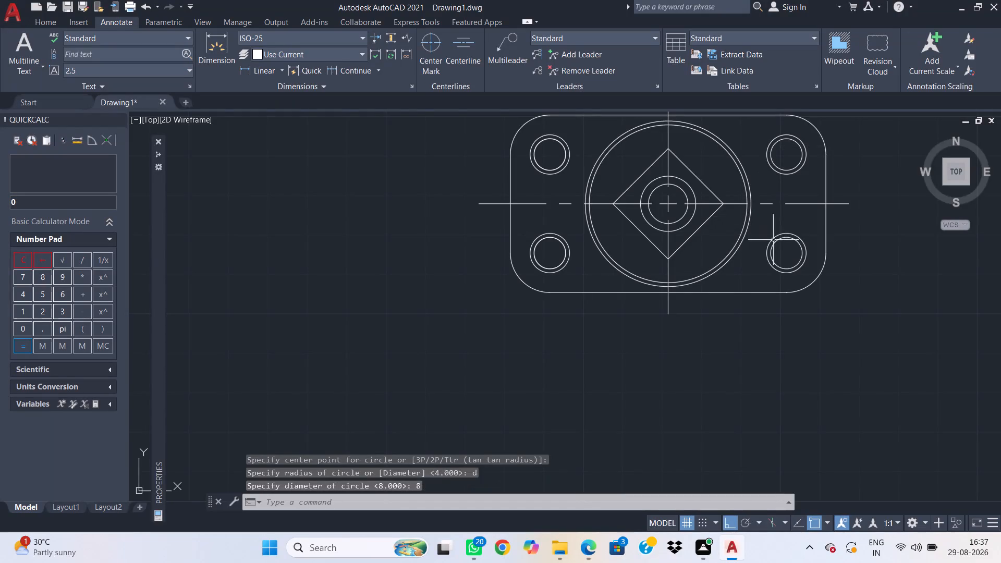
Dimension the horizontal centre distance between the two lower corner circles, placing the dimension line below the plate.
middle_click_drag(783, 259, 779, 236)
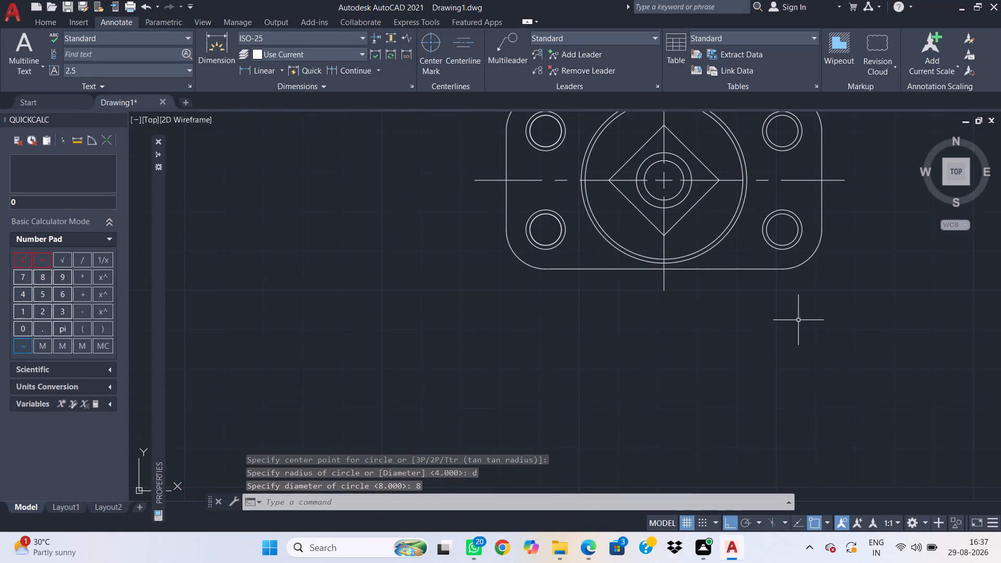
type("dim")
key("space")
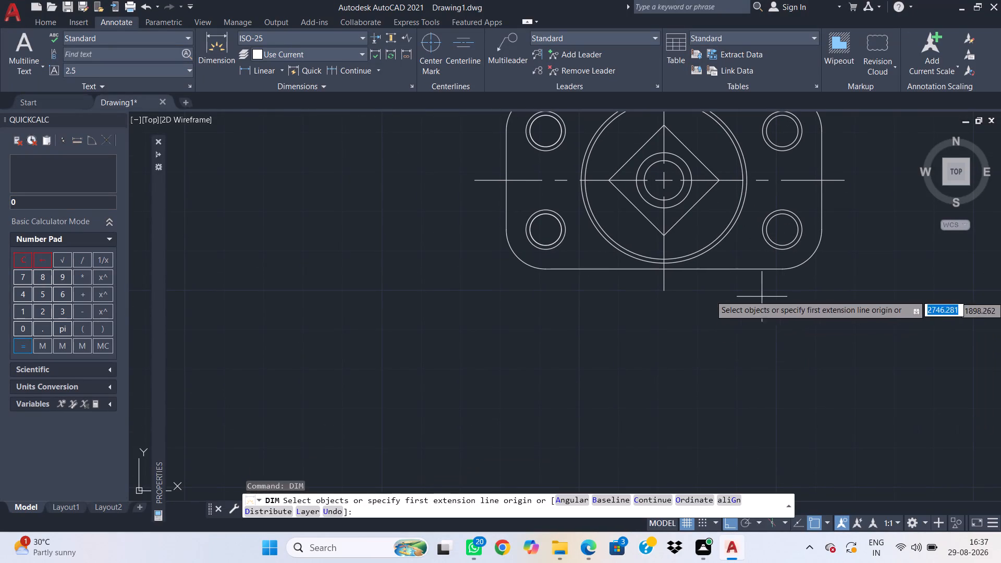
left_click(545, 230)
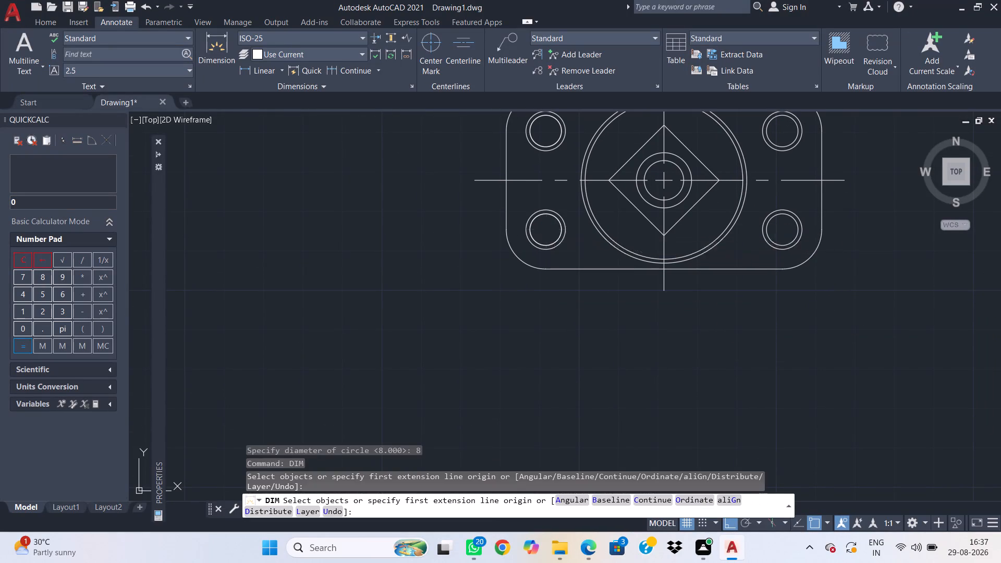
left_click(782, 230)
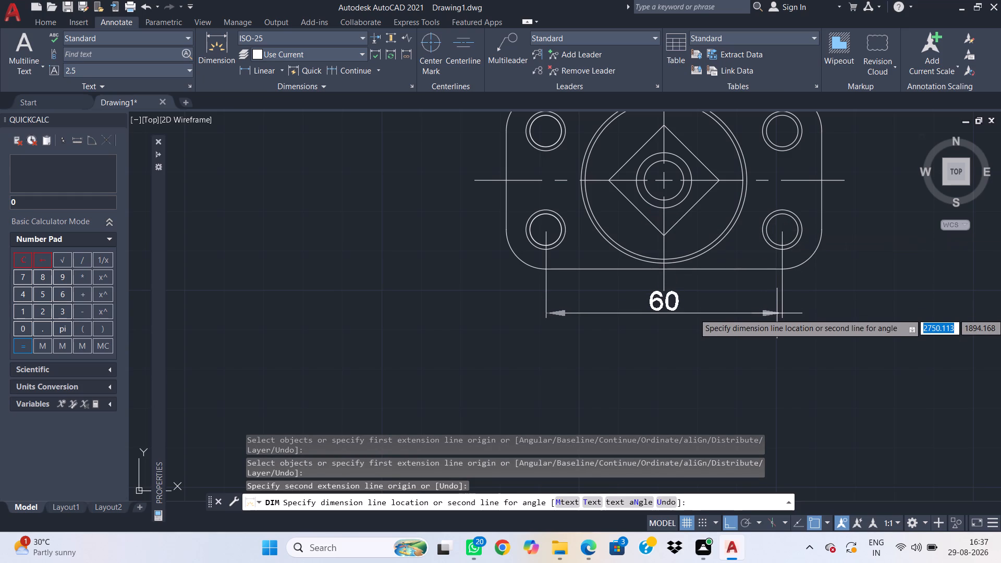
left_click(777, 317)
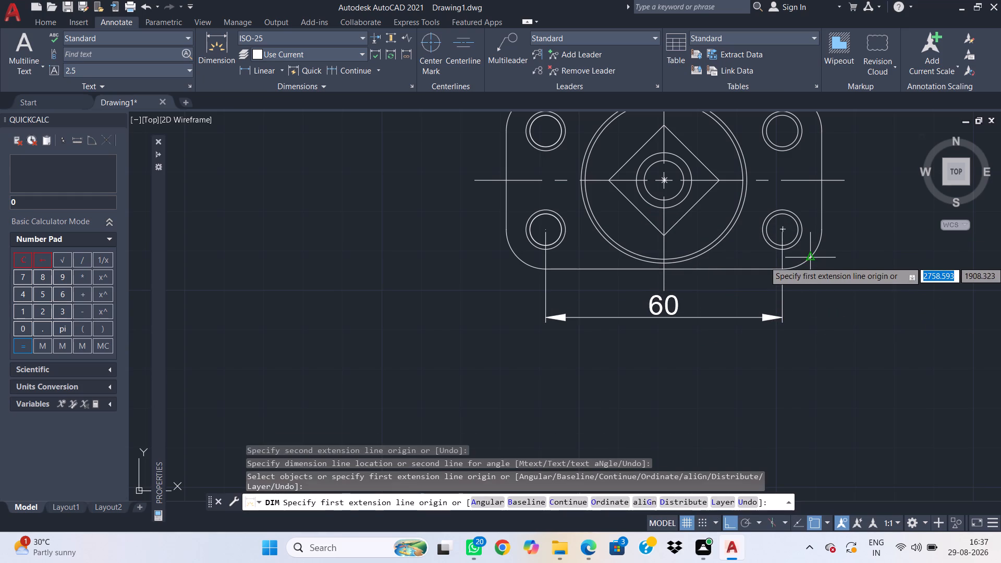
Dimension the plate's overall width between its left and right edges, placing the dimension line below the circle-spacing dimension.
left_click(811, 261)
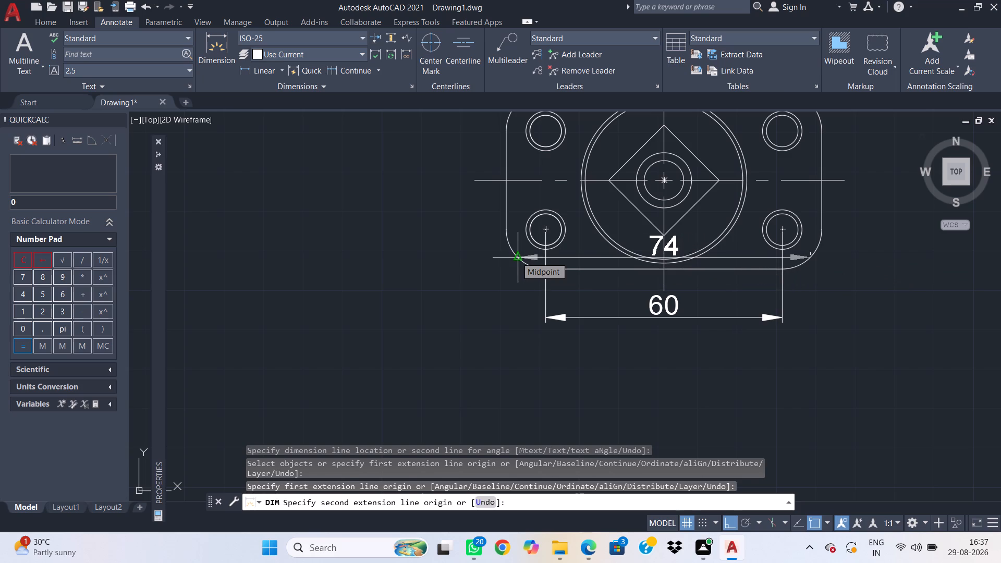
key("Escape")
key("space")
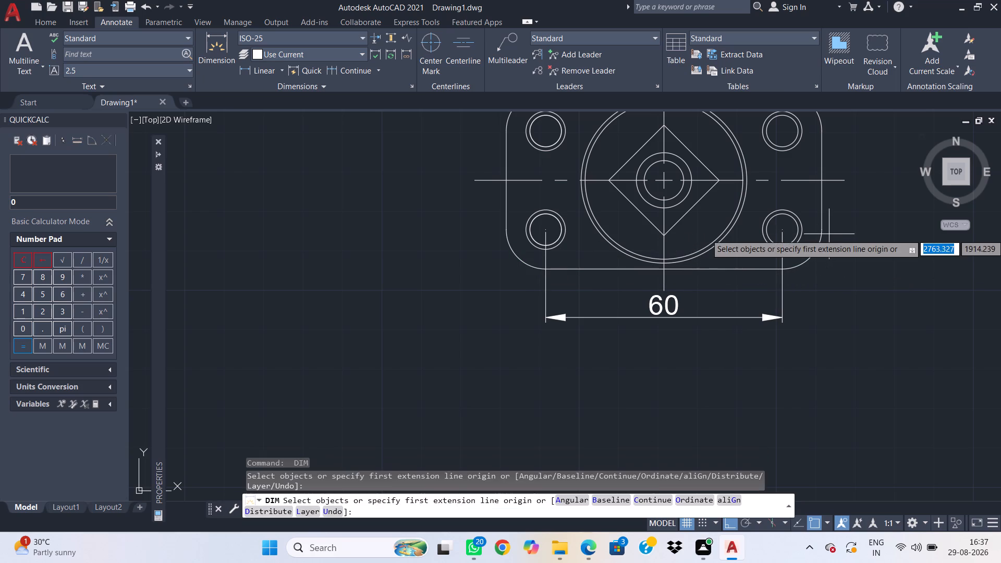
left_click(821, 231)
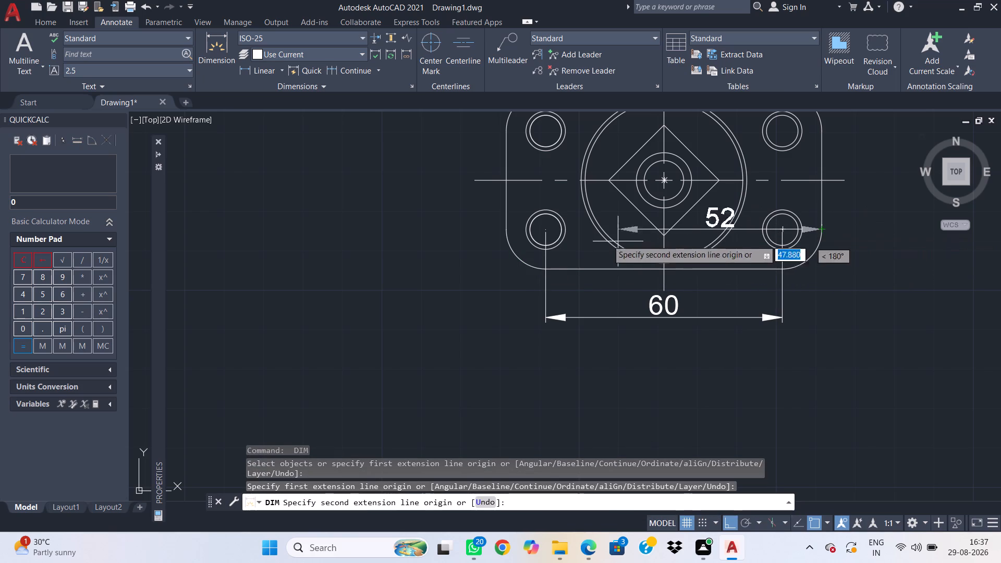
left_click(507, 232)
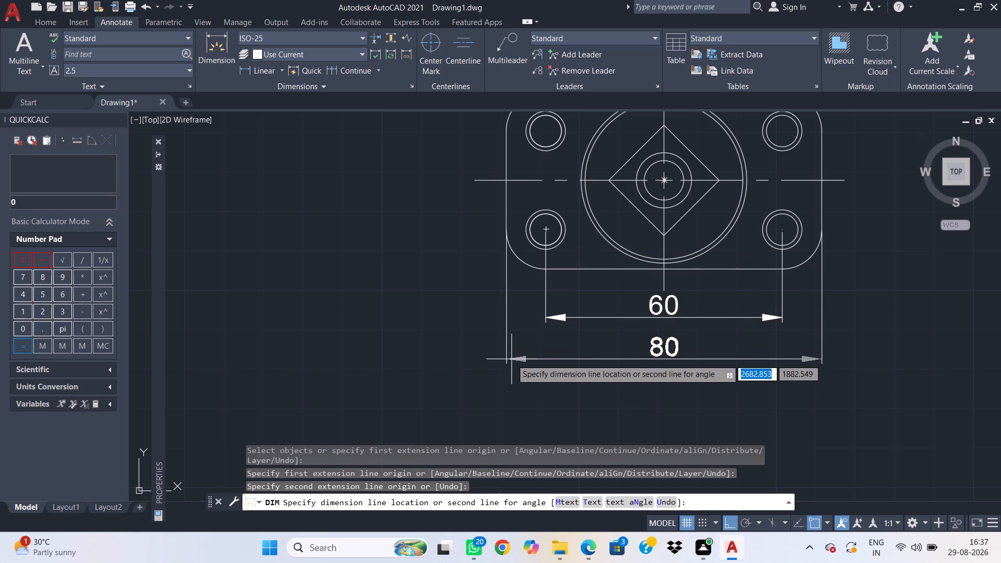
left_click(511, 357)
Dimension the plate's overall height between its bottom and top edges, placing the dimension line to the plate's right.
scroll(631, 331, "down", 1)
middle_click_drag(810, 314, 779, 304)
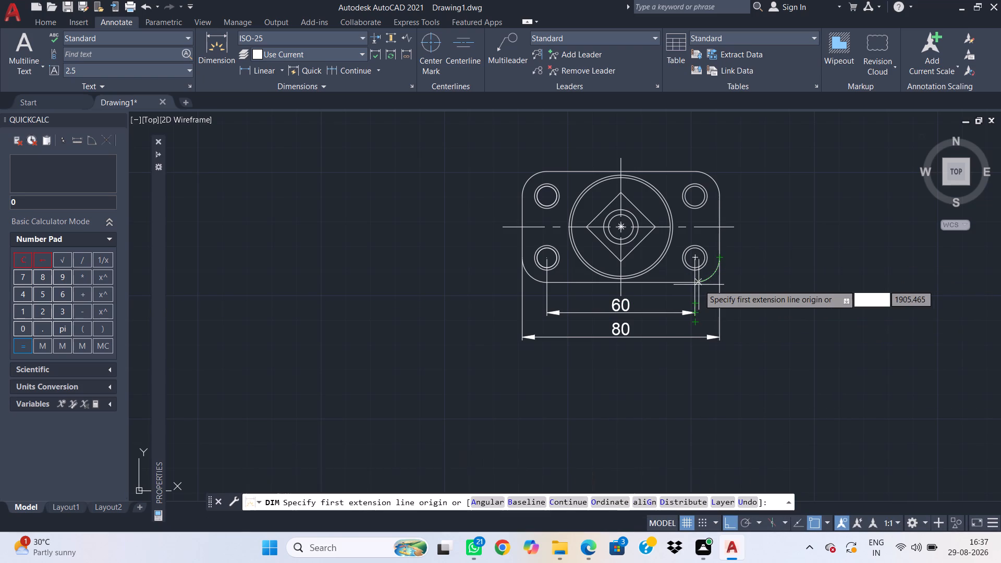
left_click(700, 283)
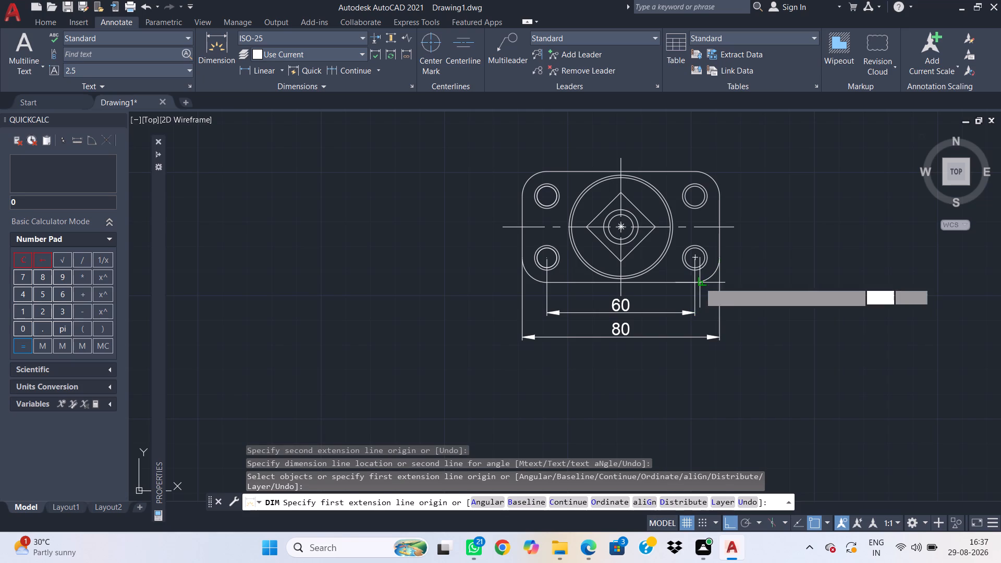
left_click(696, 170)
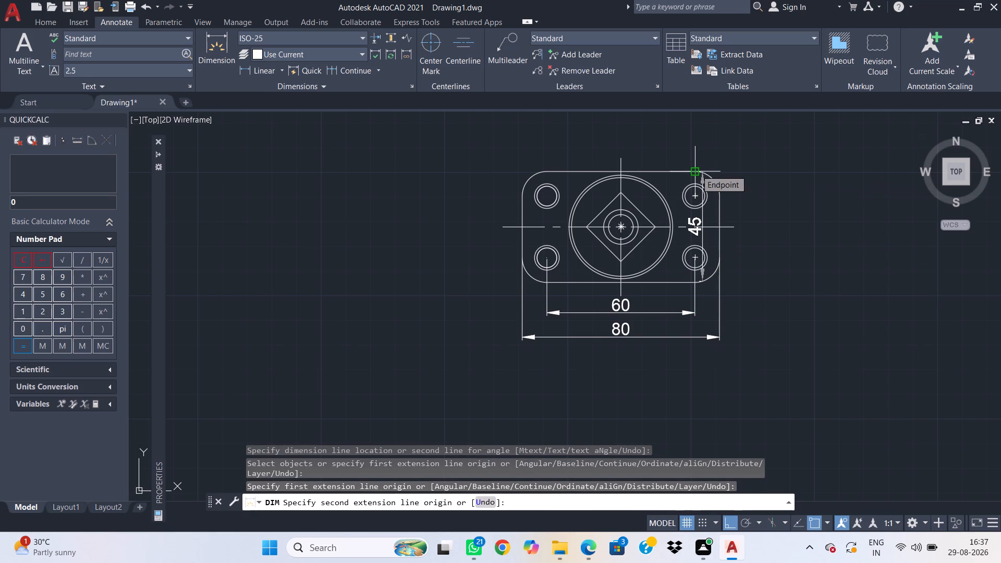
left_click(795, 194)
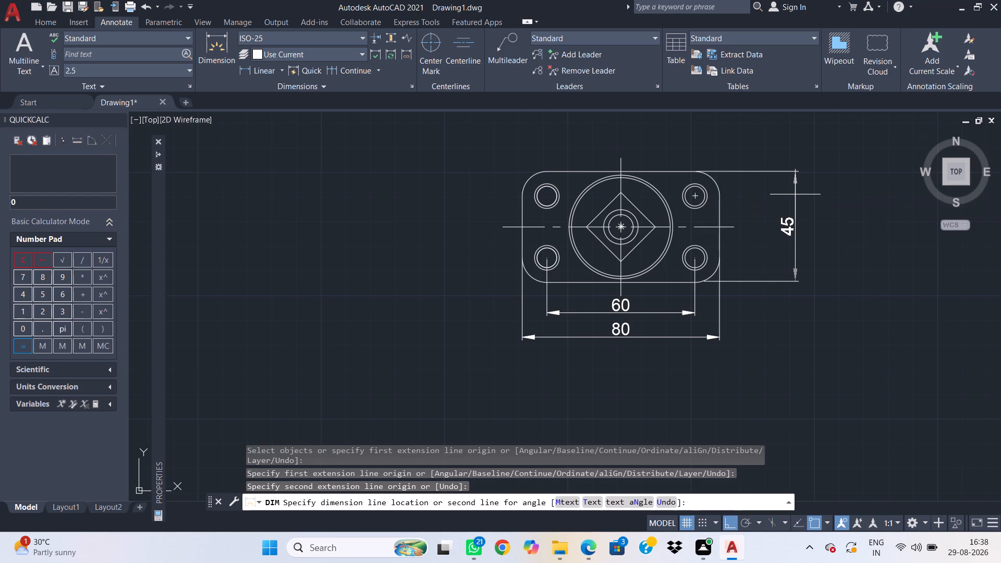
Add a radius dimension to the plate's lower-right rounded corner, with its text outside the plate.
middle_click_drag(722, 336, 738, 330)
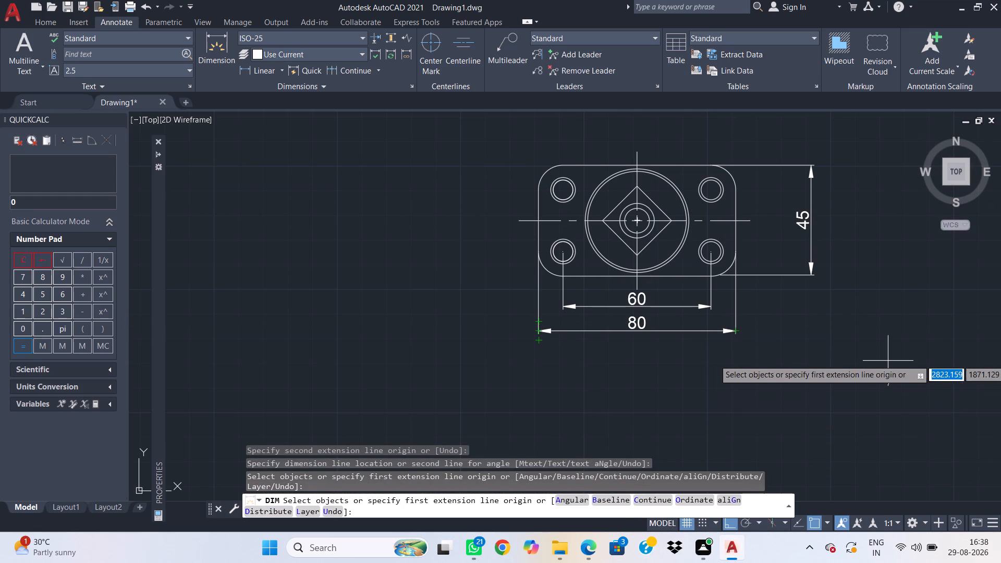
scroll(797, 337, "down", 1)
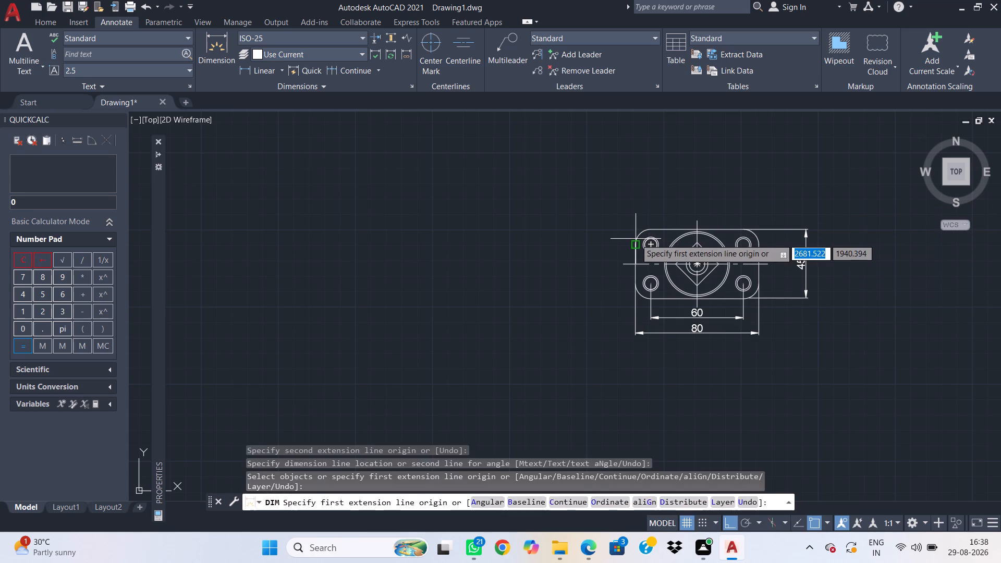
scroll(761, 266, "up", 2)
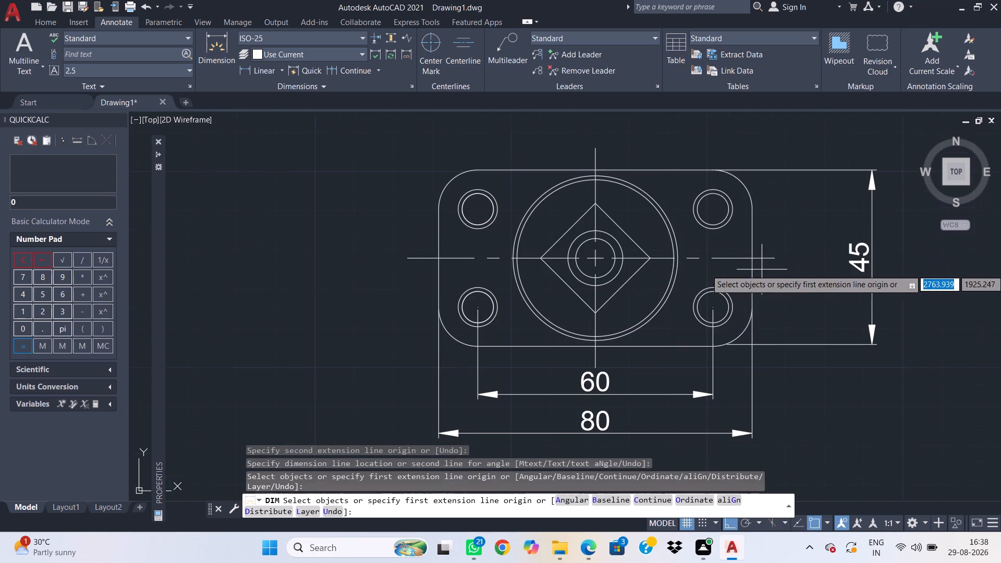
left_click(744, 327)
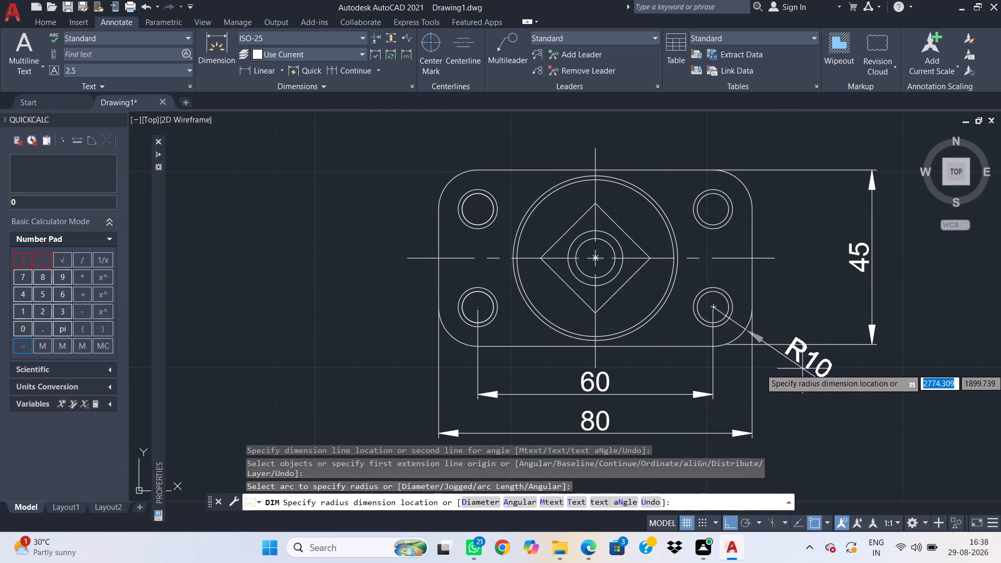
left_click(800, 370)
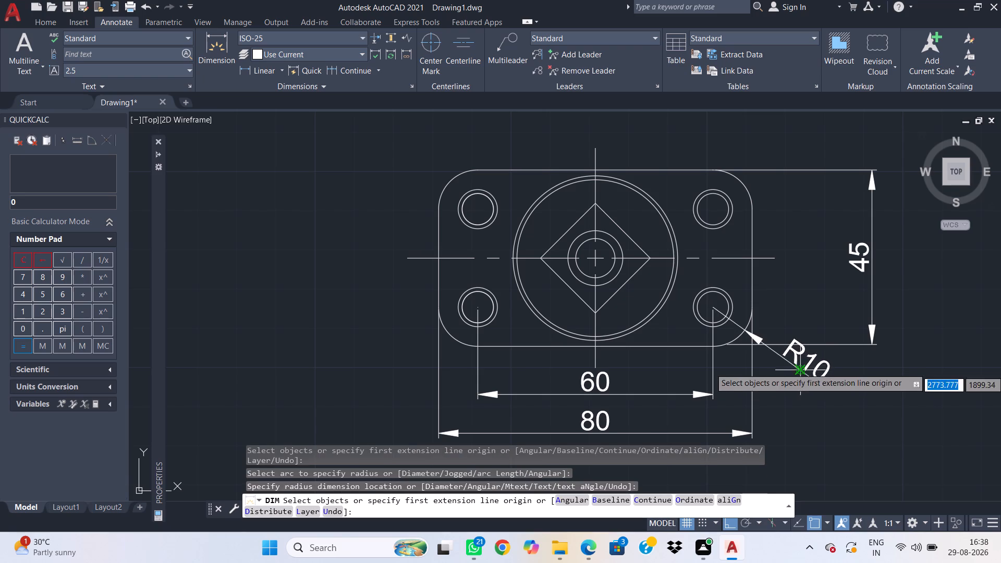
Add an aligned dimension to the diamond's upper-right side, just outside the diamond.
left_click(644, 270)
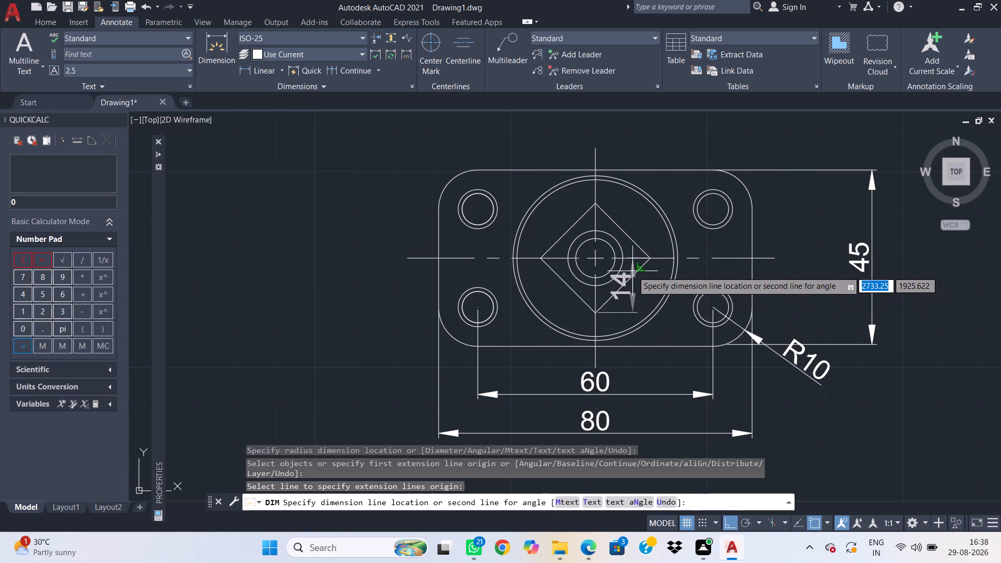
key("Escape")
key("d")
type("al")
key("space")
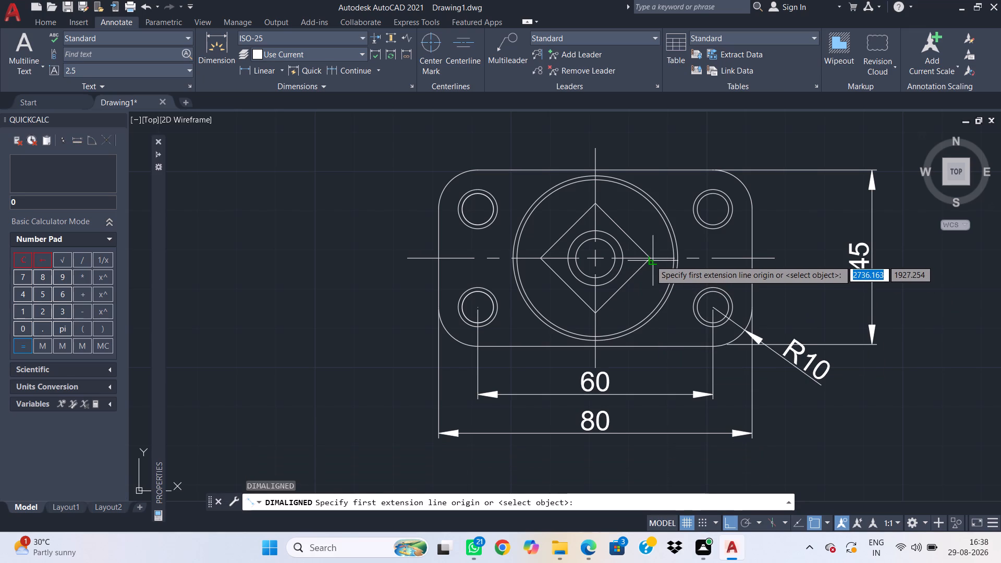
left_click(649, 259)
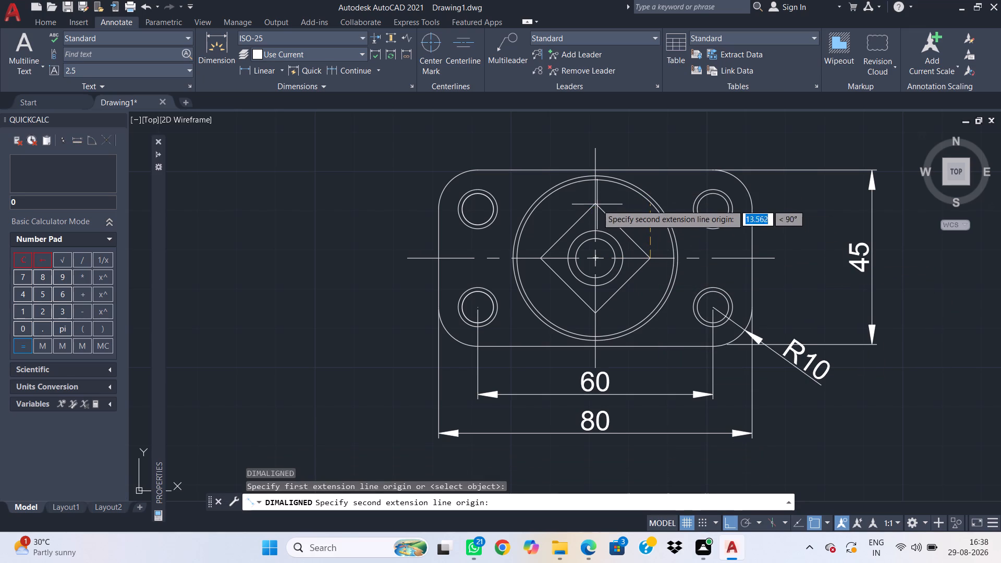
left_click(596, 204)
left_click(613, 204)
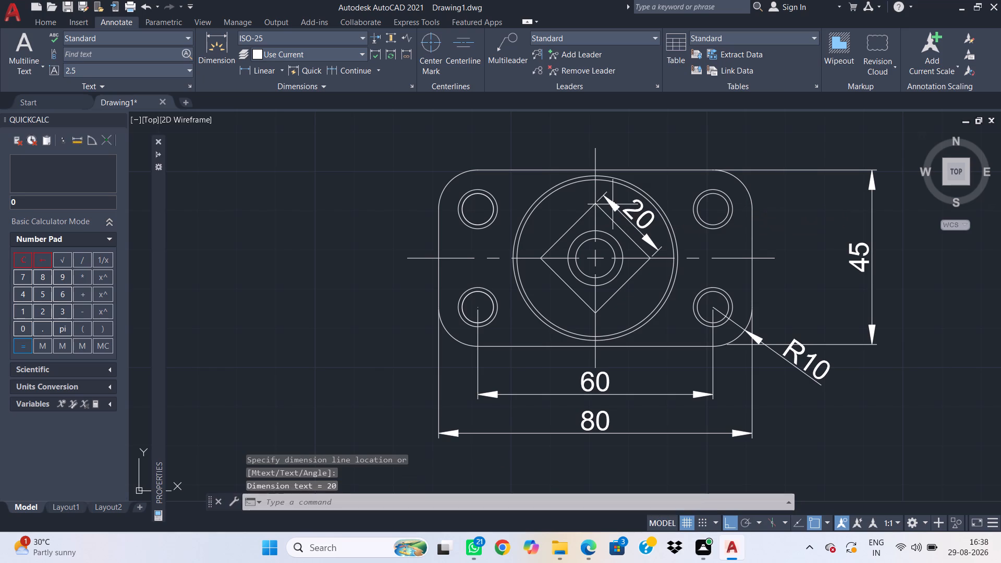
Add an aligned dimension to the diamond's upper-left side, just outside the diamond.
key("space")
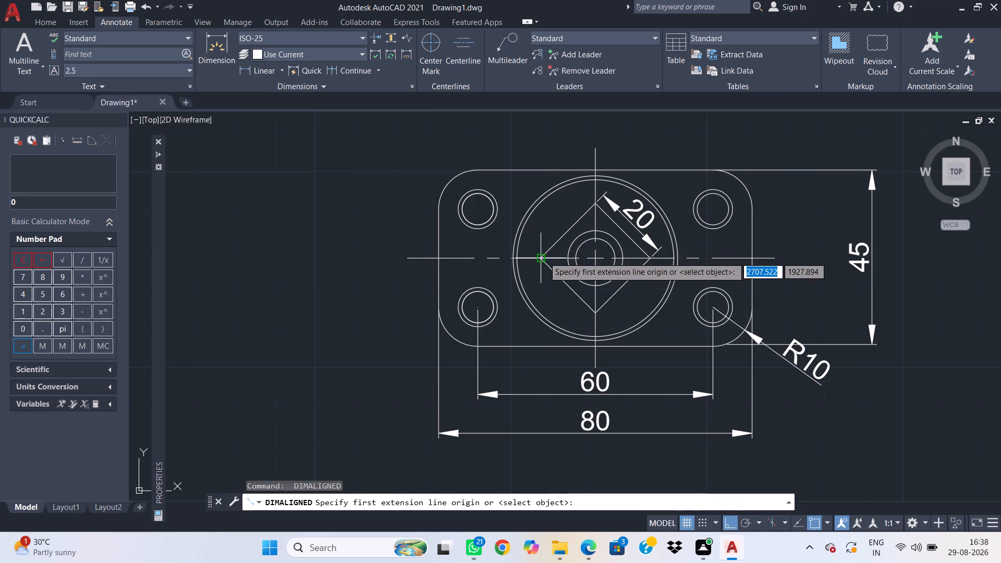
left_click(544, 257)
left_click(598, 206)
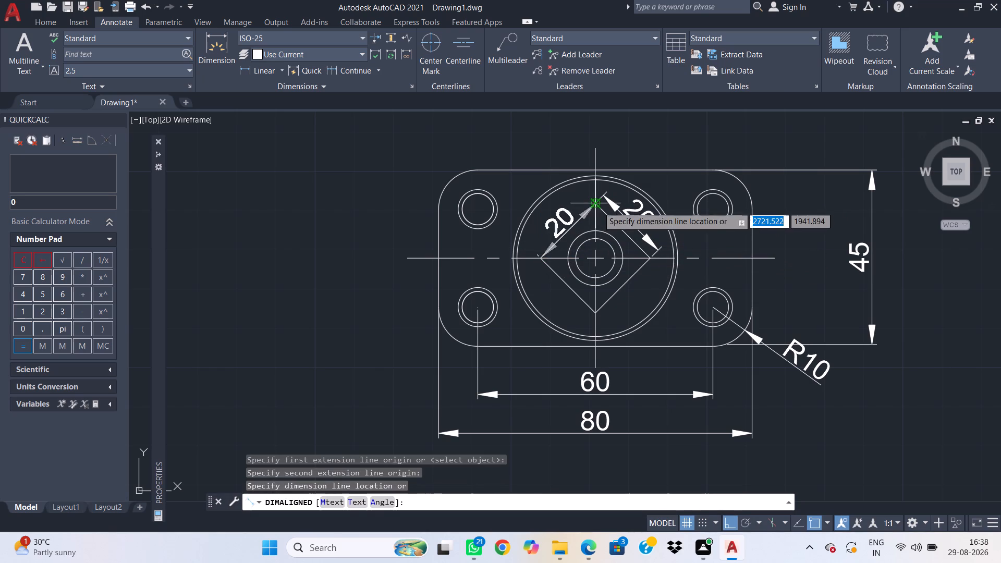
left_click(589, 193)
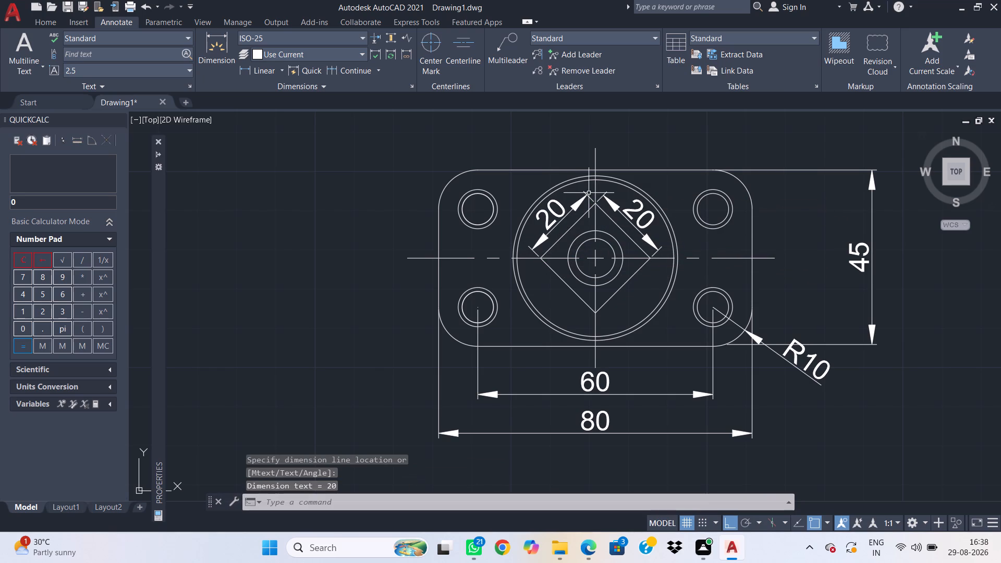
key("Escape")
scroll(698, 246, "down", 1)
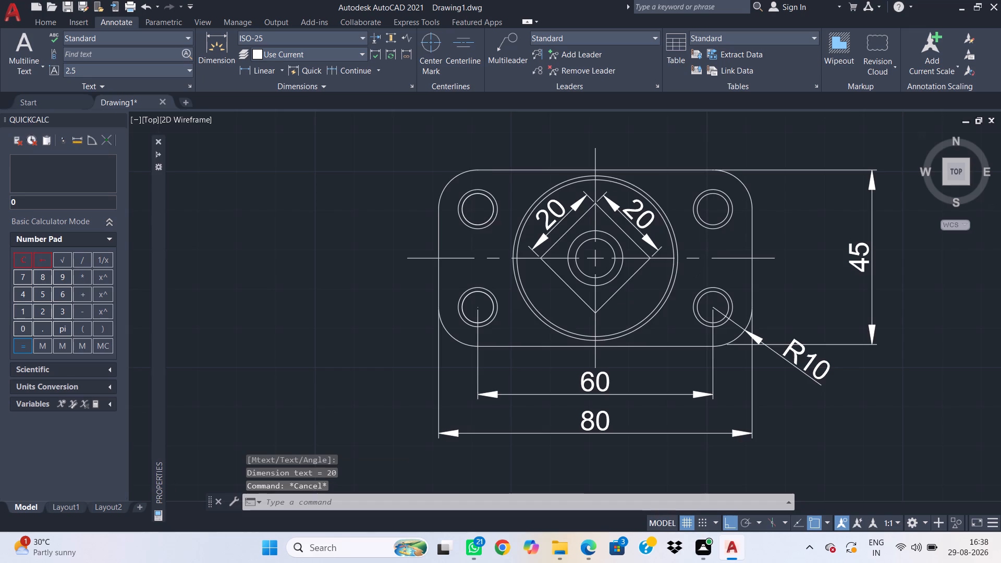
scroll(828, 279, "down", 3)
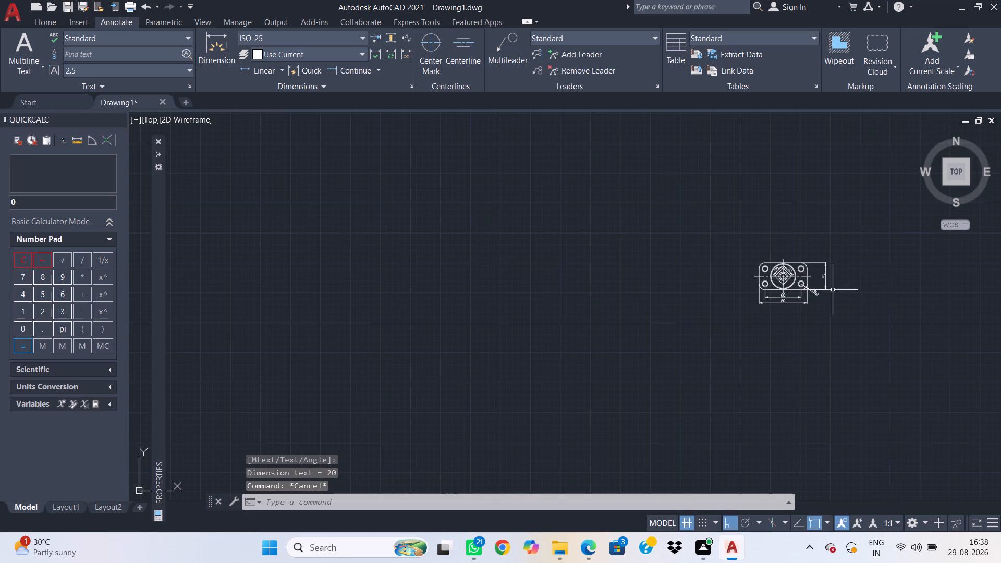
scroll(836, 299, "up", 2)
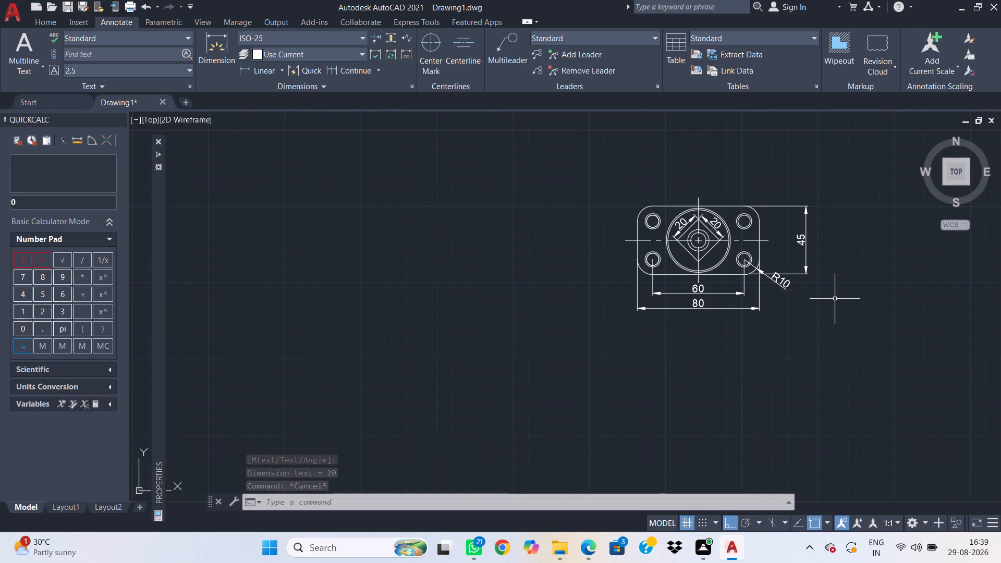
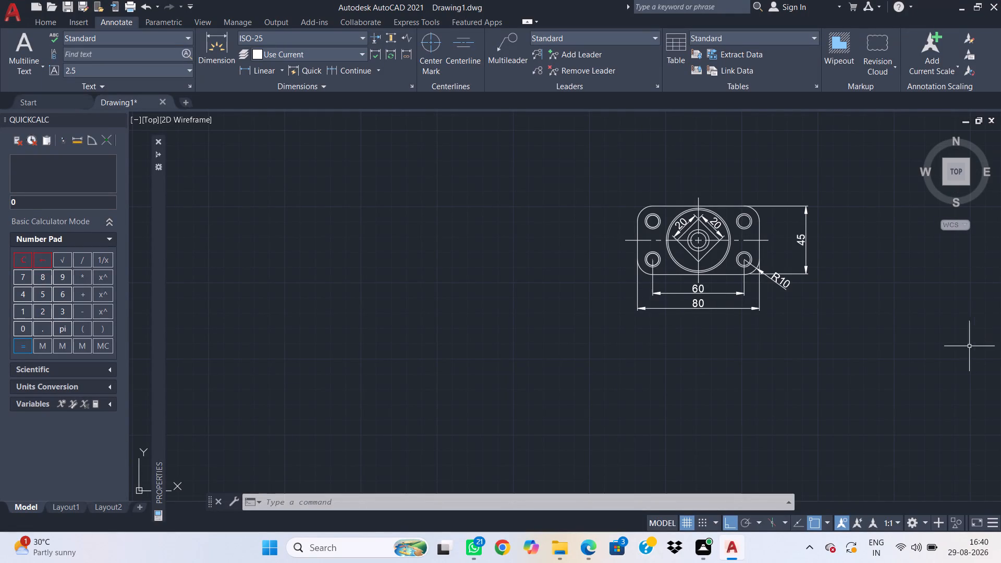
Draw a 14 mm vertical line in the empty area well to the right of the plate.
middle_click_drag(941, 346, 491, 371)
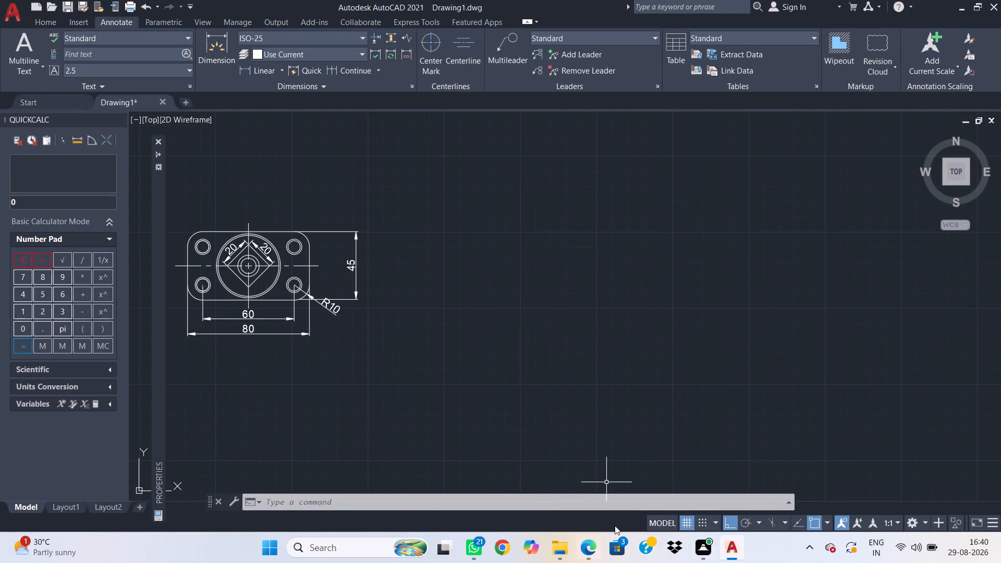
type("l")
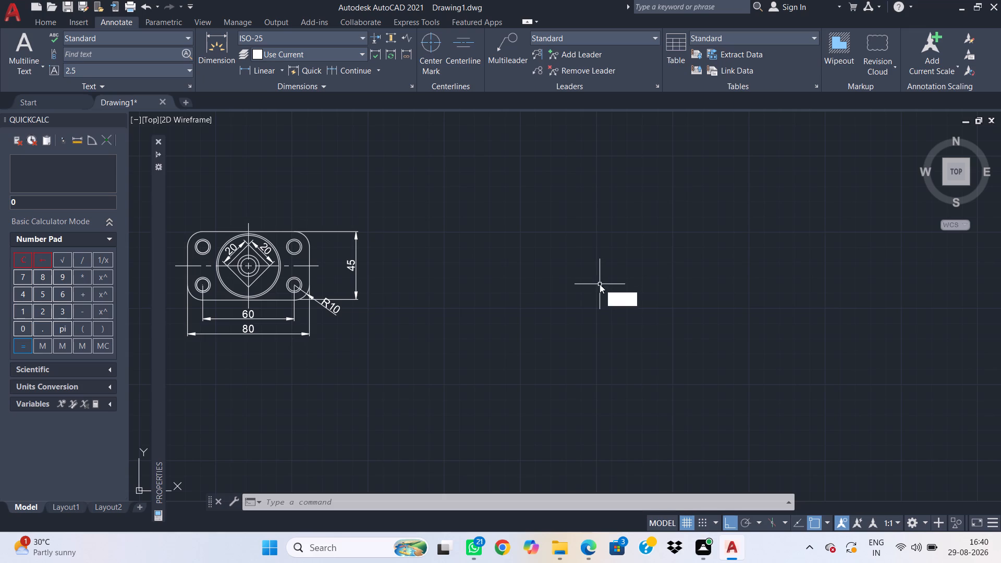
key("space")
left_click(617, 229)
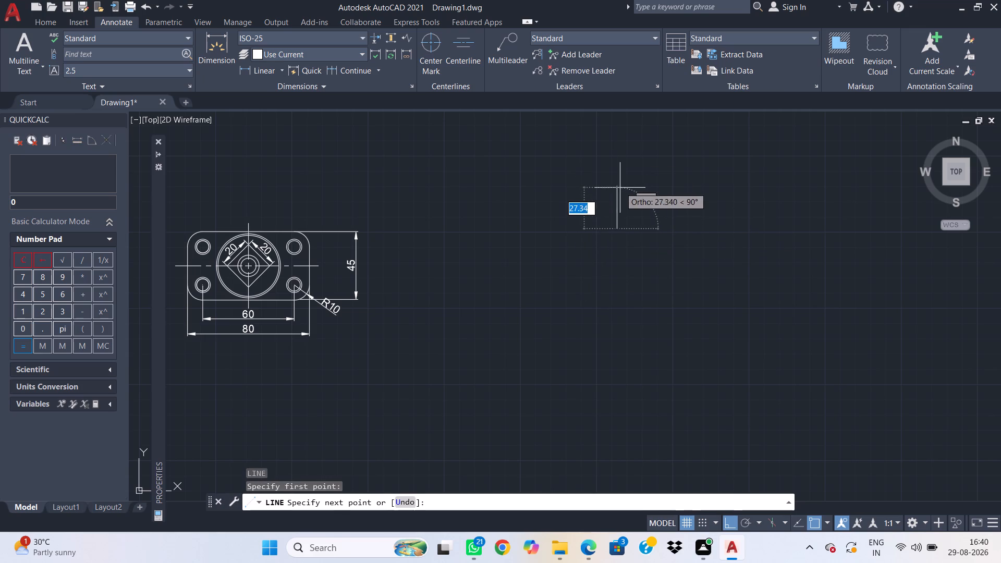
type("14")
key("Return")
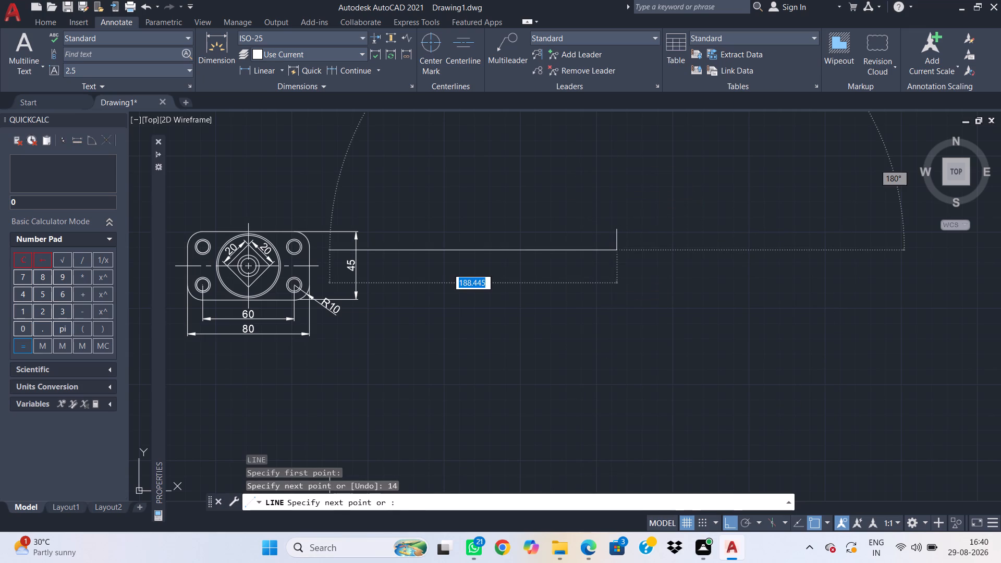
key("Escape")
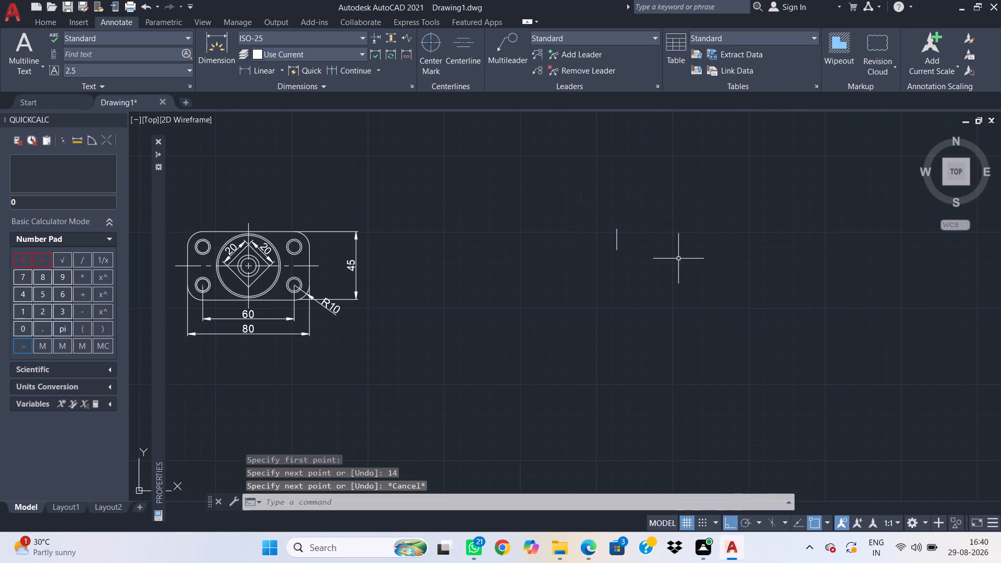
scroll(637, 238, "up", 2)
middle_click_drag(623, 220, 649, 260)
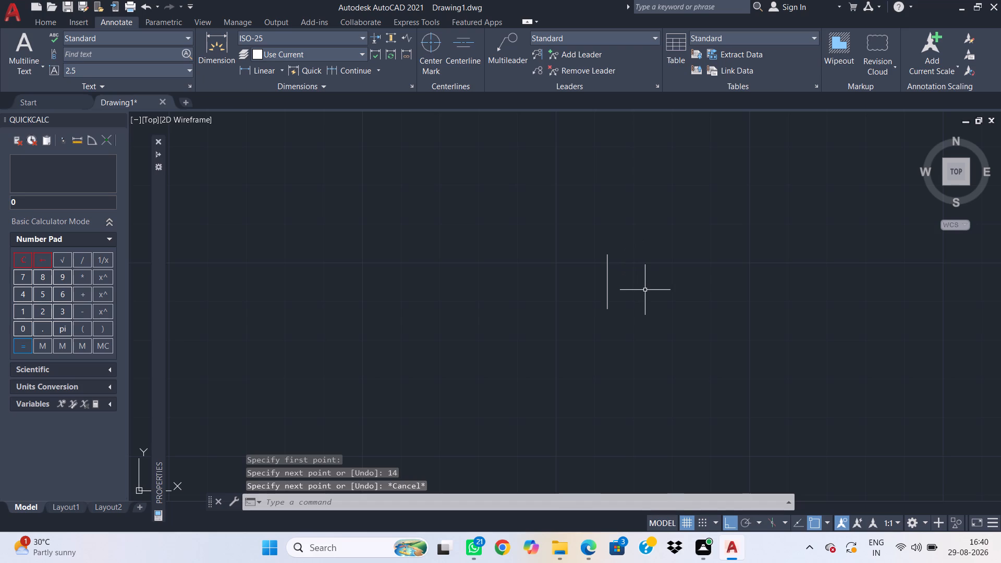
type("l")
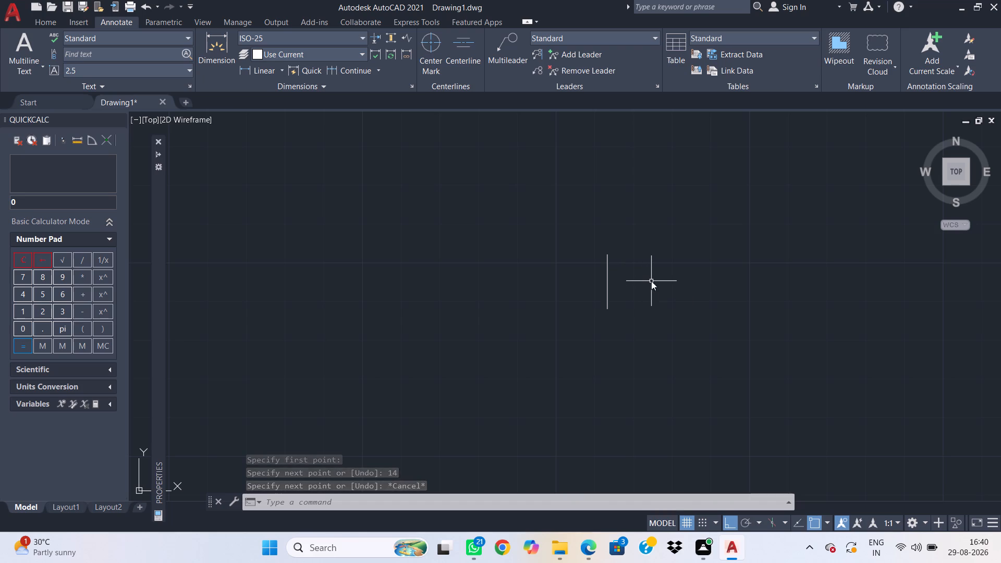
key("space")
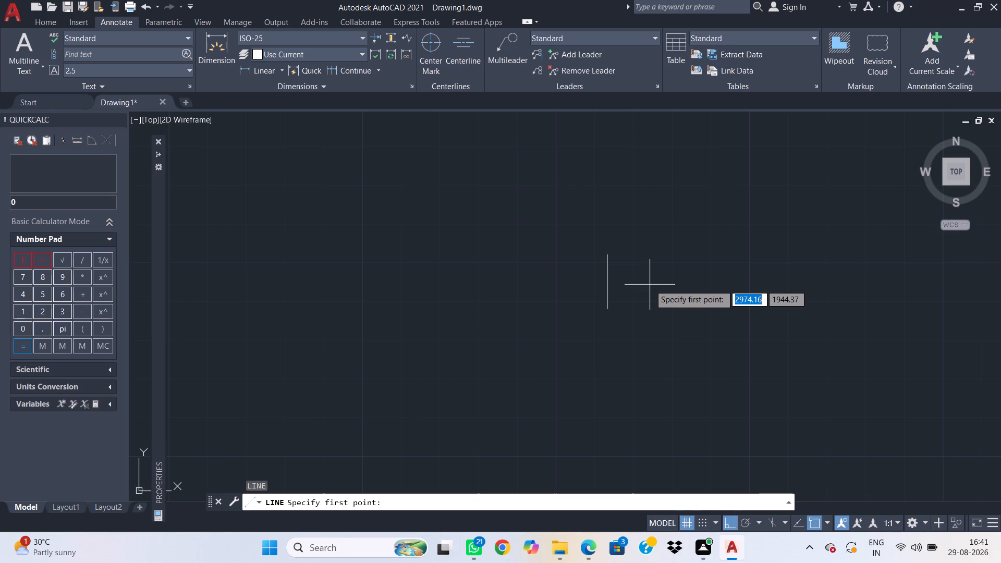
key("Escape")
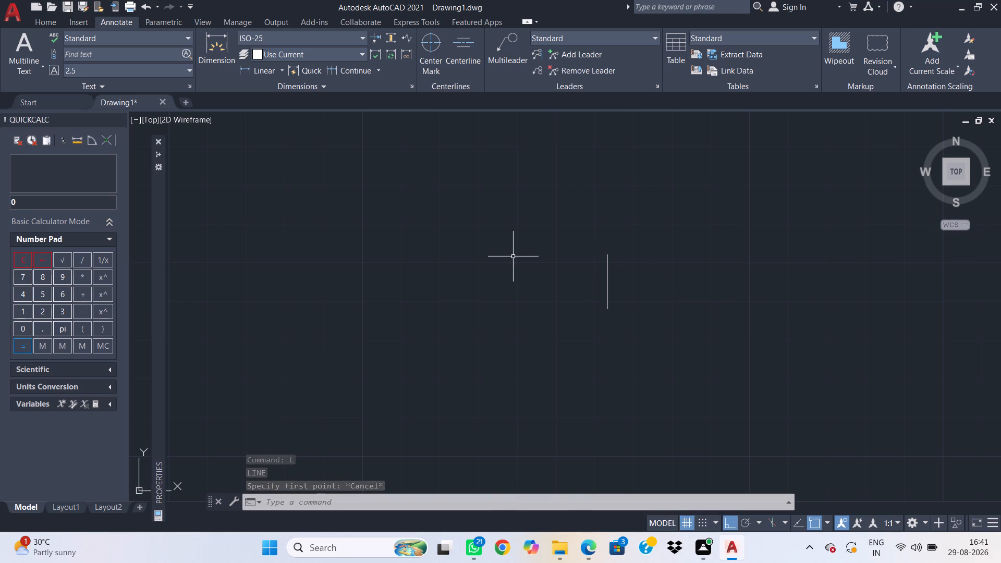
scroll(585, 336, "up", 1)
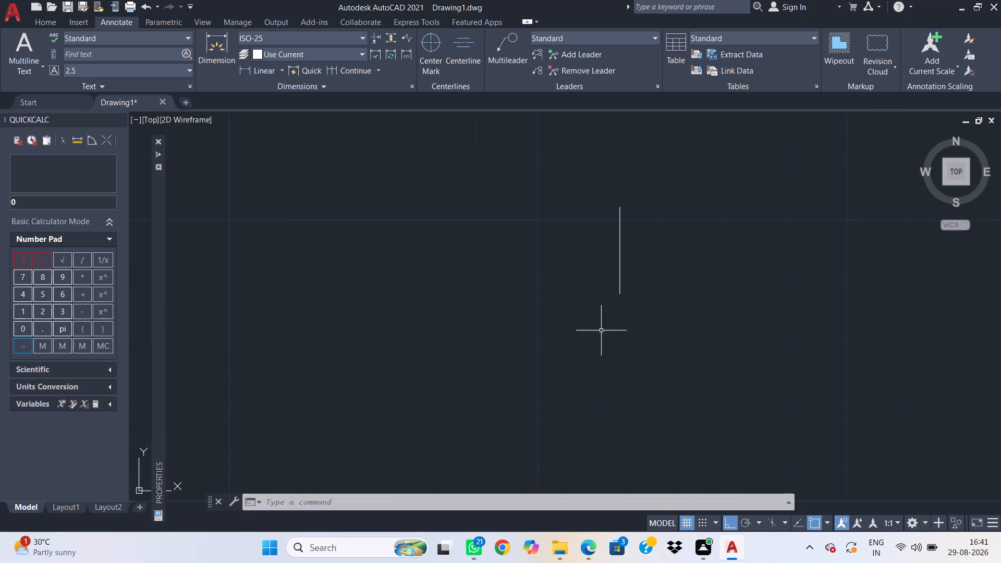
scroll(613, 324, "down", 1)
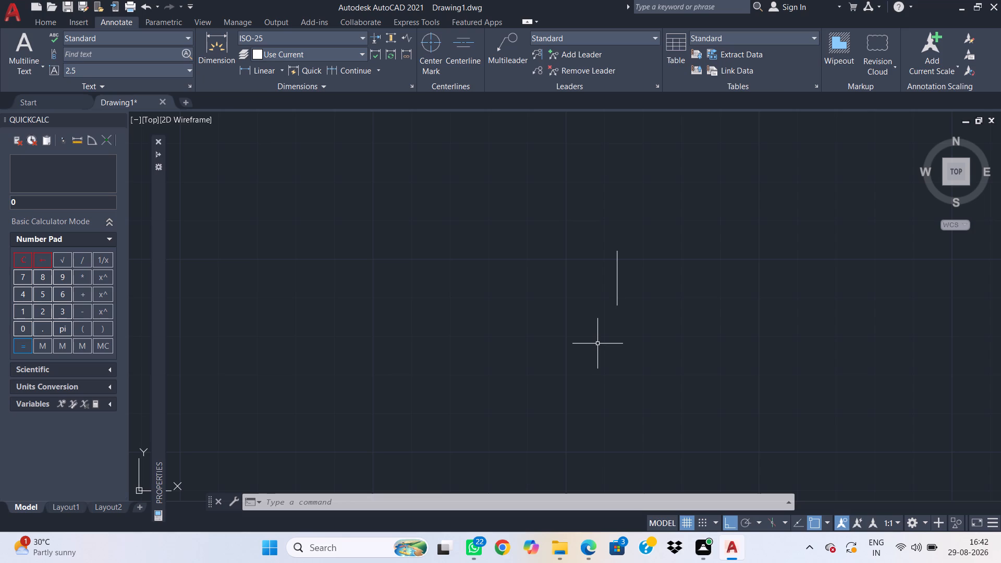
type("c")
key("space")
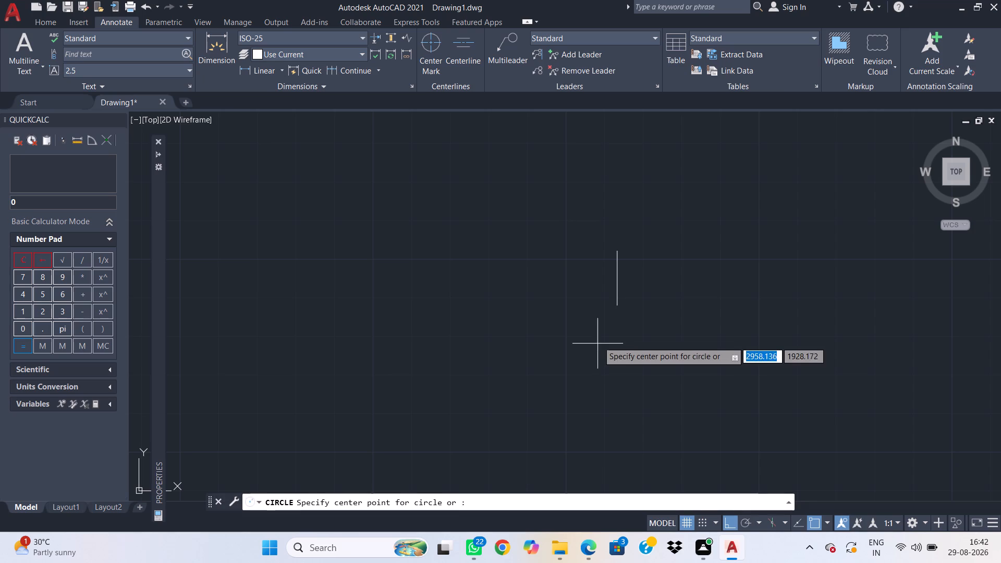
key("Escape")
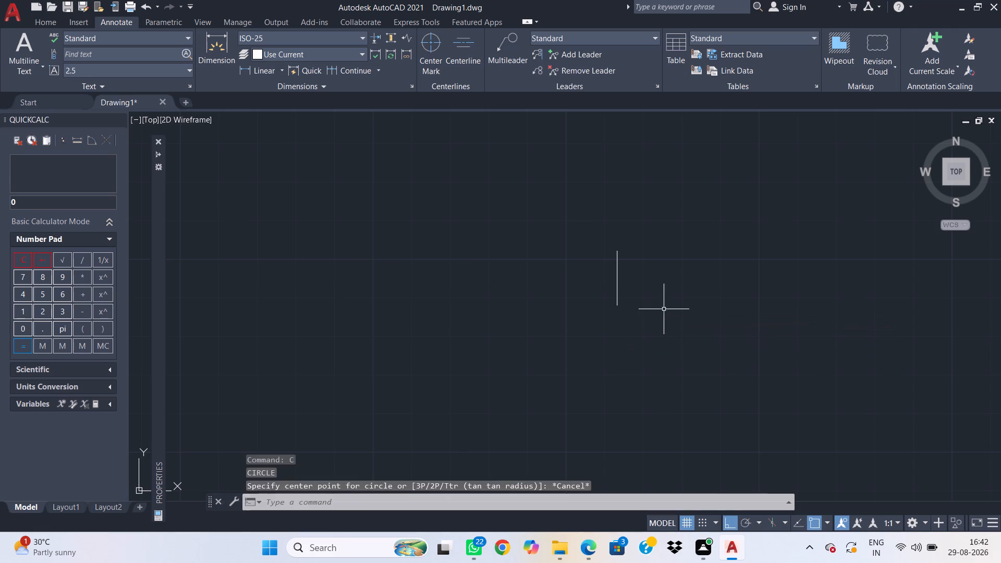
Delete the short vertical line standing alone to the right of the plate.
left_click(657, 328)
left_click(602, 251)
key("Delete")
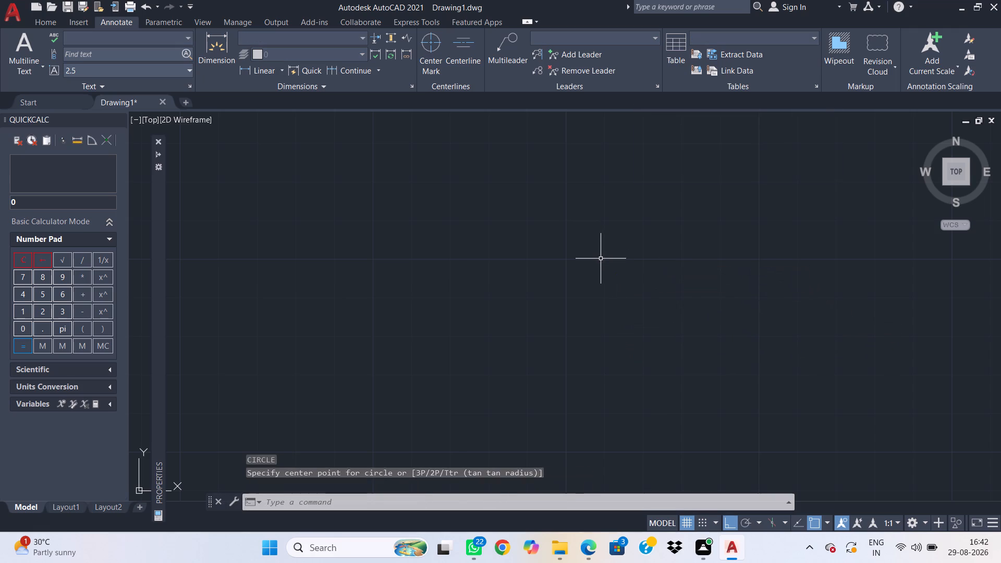
Draw a 28 mm diameter circle in the empty area to the right of the dimensioned plate.
type("c")
key("space")
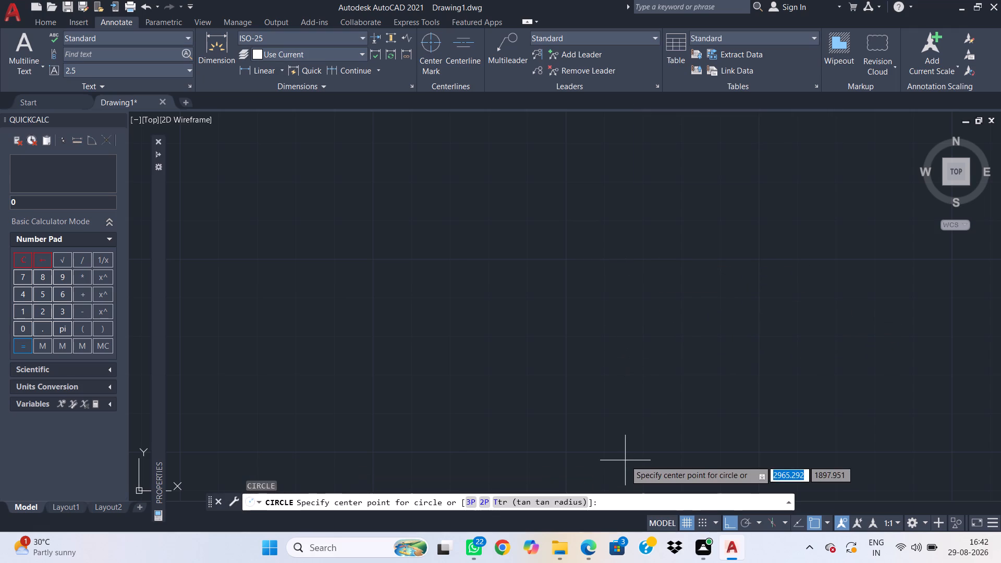
left_click(585, 387)
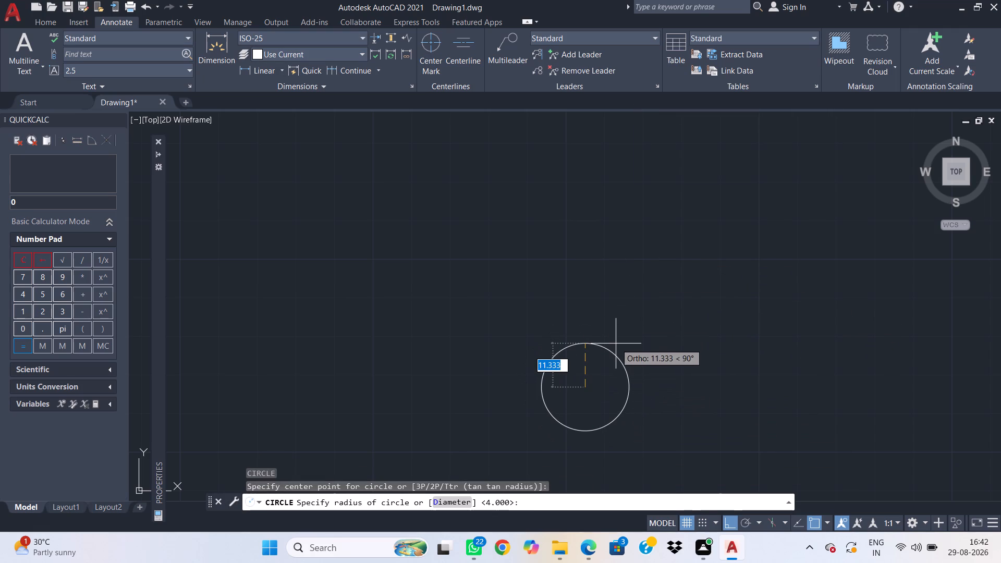
type("d")
key("space")
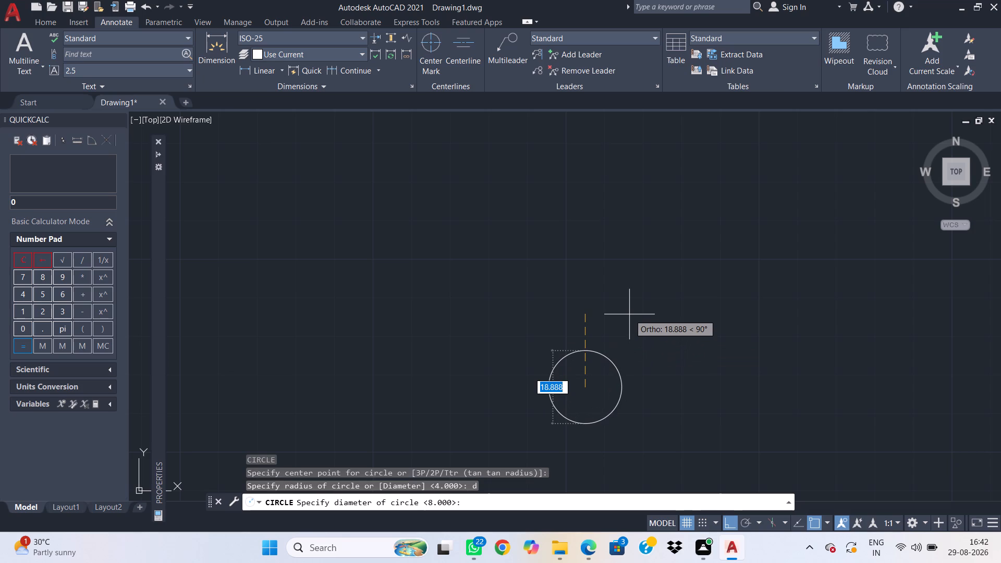
key("8")
key("BackSpace")
type("28")
key("Return")
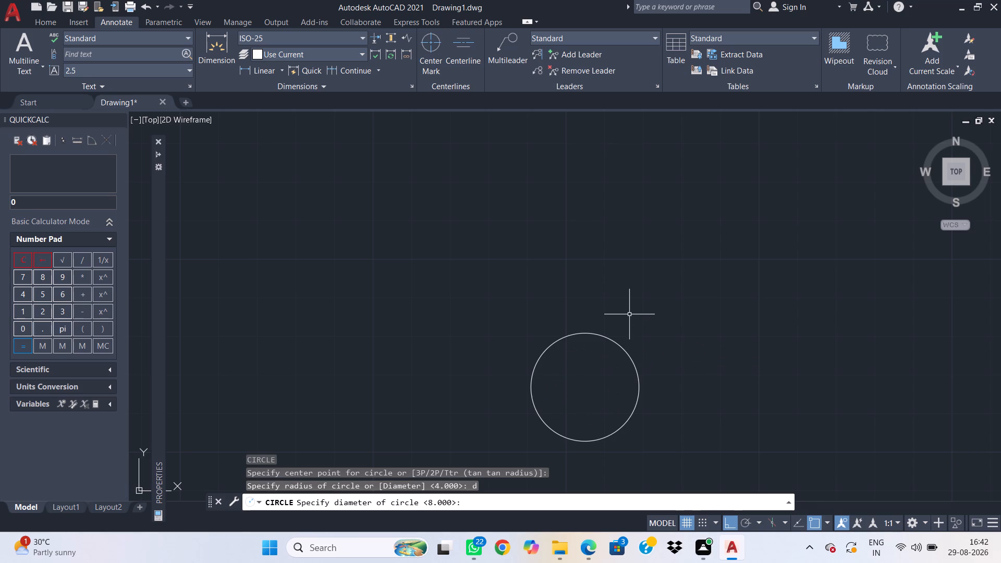
Draw a 40 mm line straight down from the right quadrant of the new circle.
scroll(639, 353, "down", 2)
scroll(654, 384, "up", 2)
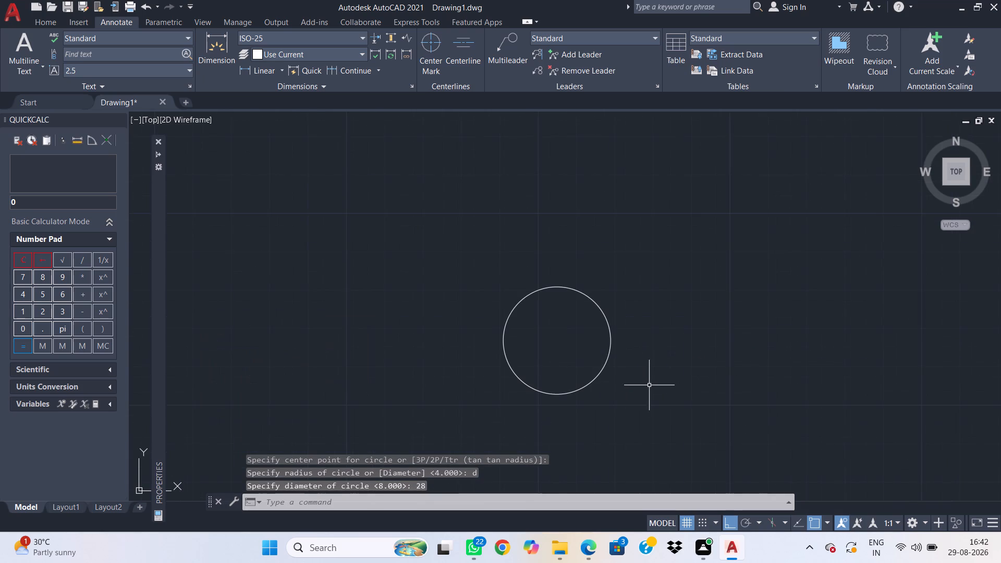
middle_click_drag(624, 395, 620, 379)
scroll(687, 527, "up", 1)
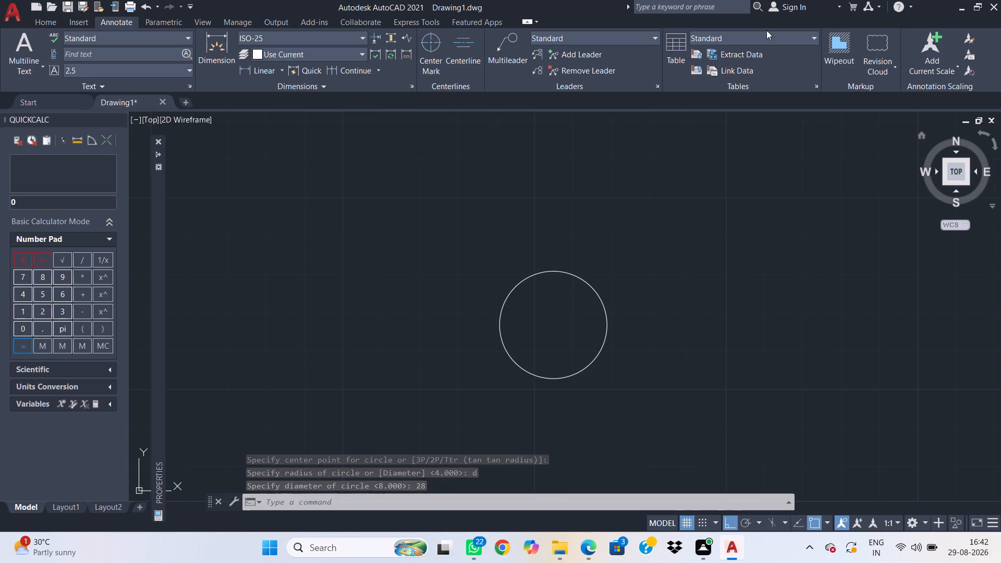
scroll(651, 215, "down", 1)
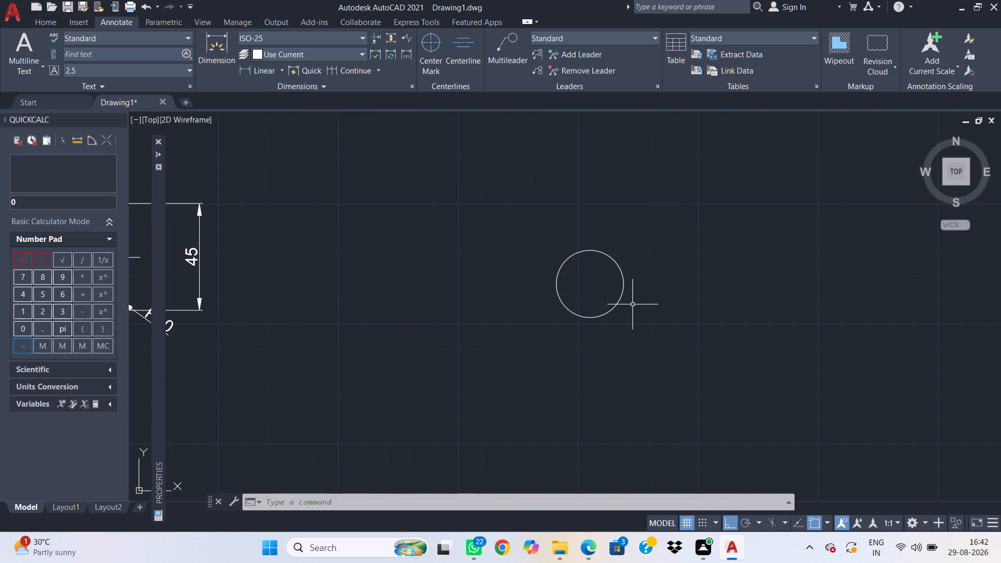
type("l")
key("space")
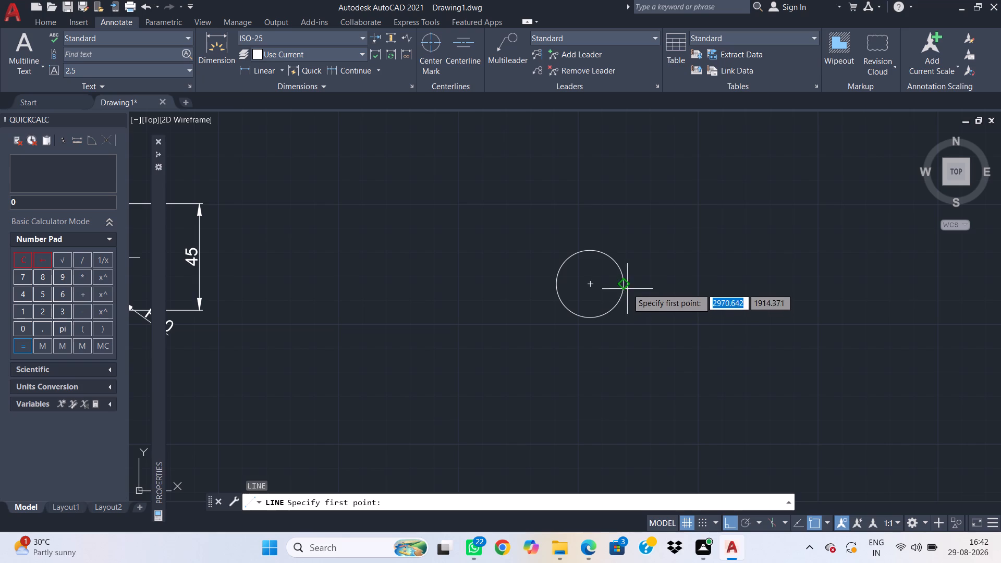
left_click(625, 283)
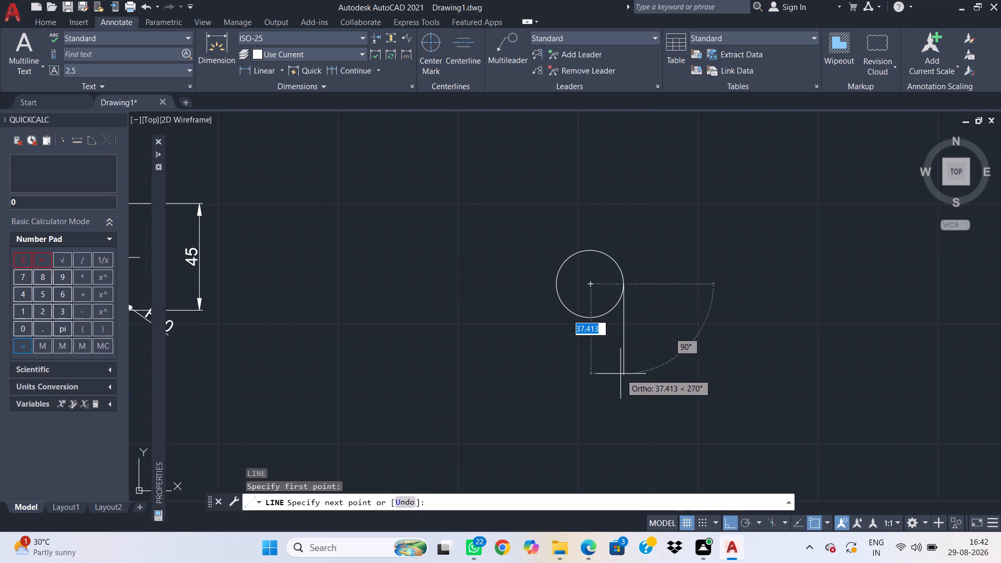
type("40")
key("Return")
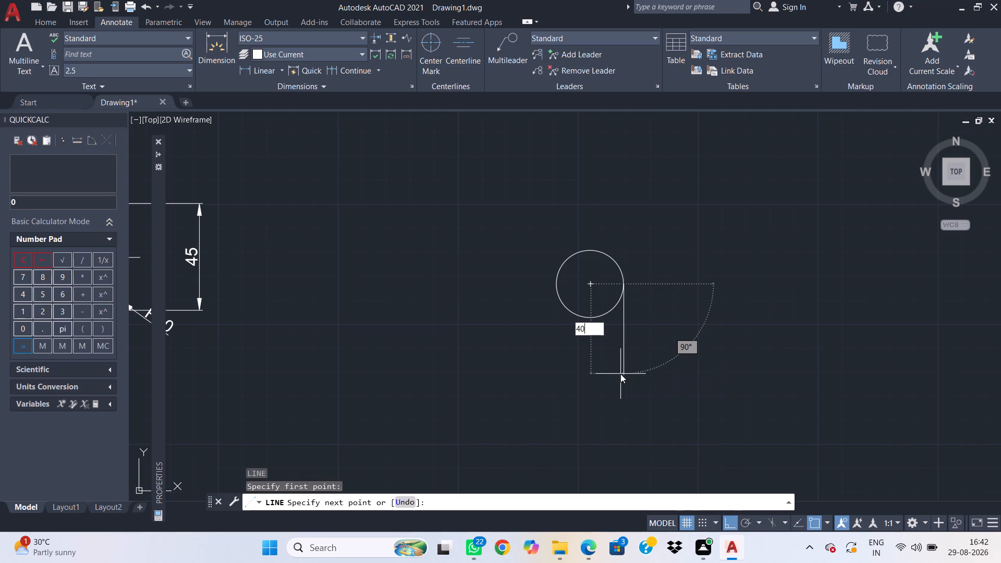
key("Escape")
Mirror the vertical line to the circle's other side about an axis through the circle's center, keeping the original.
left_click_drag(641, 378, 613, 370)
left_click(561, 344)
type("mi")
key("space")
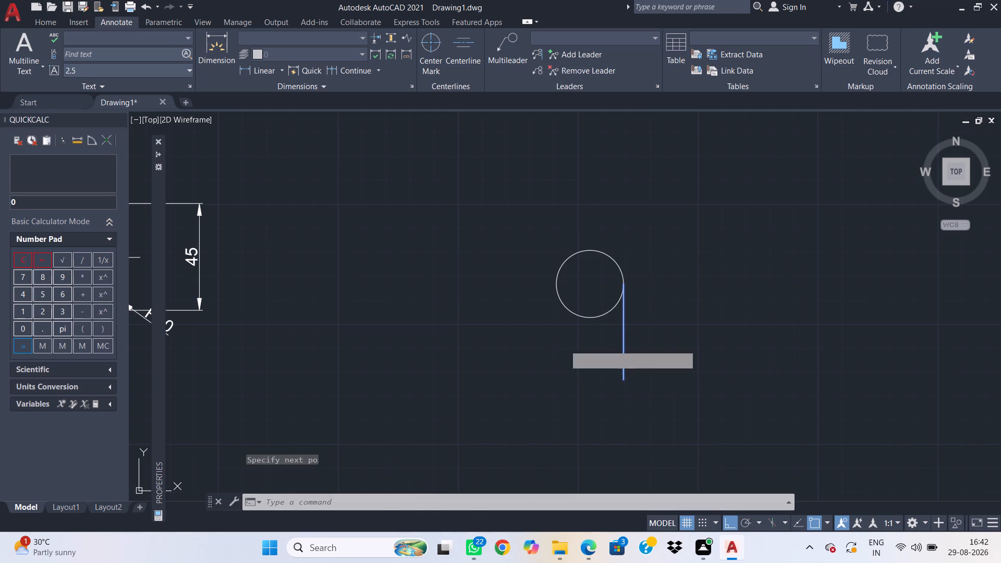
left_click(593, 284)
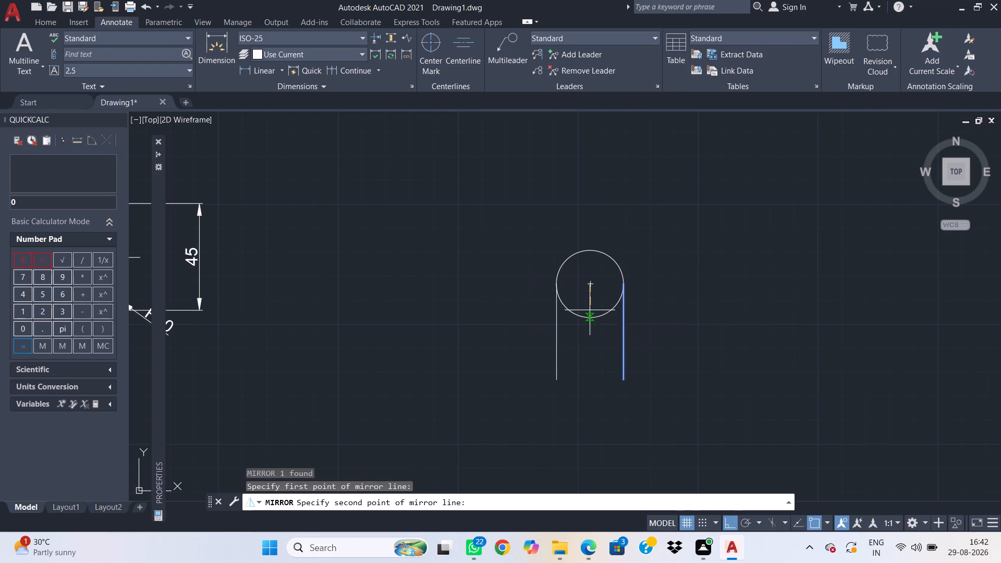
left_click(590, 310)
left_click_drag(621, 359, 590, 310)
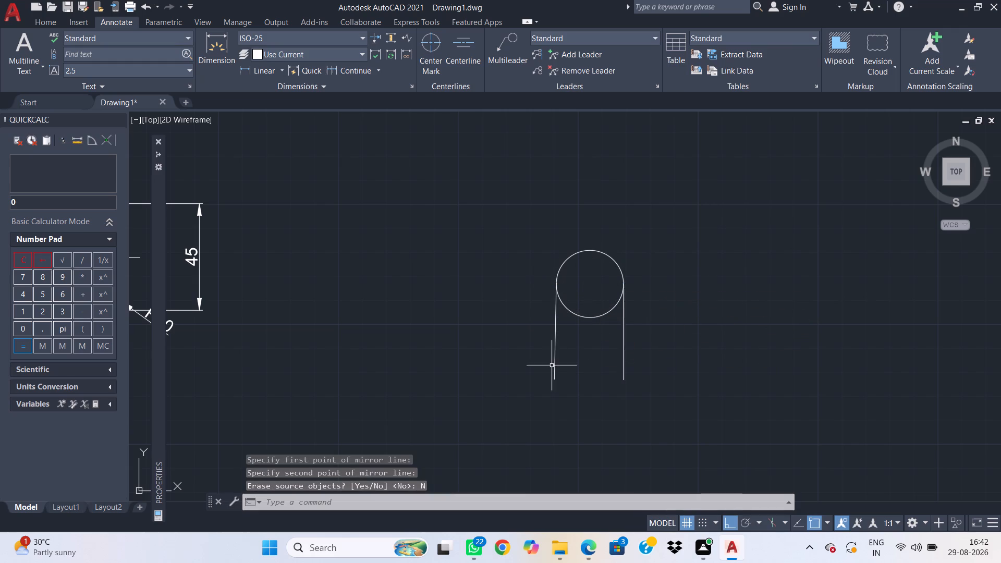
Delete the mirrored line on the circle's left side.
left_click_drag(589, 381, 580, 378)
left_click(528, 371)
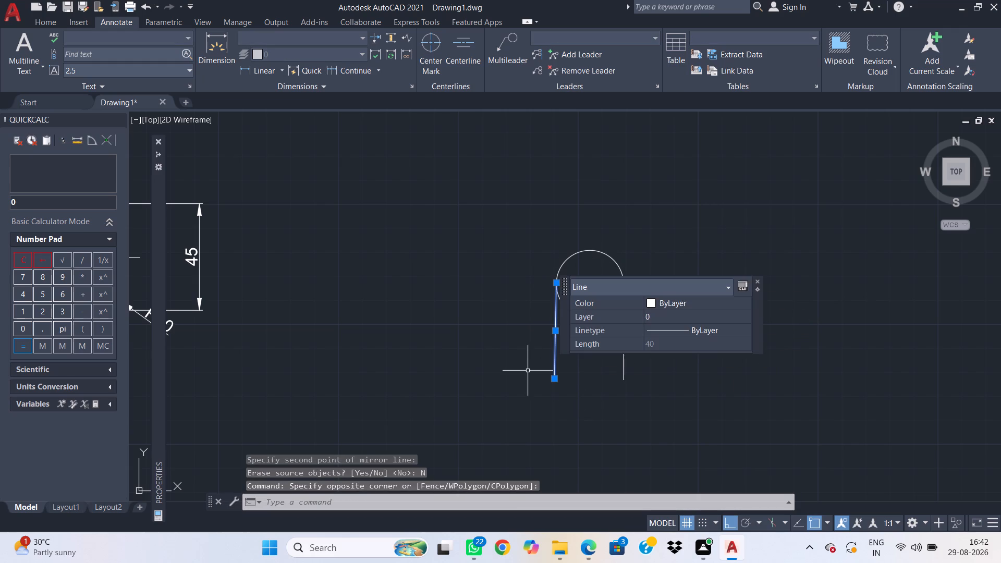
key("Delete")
Draw a 40 mm line straight down from the left quadrant of the circle.
type("l")
key("space")
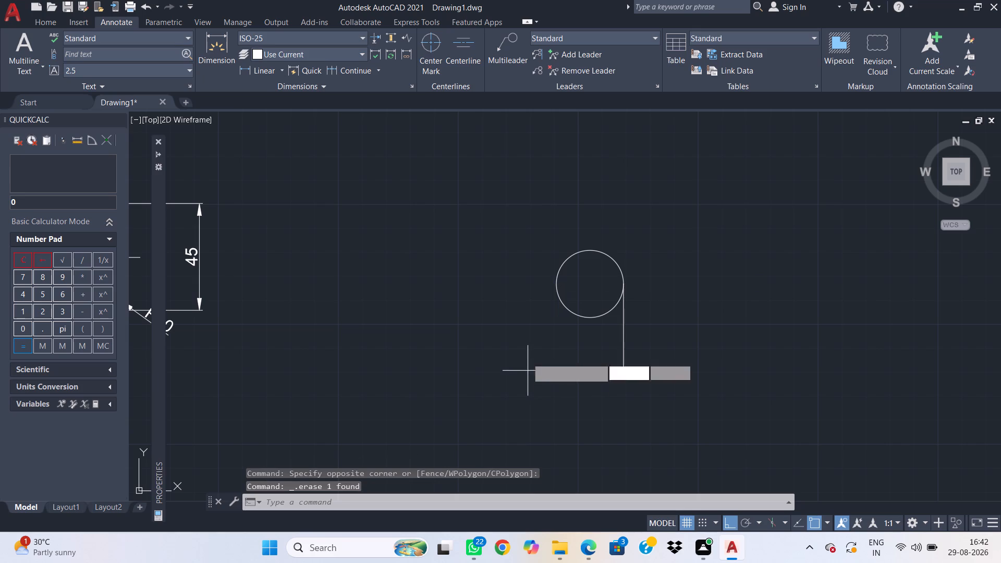
left_click(555, 282)
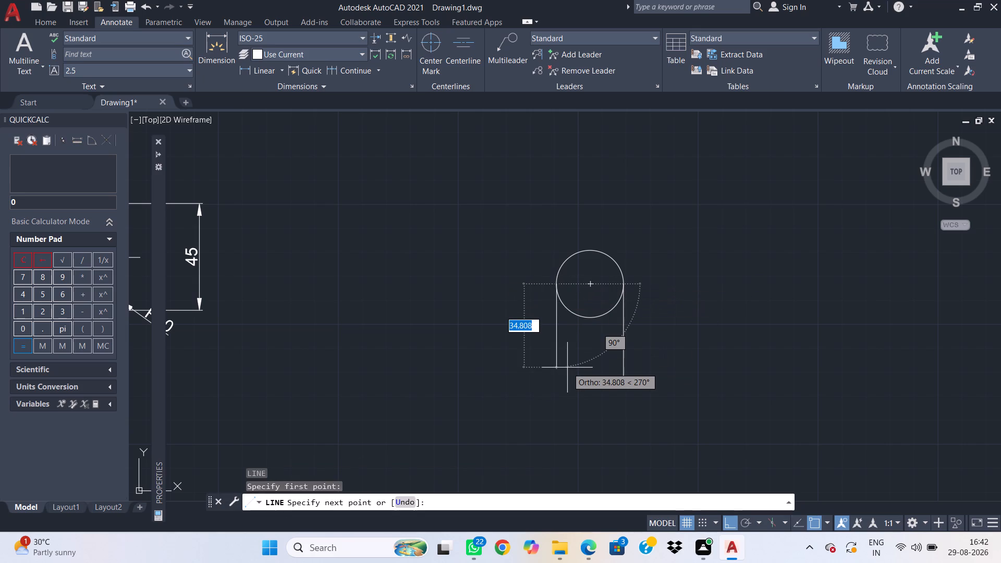
type("40")
key("Return")
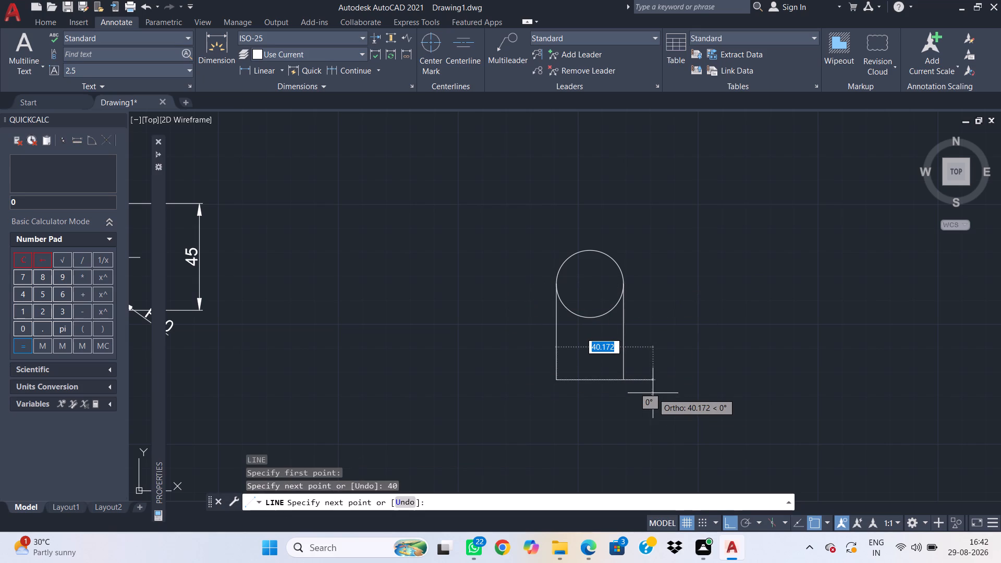
key("Escape")
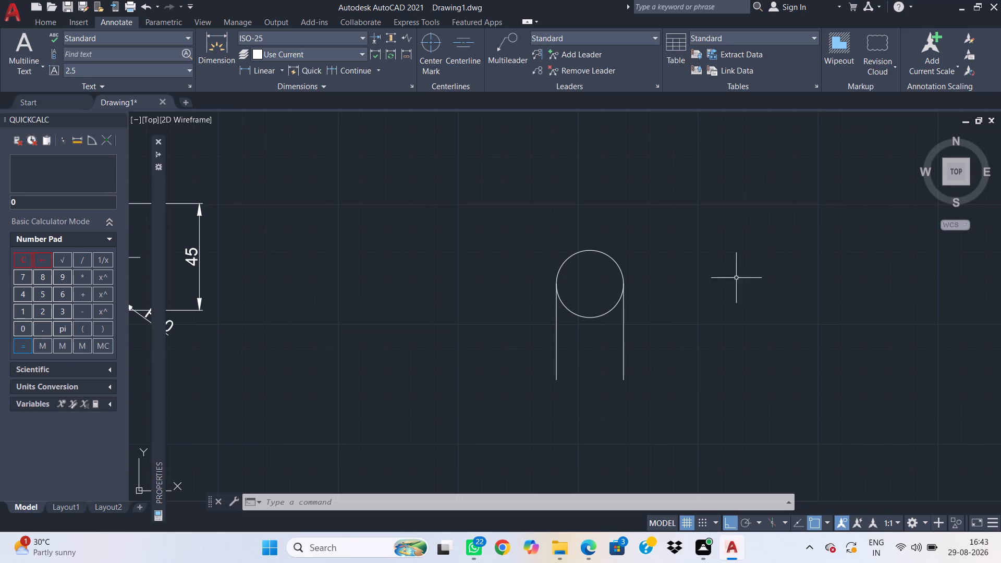
Calculate 46/2 in the QuickCalc calculator.
left_click(21, 291)
key("6")
key("minus")
key("BackSpace")
type("/2")
key("Return")
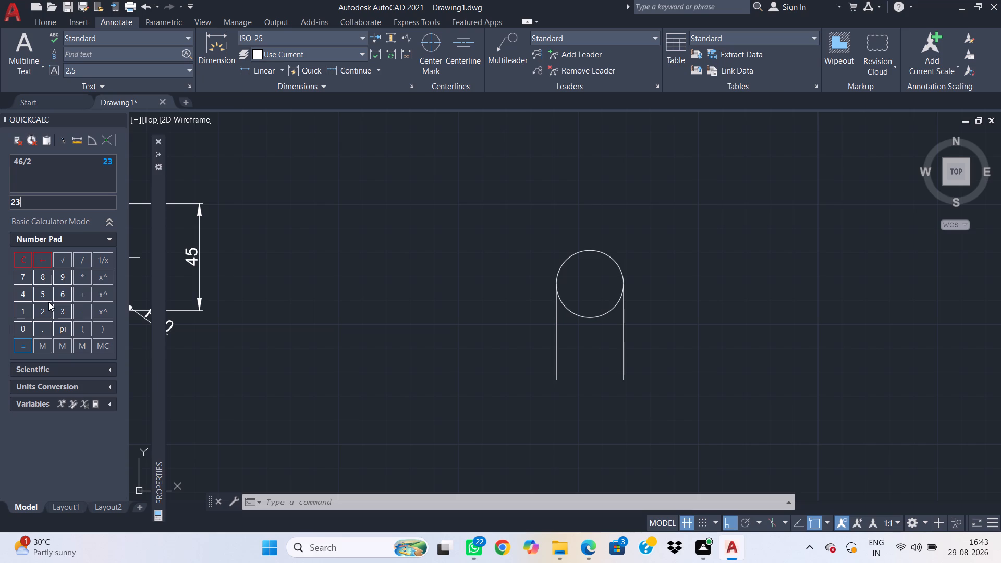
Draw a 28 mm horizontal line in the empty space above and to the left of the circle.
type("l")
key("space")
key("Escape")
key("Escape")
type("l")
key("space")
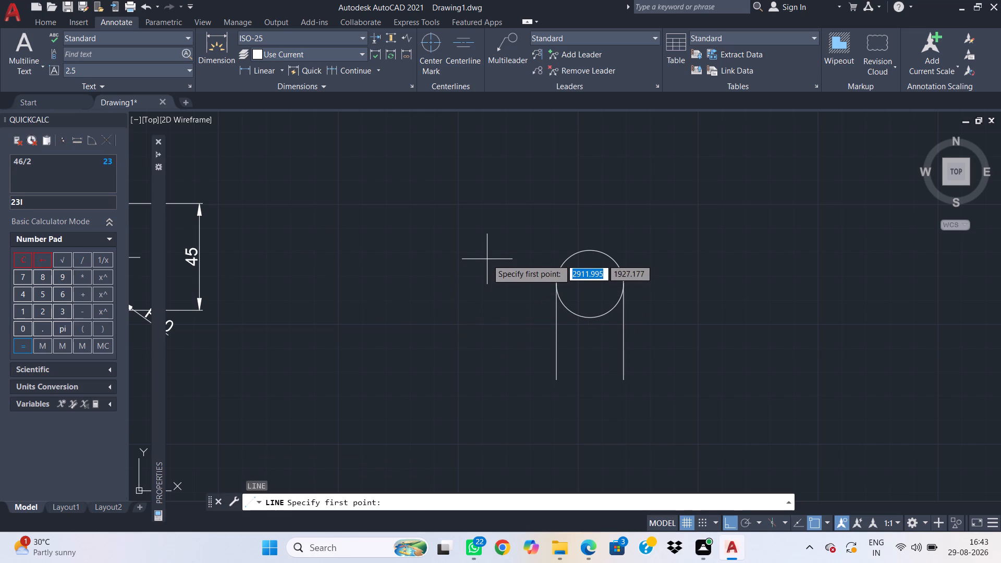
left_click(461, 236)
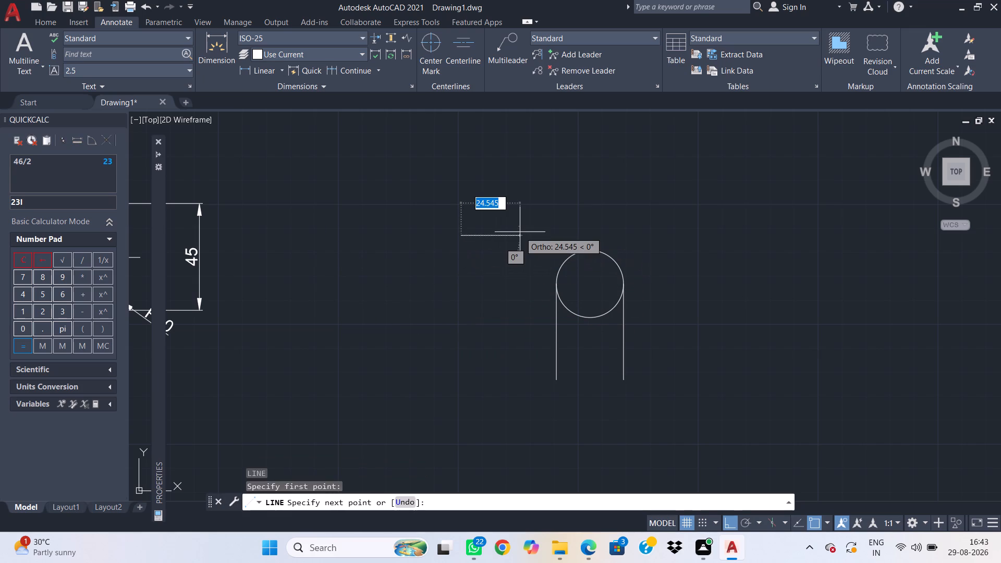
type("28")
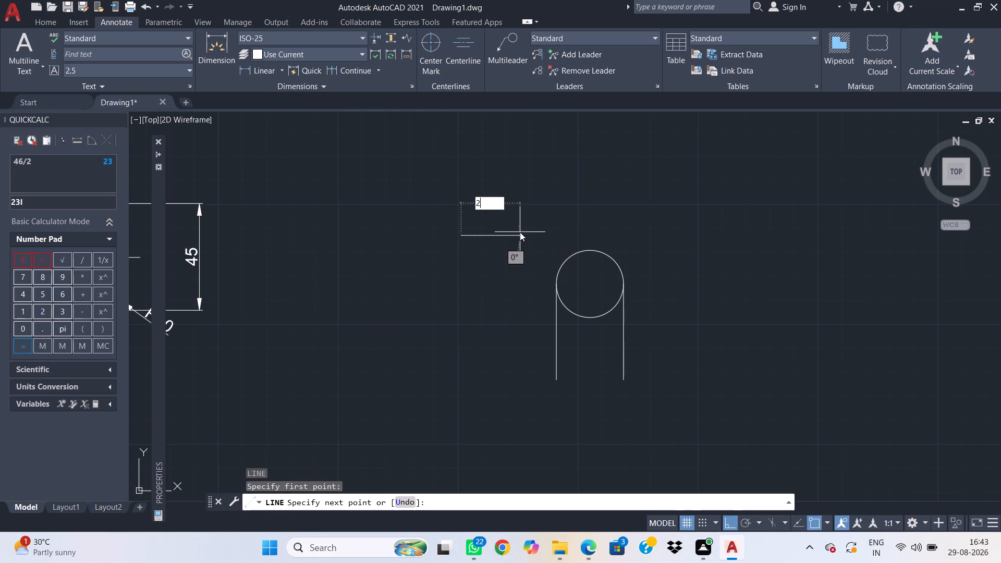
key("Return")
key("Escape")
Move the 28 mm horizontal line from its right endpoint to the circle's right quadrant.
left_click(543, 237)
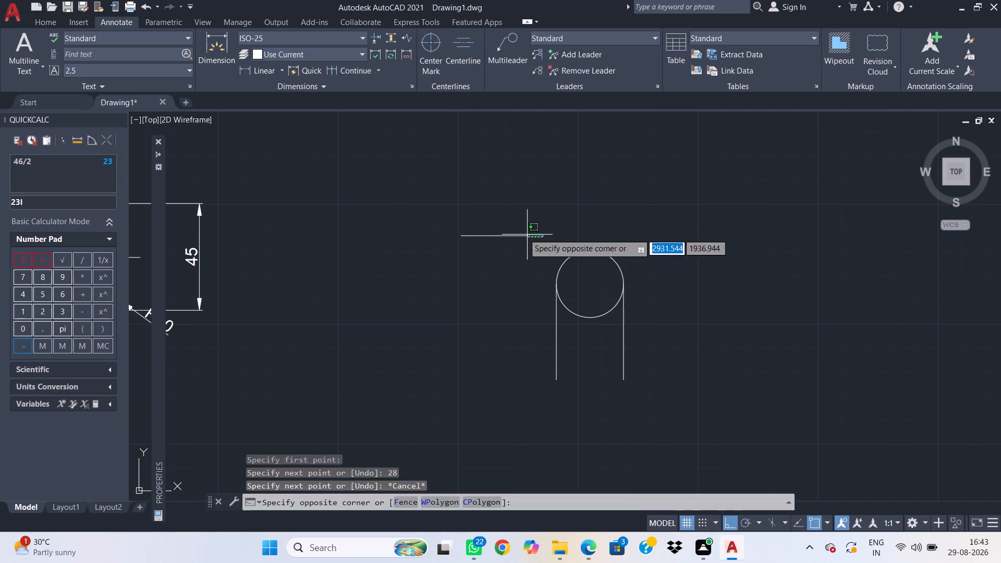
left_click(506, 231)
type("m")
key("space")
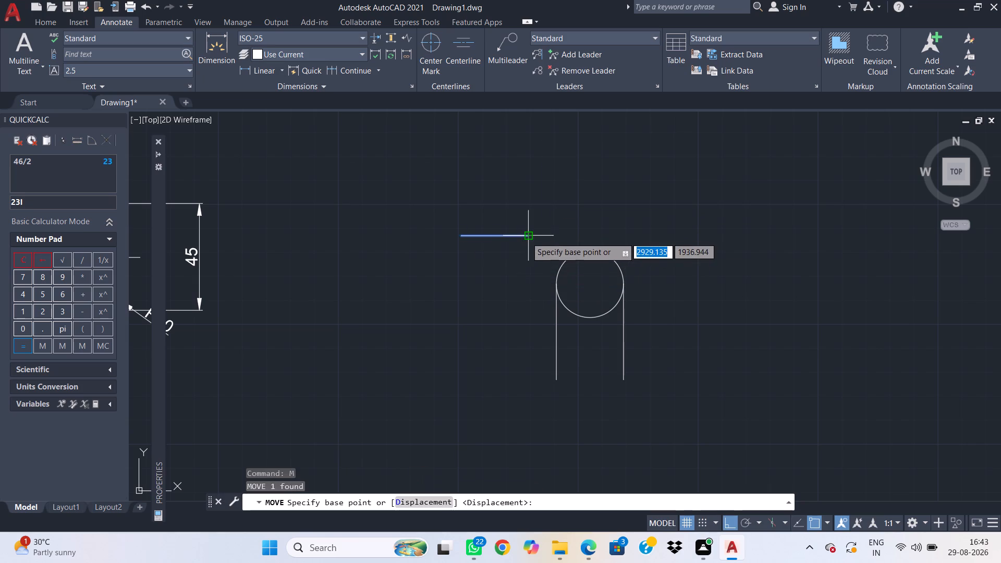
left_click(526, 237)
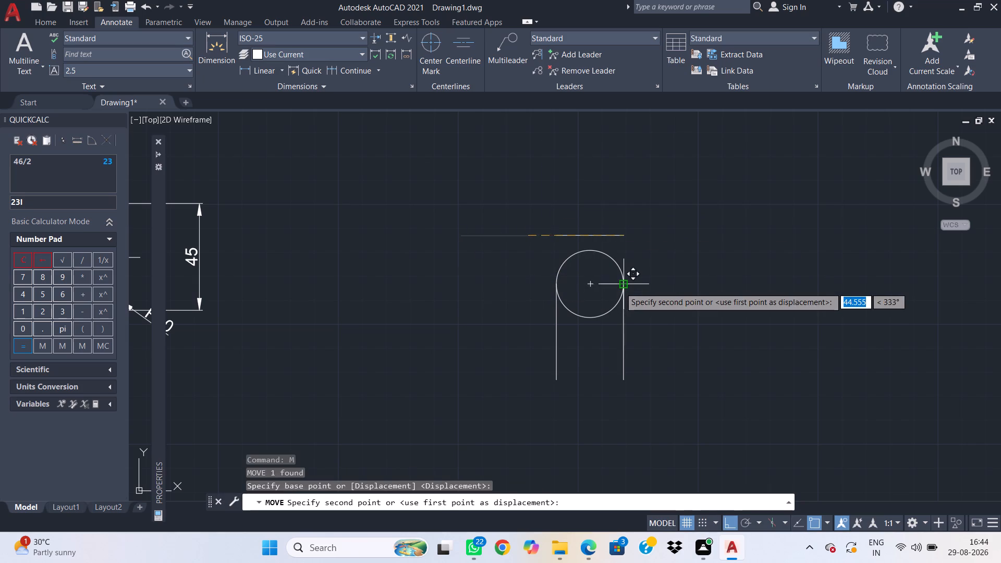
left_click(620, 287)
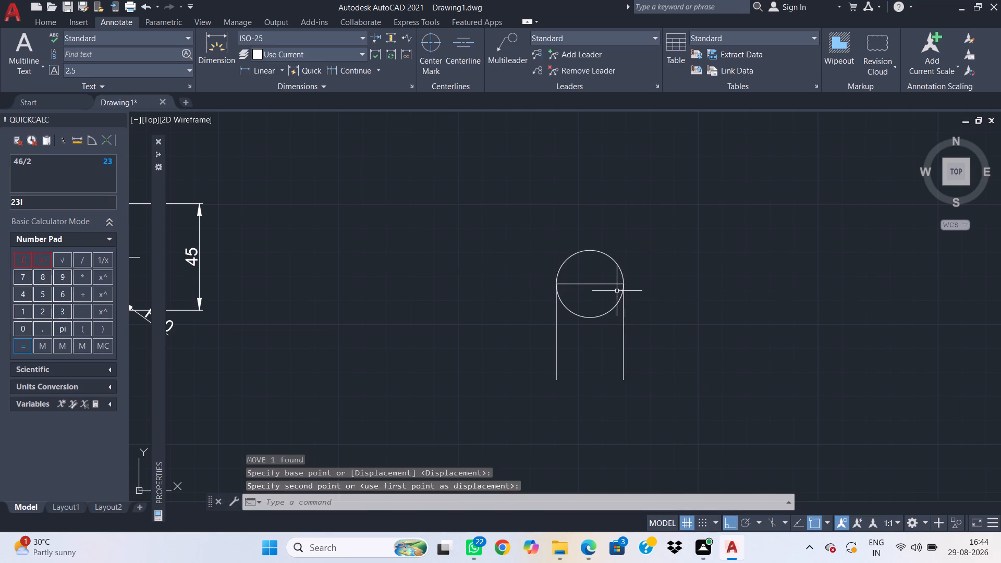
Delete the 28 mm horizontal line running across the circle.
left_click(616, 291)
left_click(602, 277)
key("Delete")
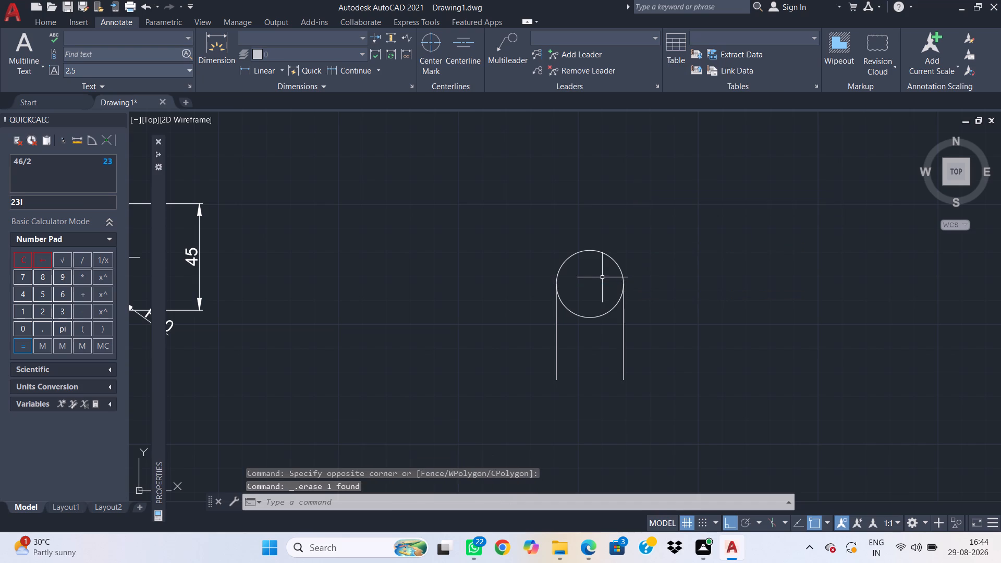
Clear the calculator entry and calculate 23-14.
double_click(23, 259)
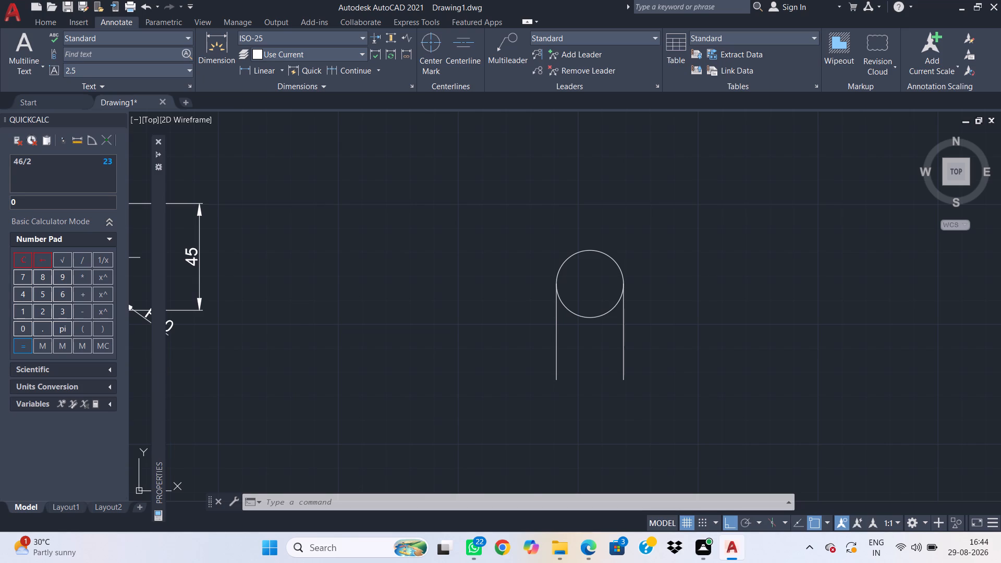
type("293")
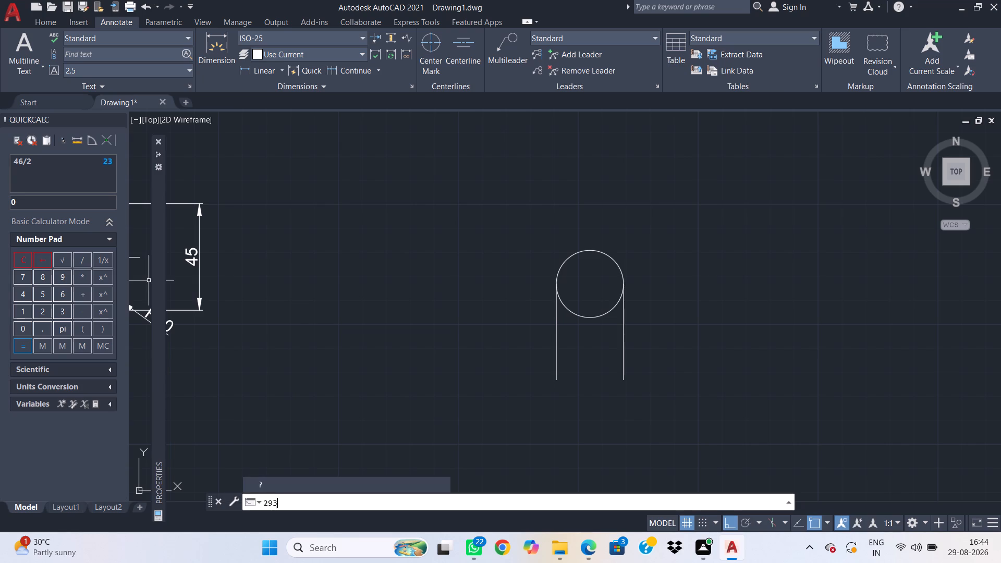
key("Escape")
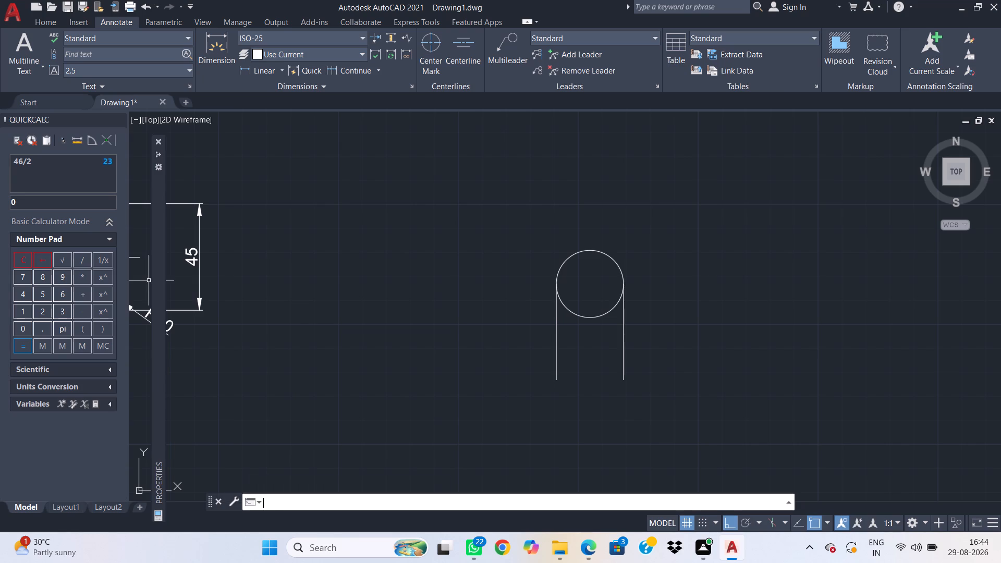
left_click(43, 309)
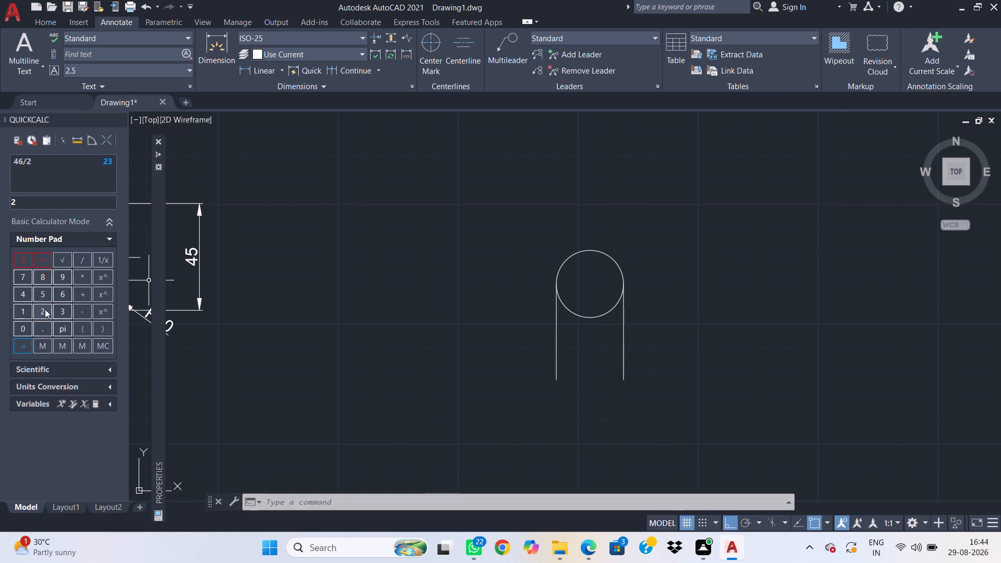
left_click(62, 314)
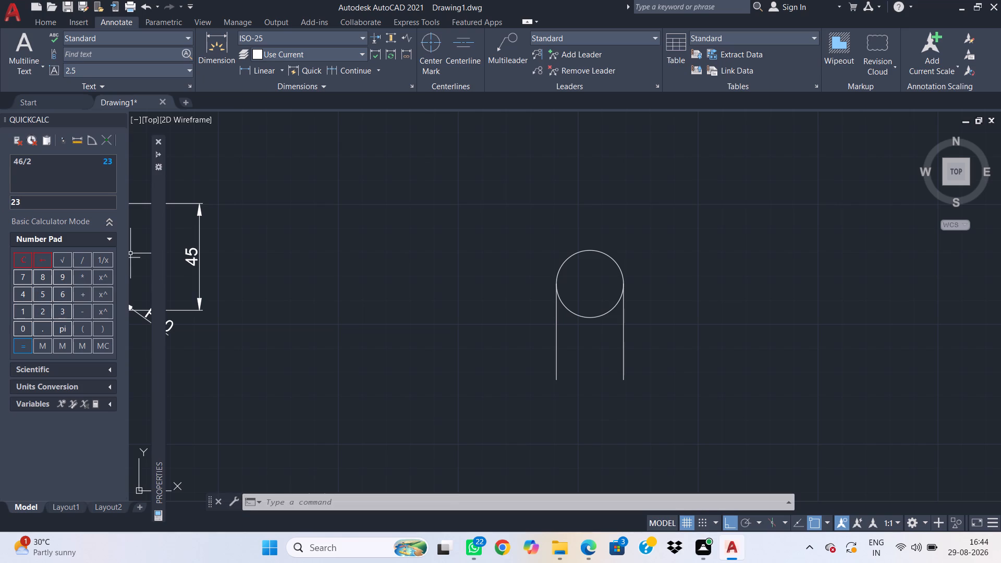
key("minus")
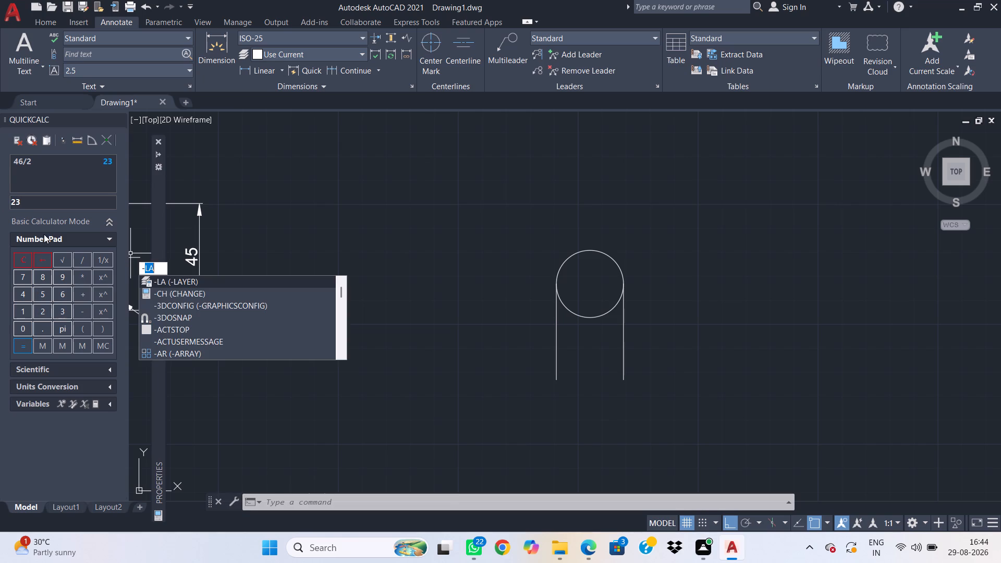
key("Escape")
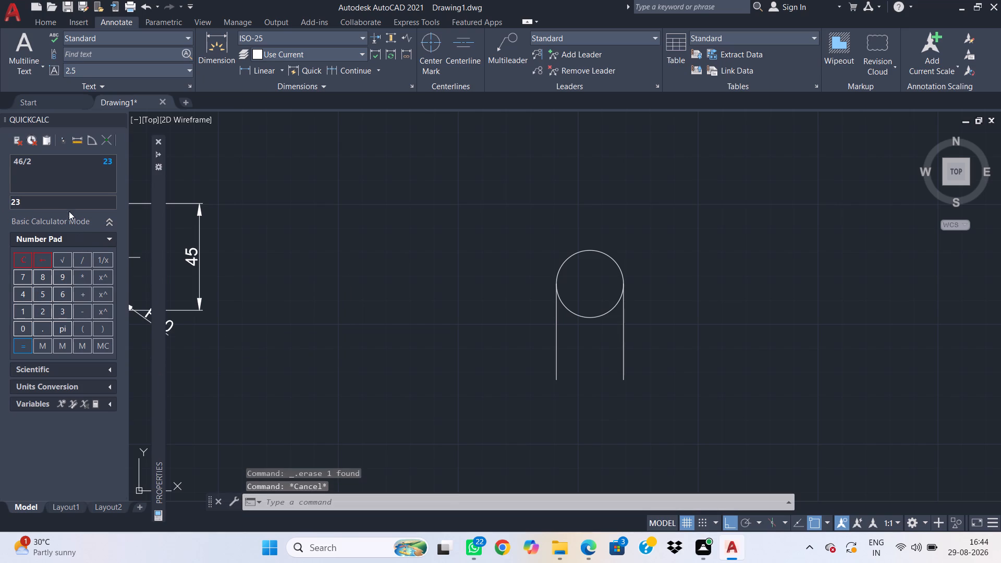
key("minus")
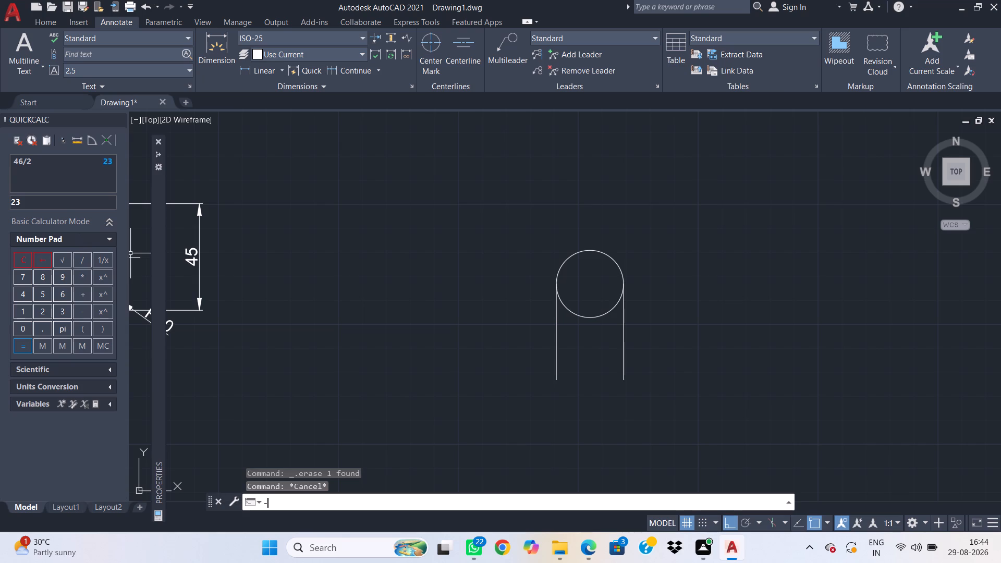
key("Escape")
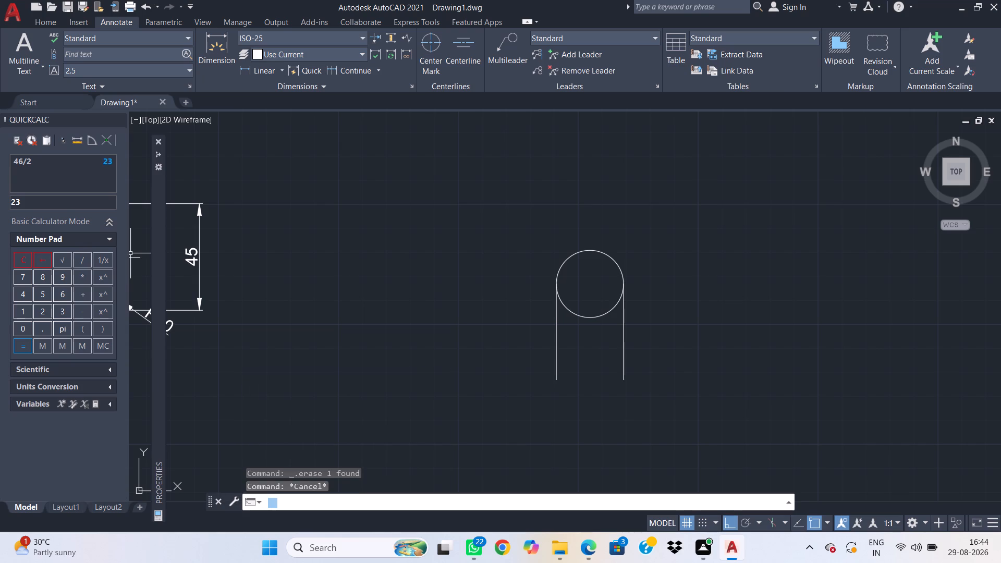
left_click(51, 201)
key("minus")
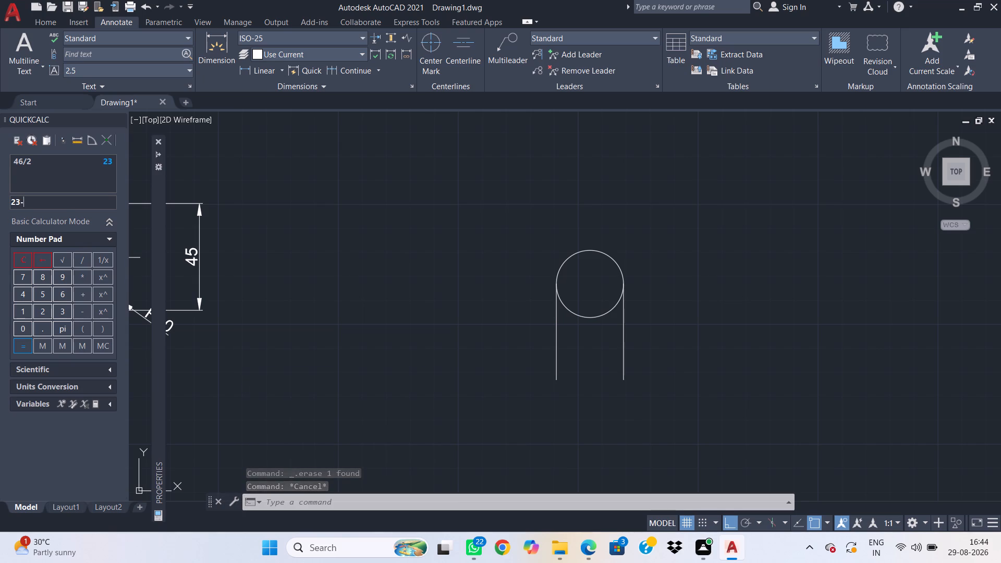
type("14")
key("Return")
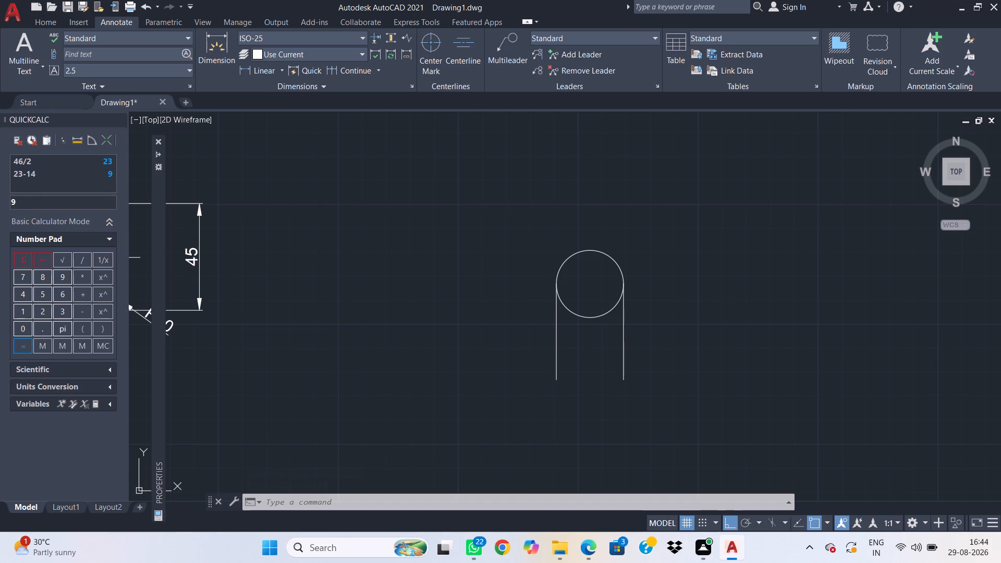
Draw a line 9 mm to the right from the lower end of the right vertical line, continuing 5 mm straight down.
type("l")
key("space")
left_click(624, 379)
key("9")
key("Return")
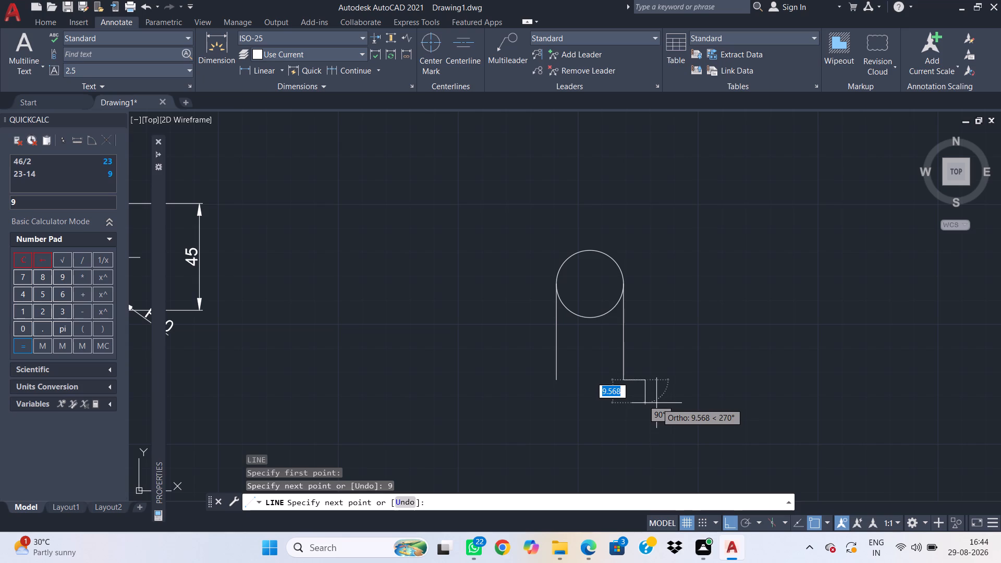
key("5")
key("Return")
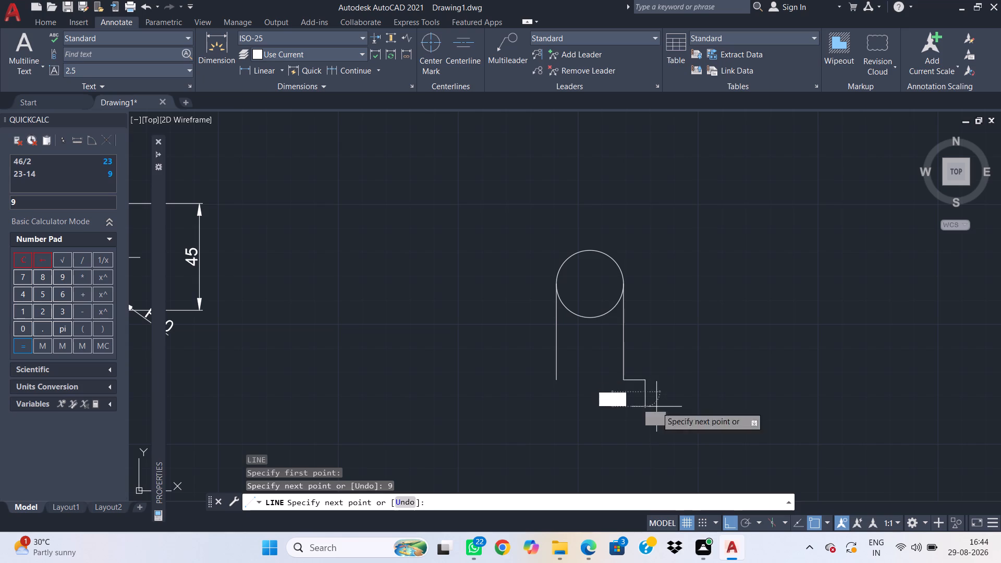
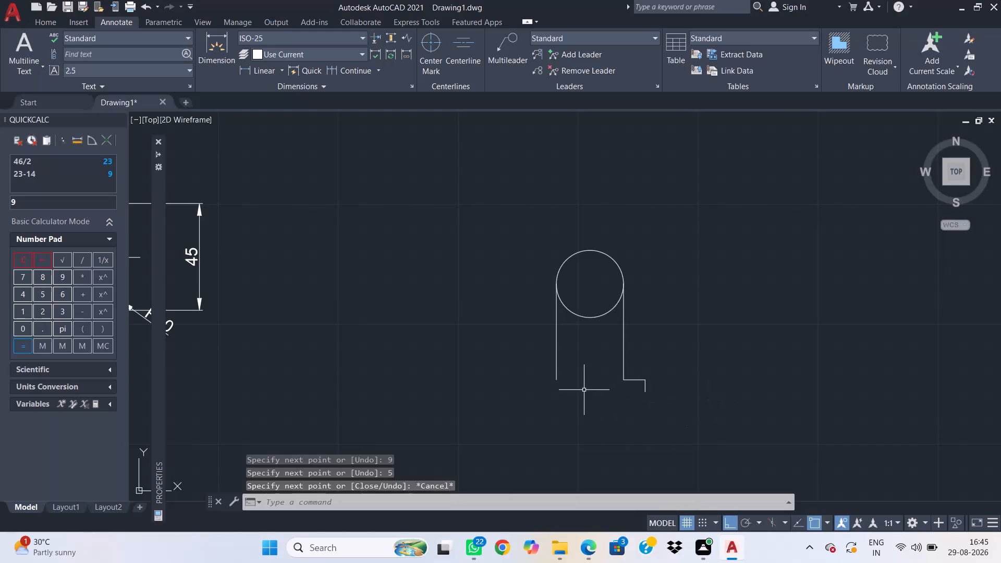
Move the circle, its vertical sides and the stepped lines to the empty area above the 80 x 45 mm plate.
scroll(584, 390, "down", 1)
left_click_drag(677, 403, 669, 403)
left_click(462, 286)
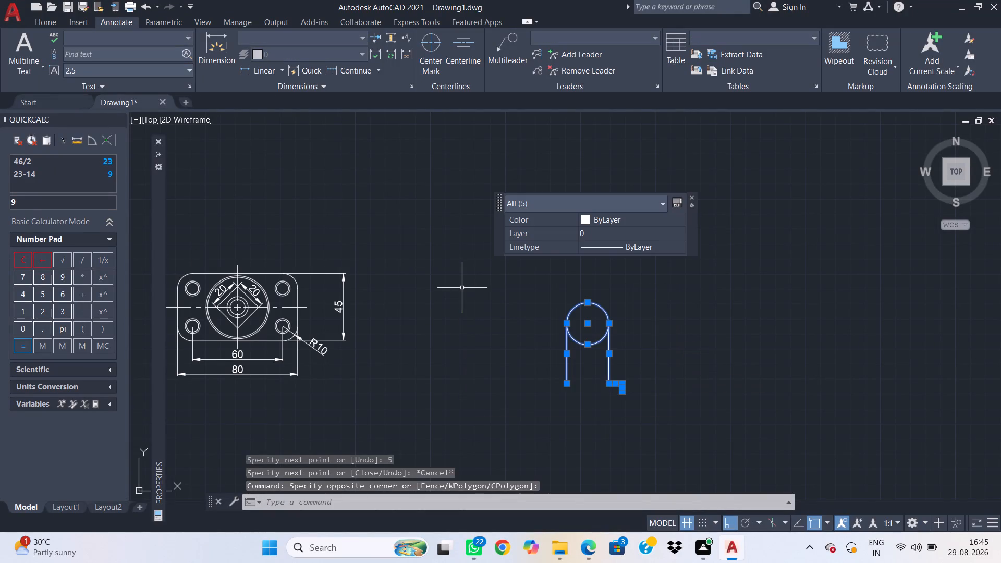
type("m")
key("space")
left_click(644, 394)
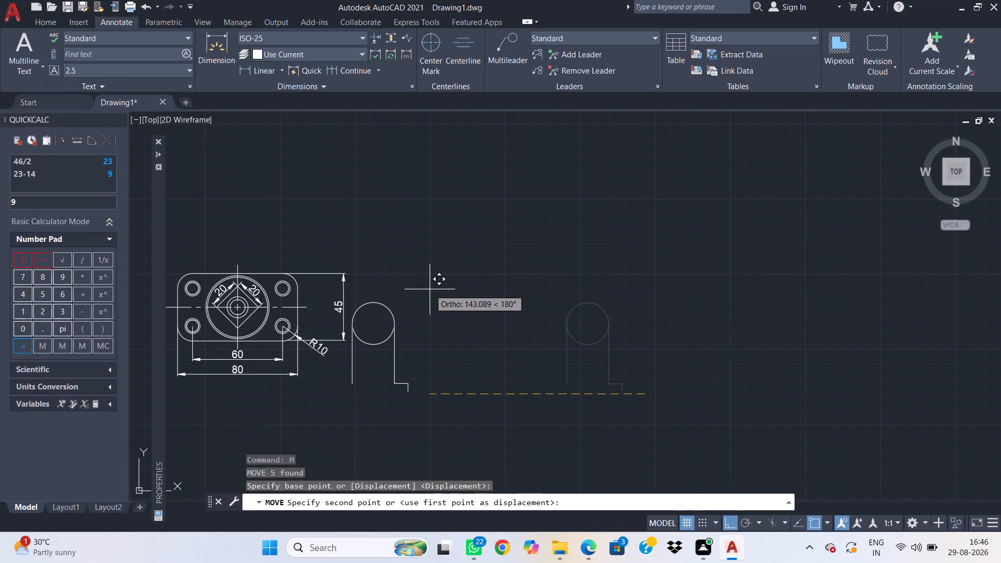
key("shift+F8")
middle_click_drag(322, 211, 425, 221)
left_click(395, 222)
key("Escape")
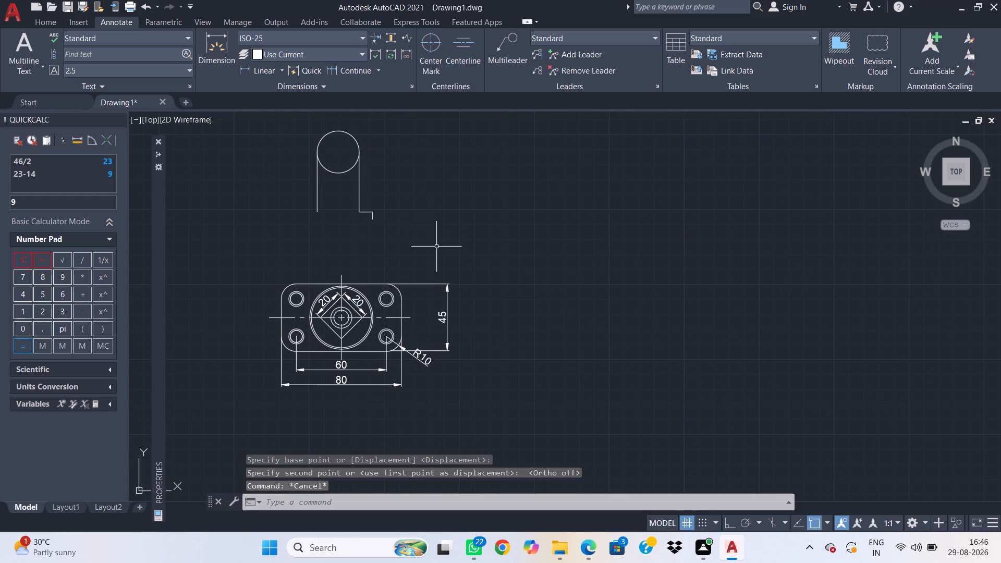
Draw a vertical construction line through the right edge of the plate, with Ortho on.
type("xl")
key("space")
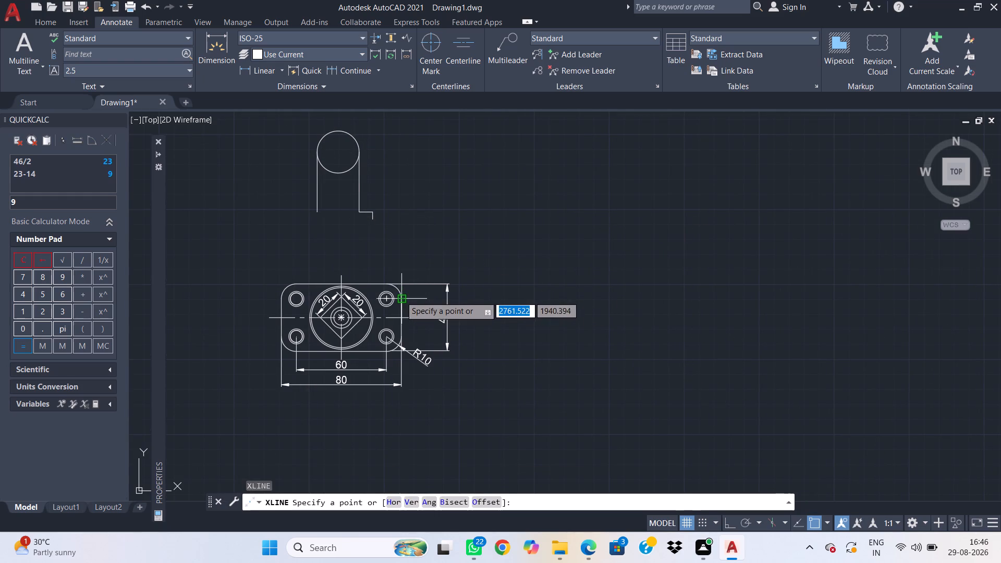
left_click(400, 296)
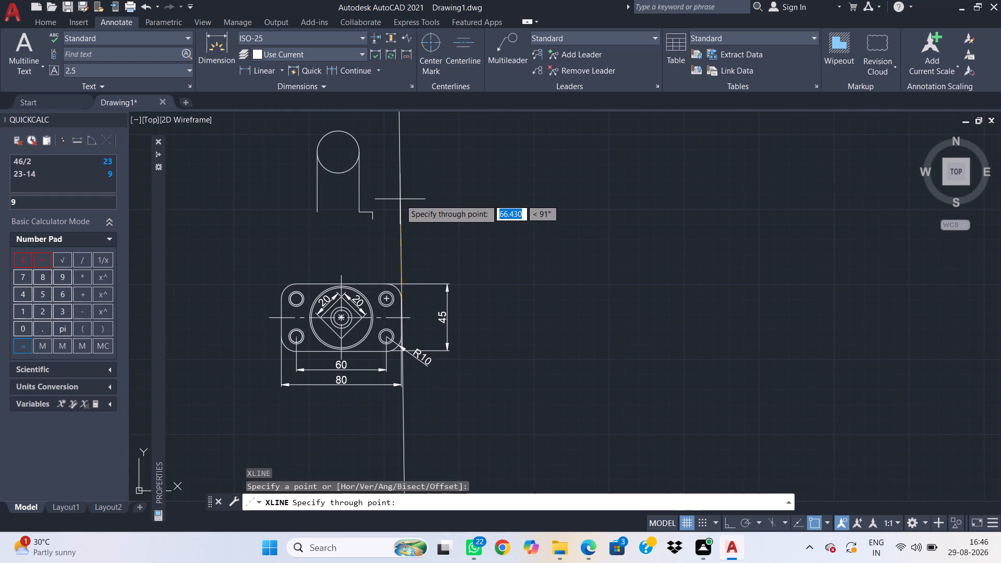
key("shift+F8")
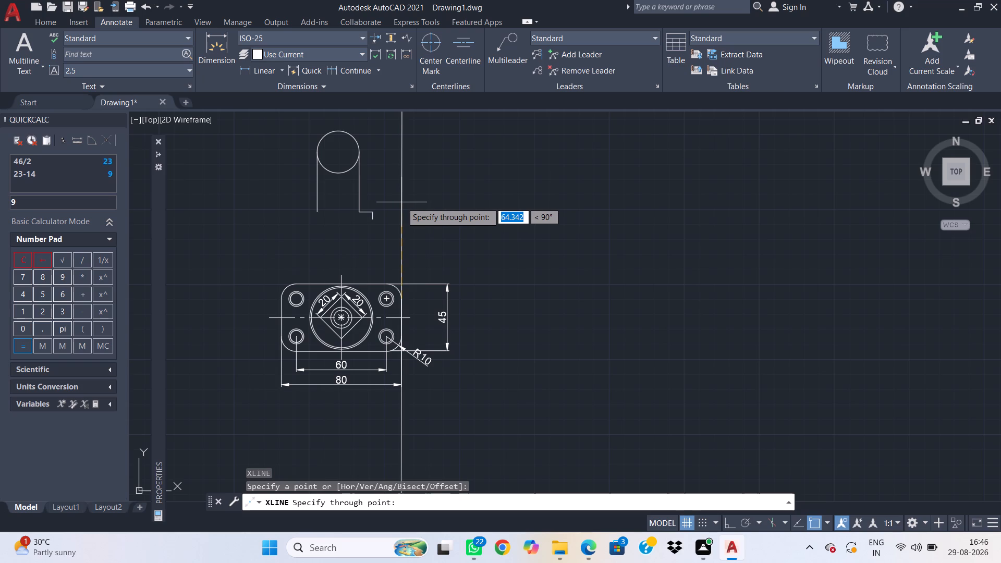
key("shift+ampersand")
key("shift+F8")
key("shift+F8")
key("shift+F8")
key("shift+F8")
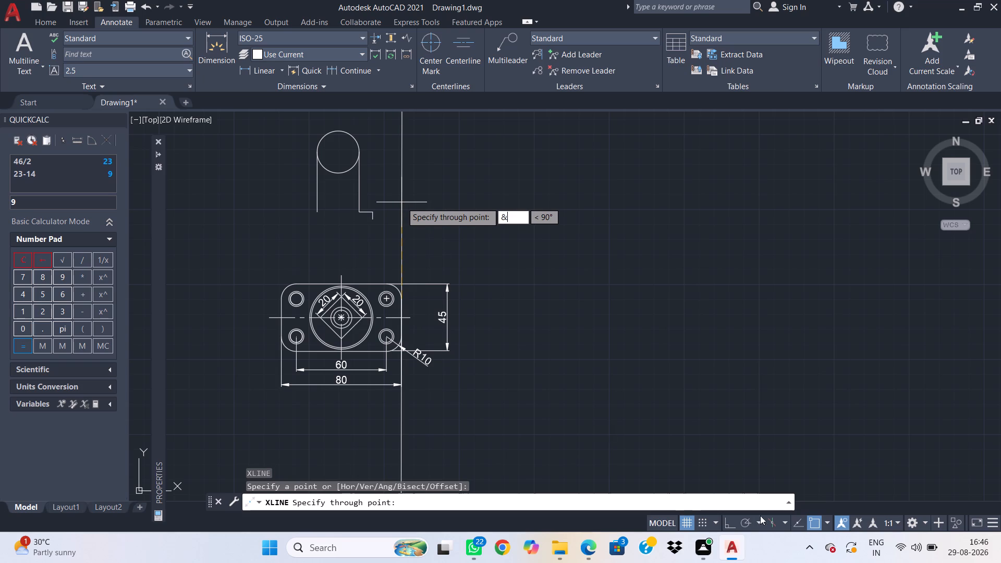
left_click(731, 526)
left_click(731, 517)
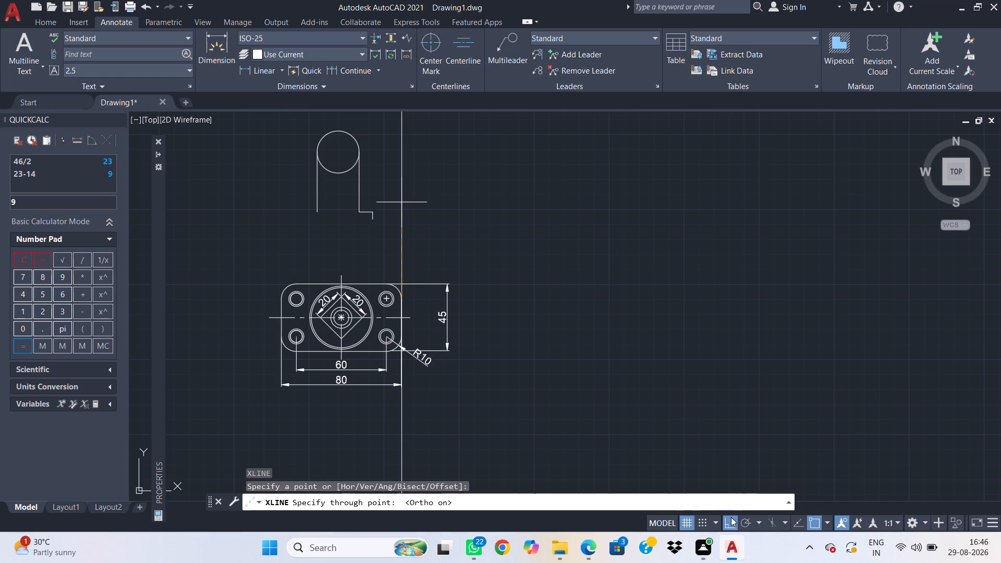
left_click(466, 200)
key("Escape")
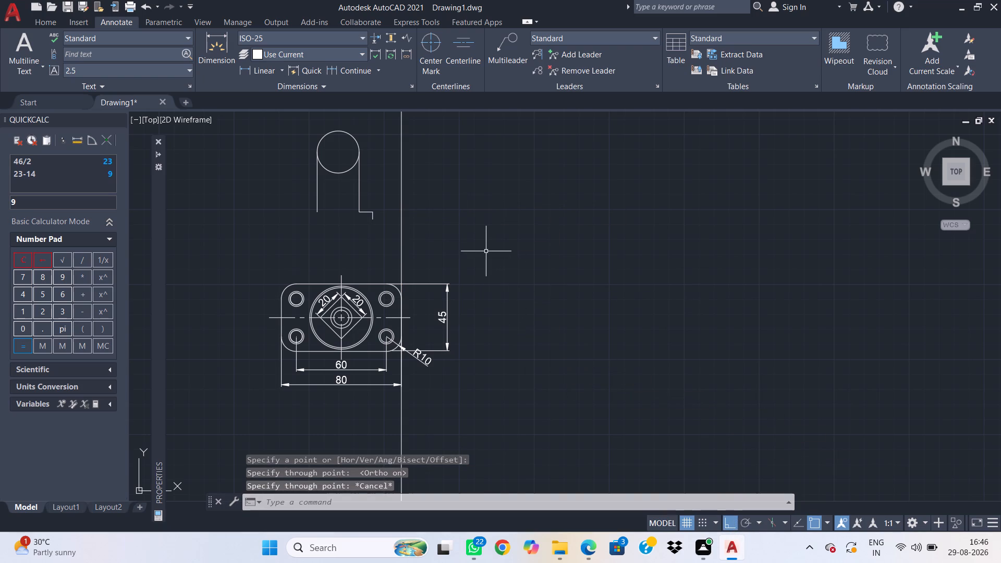
Draw a vertical construction line through the midpoint of the plate's top edge.
scroll(414, 239, "up", 1)
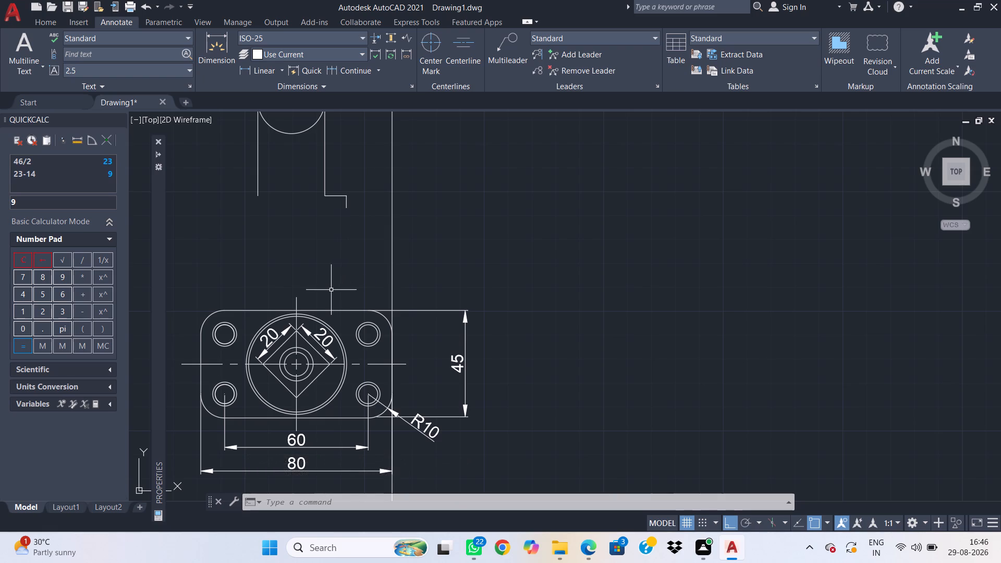
key("x")
key("l")
key("Return")
left_click(295, 310)
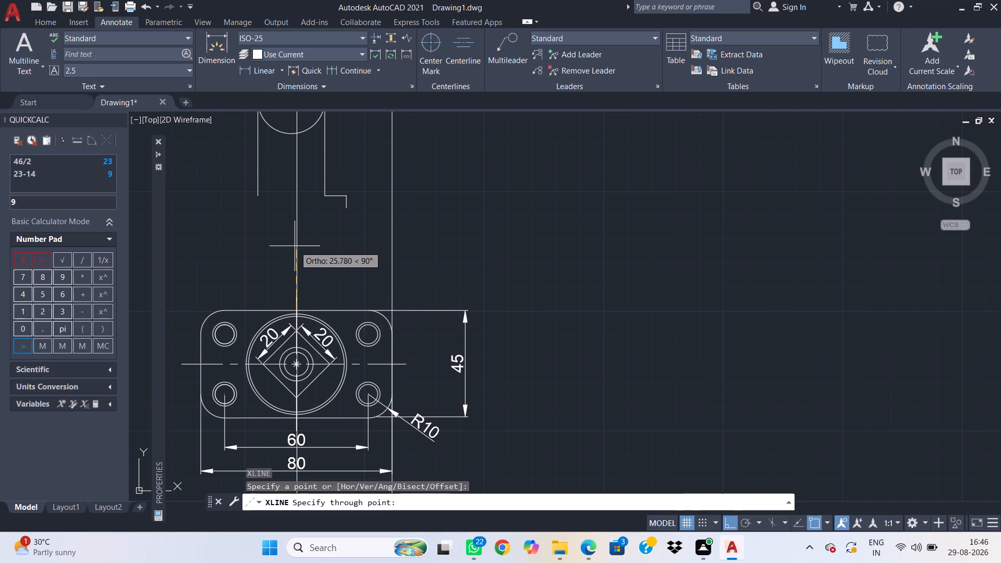
left_click(294, 224)
key("Escape")
scroll(327, 244, "down", 1)
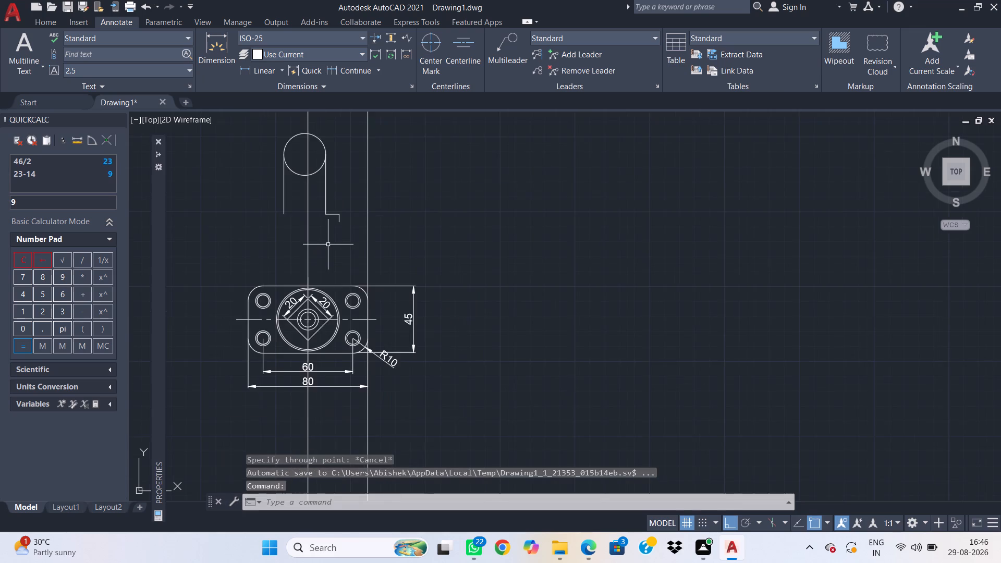
Move the whole upper part horizontally from the circle's centre onto the plate's central construction line.
middle_click_drag(328, 244, 403, 336)
left_click(420, 329)
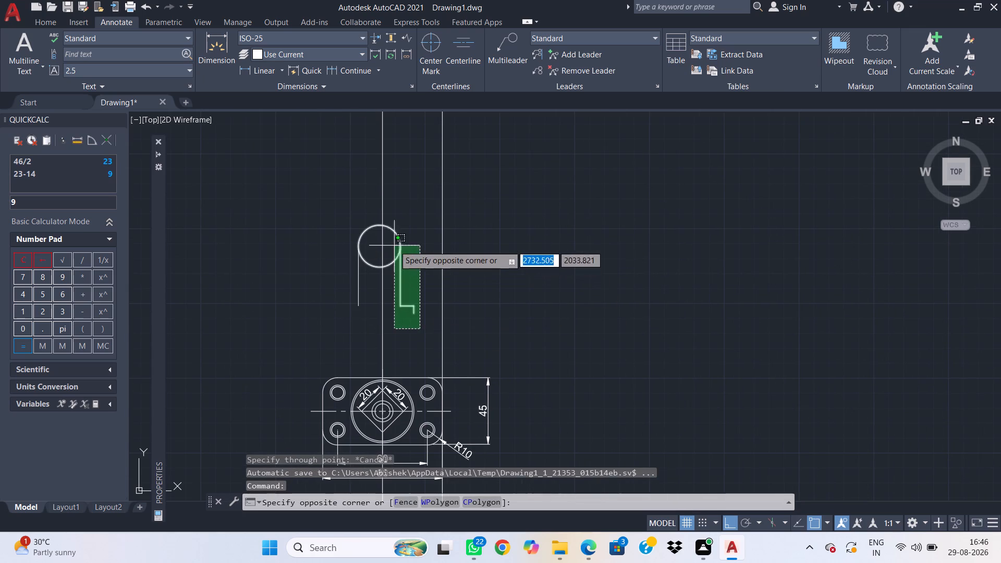
key("Escape")
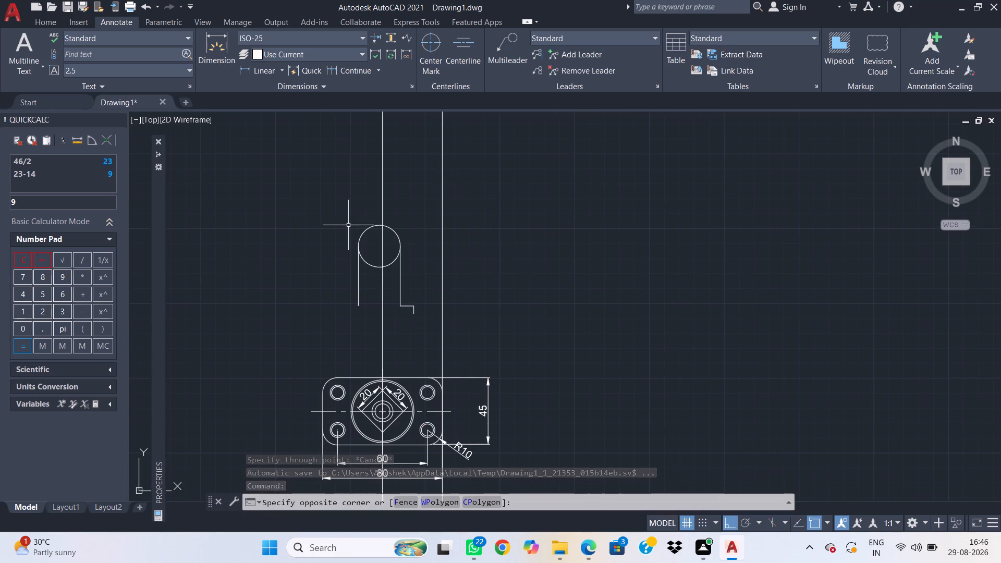
left_click(343, 205)
left_click(423, 324)
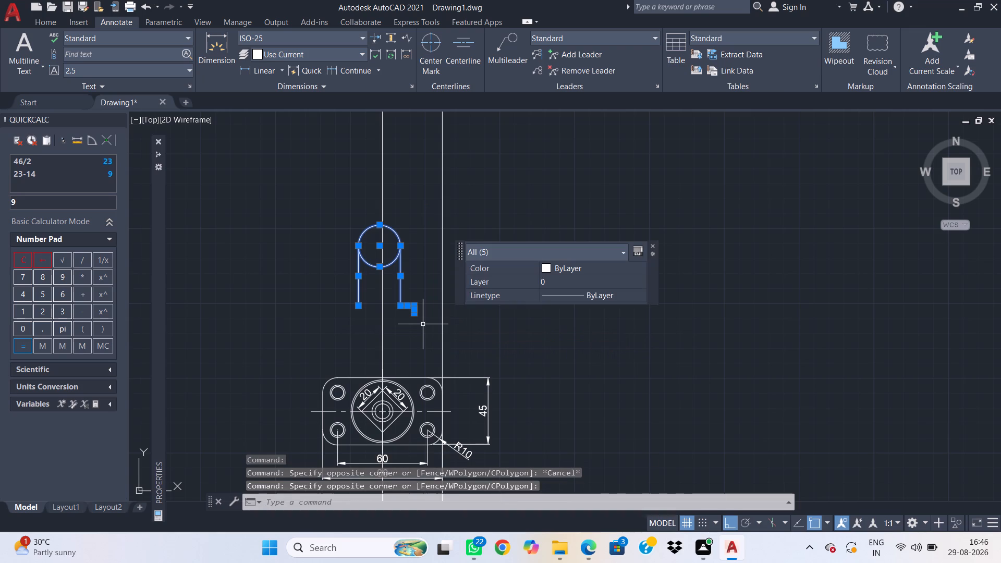
type("m")
key("space")
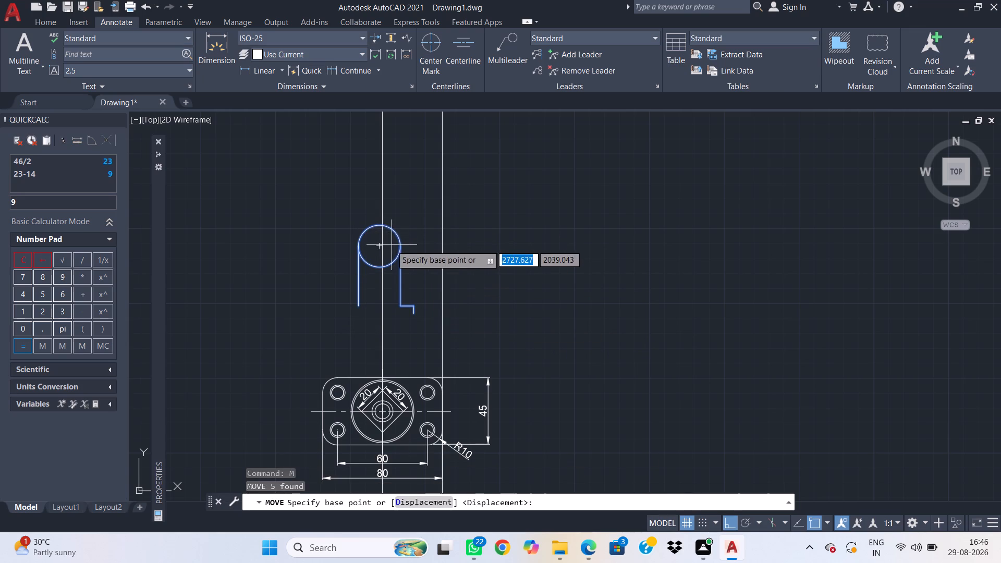
left_click(381, 245)
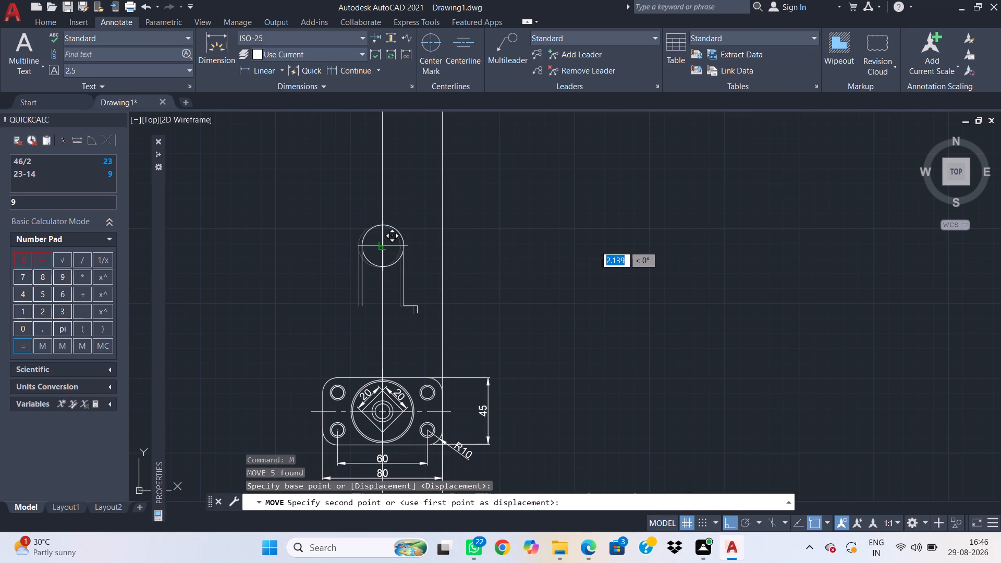
left_click(383, 246)
key("Escape")
scroll(441, 345, "up", 1)
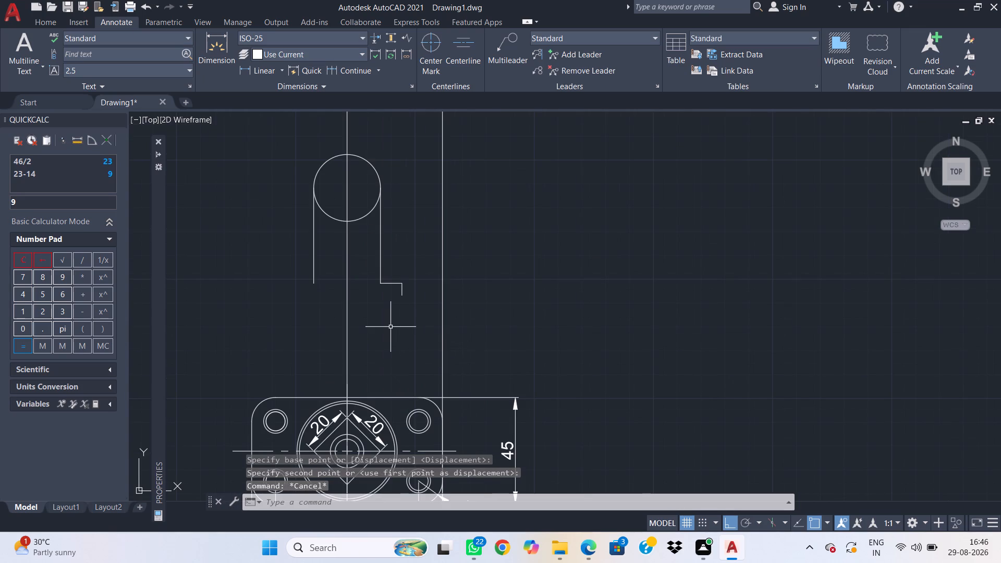
Draw a horizontal line from the lower end of the 5 mm step to the right construction line.
type("l")
key("space")
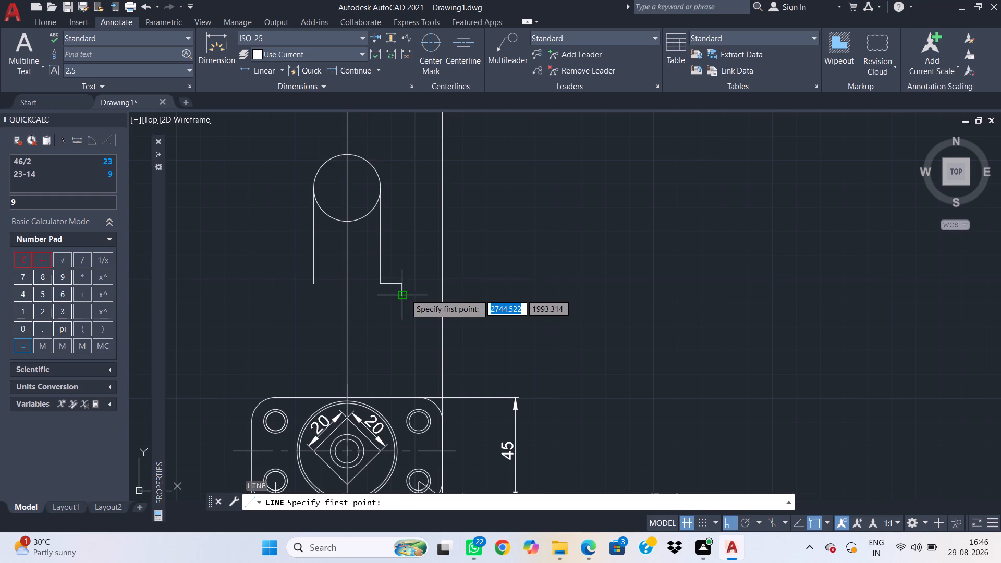
left_click(402, 294)
left_click(444, 298)
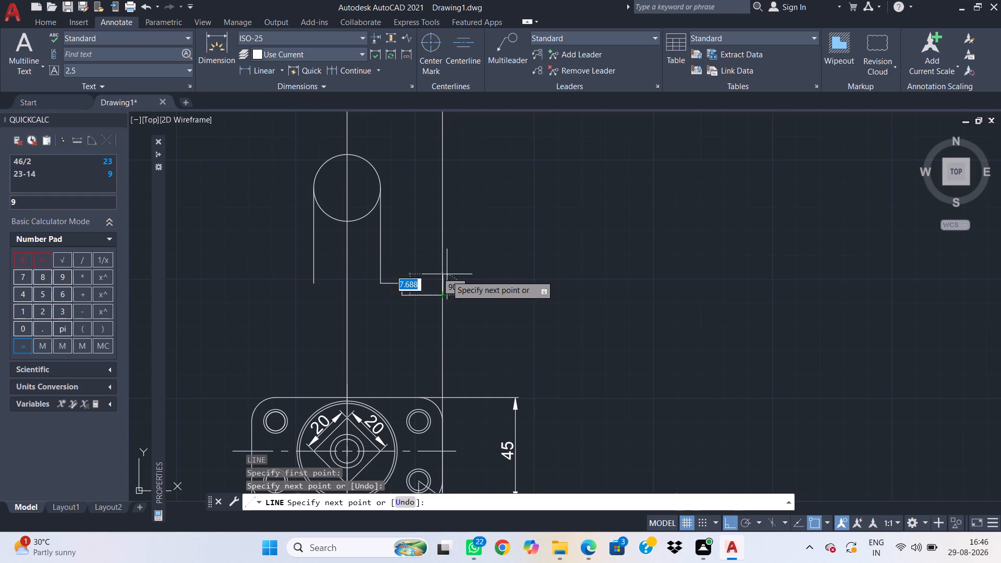
key("Escape")
Delete the two vertical construction lines through the plate's right edge and centre.
left_click(457, 199)
left_click(435, 189)
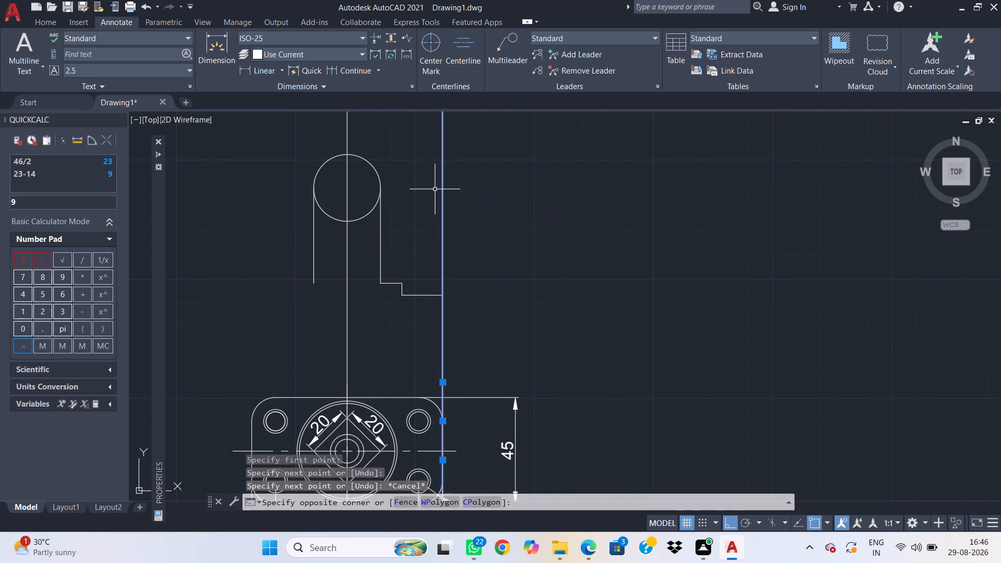
left_click(357, 128)
left_click(329, 129)
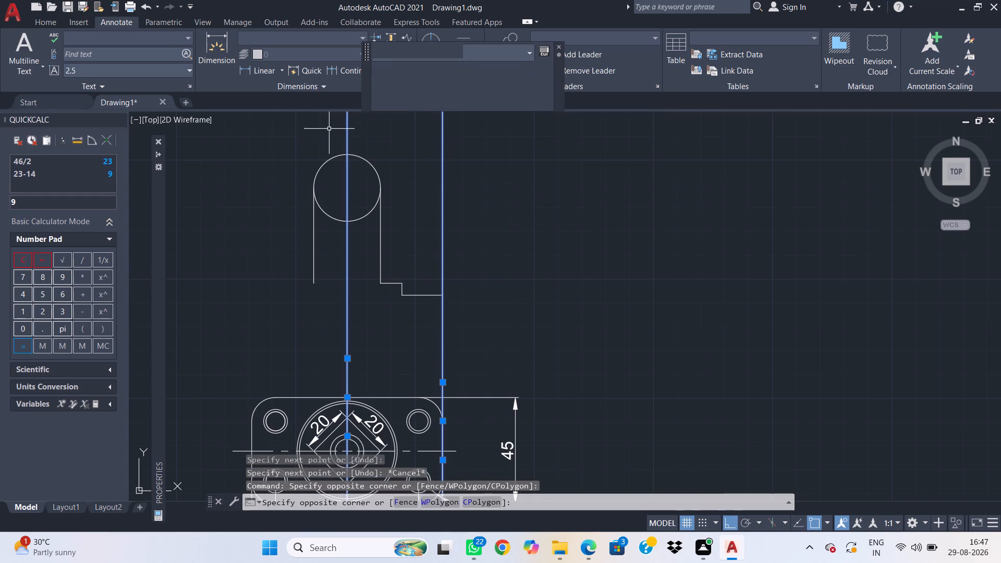
key("Delete")
Draw a line 14 mm straight up from the right end of the base's horizontal line.
type("l")
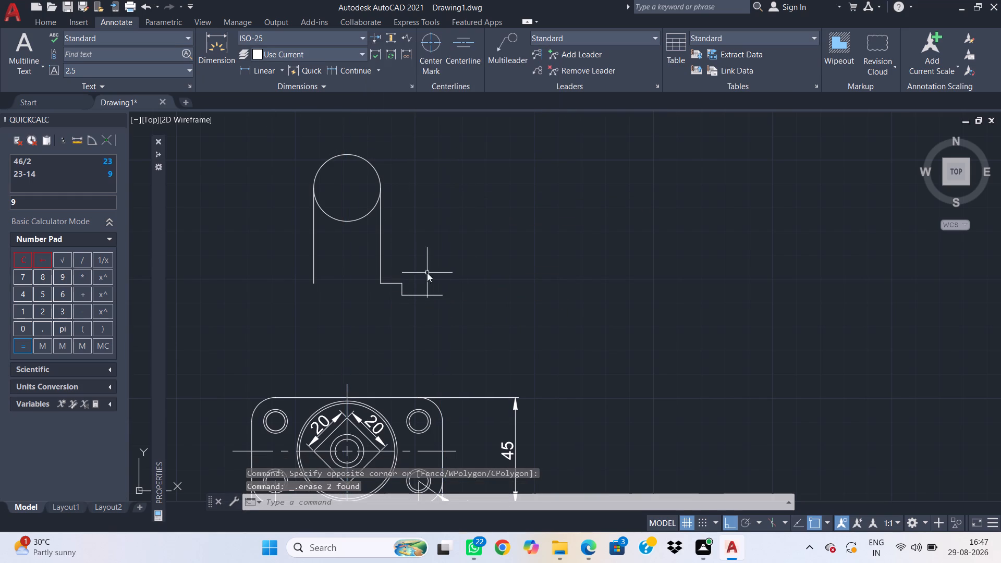
key("space")
left_click(444, 298)
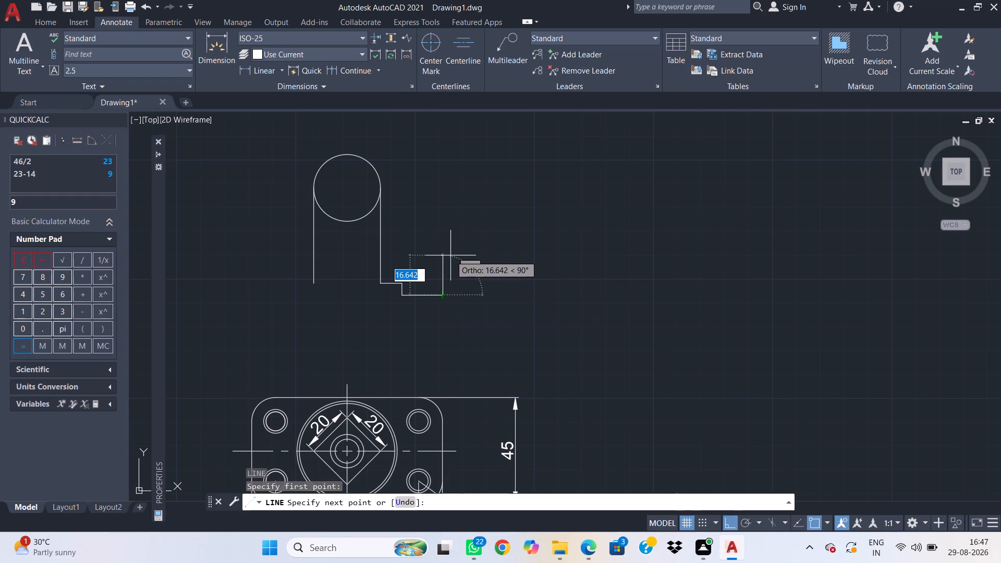
type("14")
key("Return")
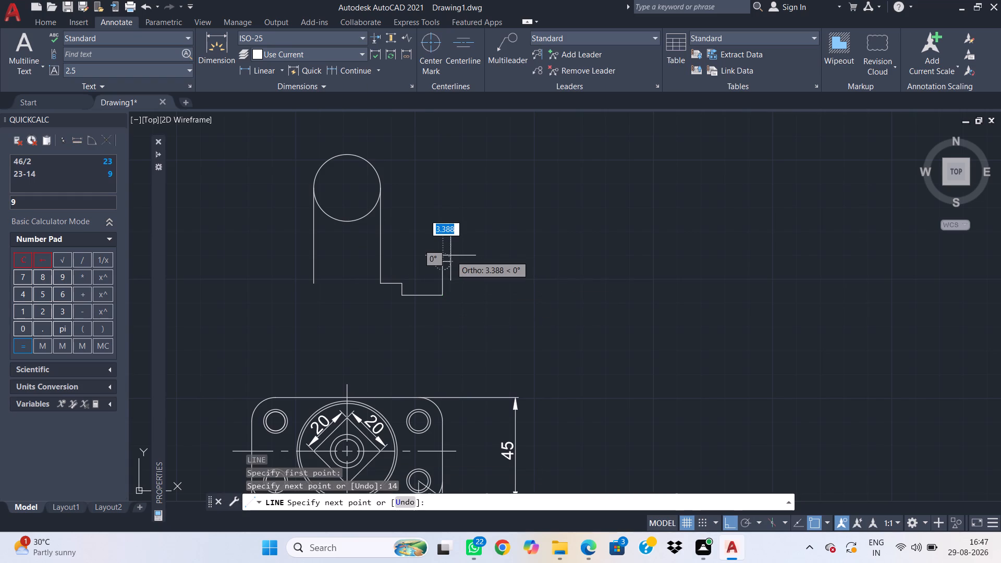
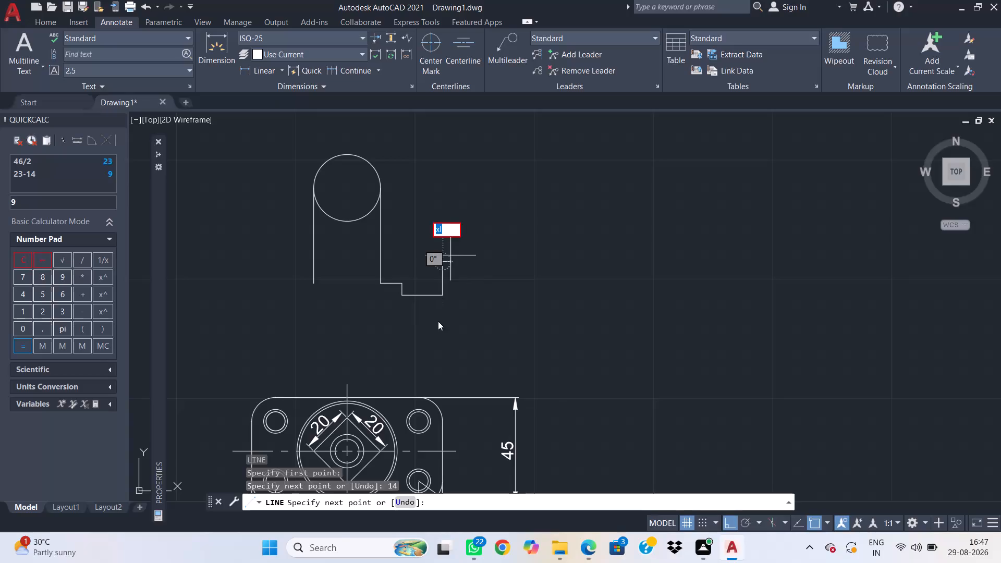
Draw a vertical construction line through the rightmost point of the plate's largest circle, up past the stepped base.
key("Escape")
key("Escape")
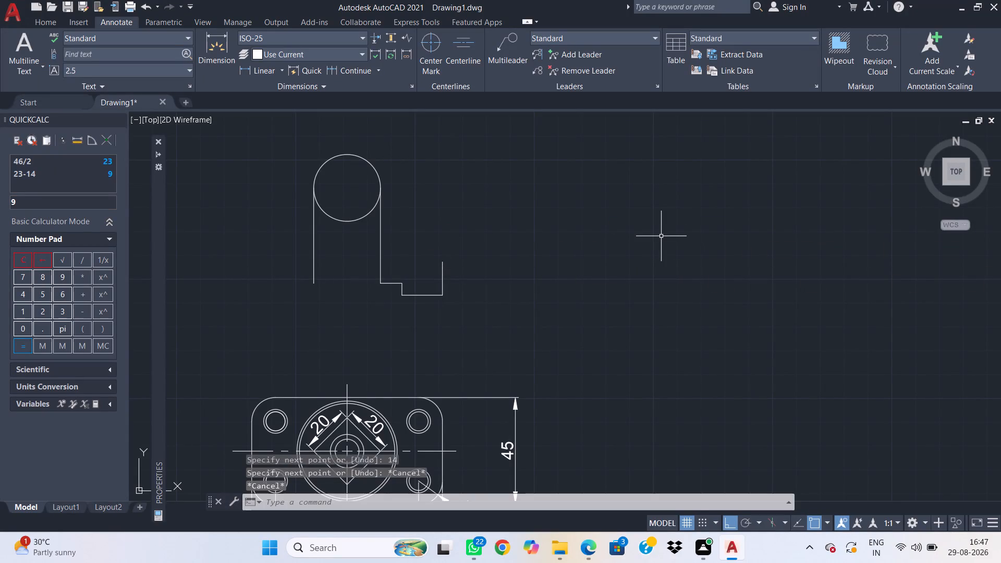
type("xl")
key("space")
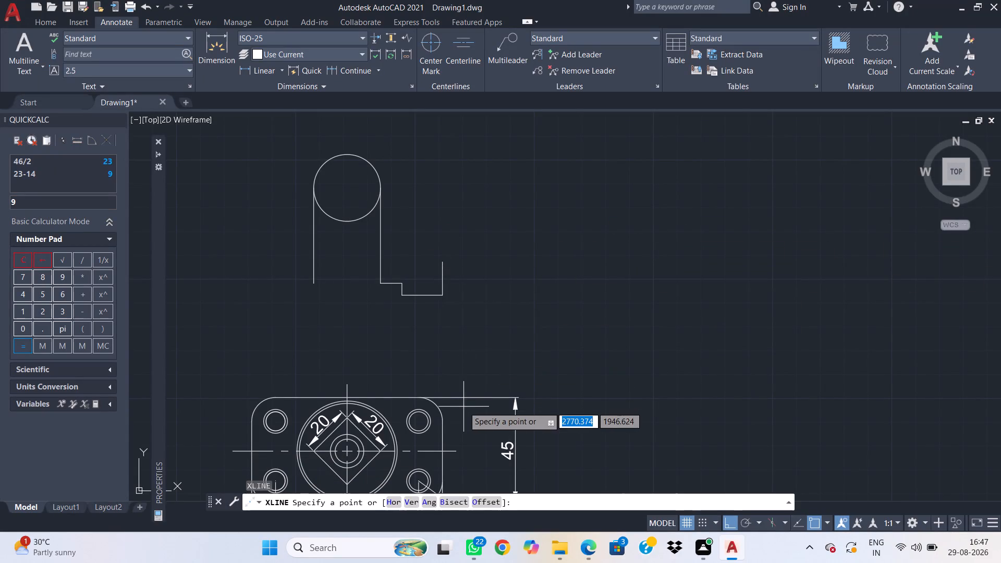
middle_click_drag(470, 407, 506, 336)
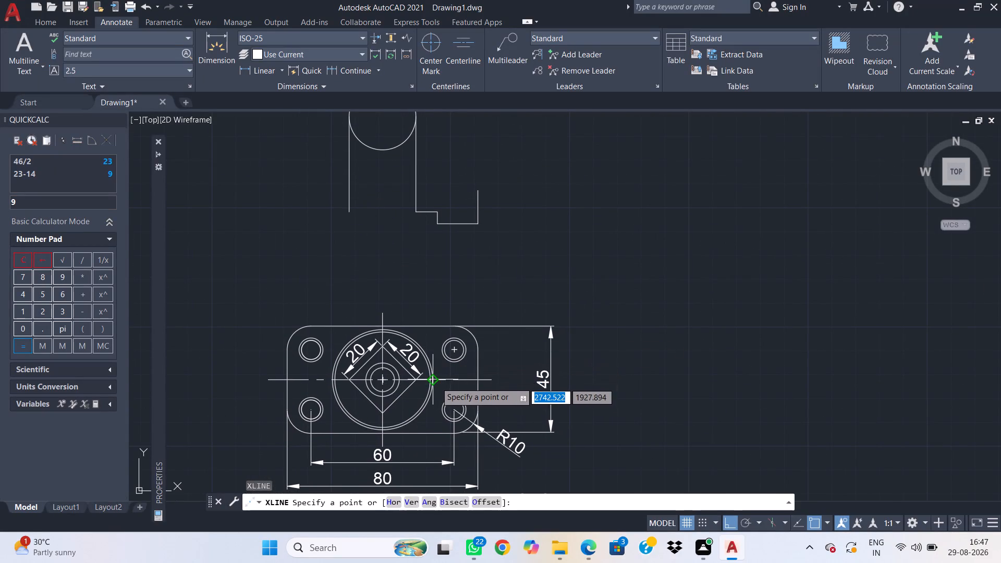
left_click(435, 381)
left_click(419, 241)
key("ctrl+alt+shift+super+space")
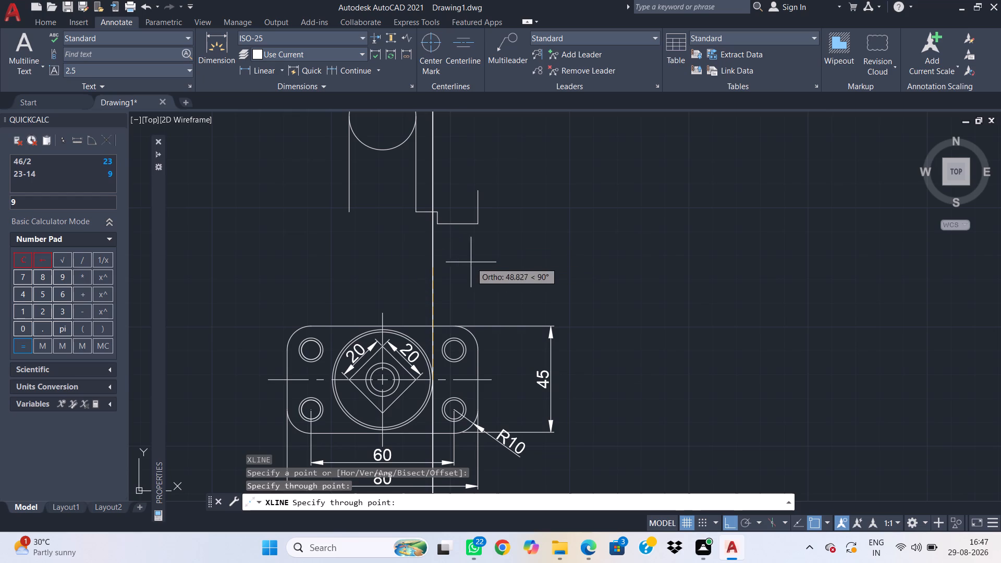
key("Escape")
Draw a horizontal line from the upper end of the 14 mm line to the vertical construction line.
type("l")
key("space")
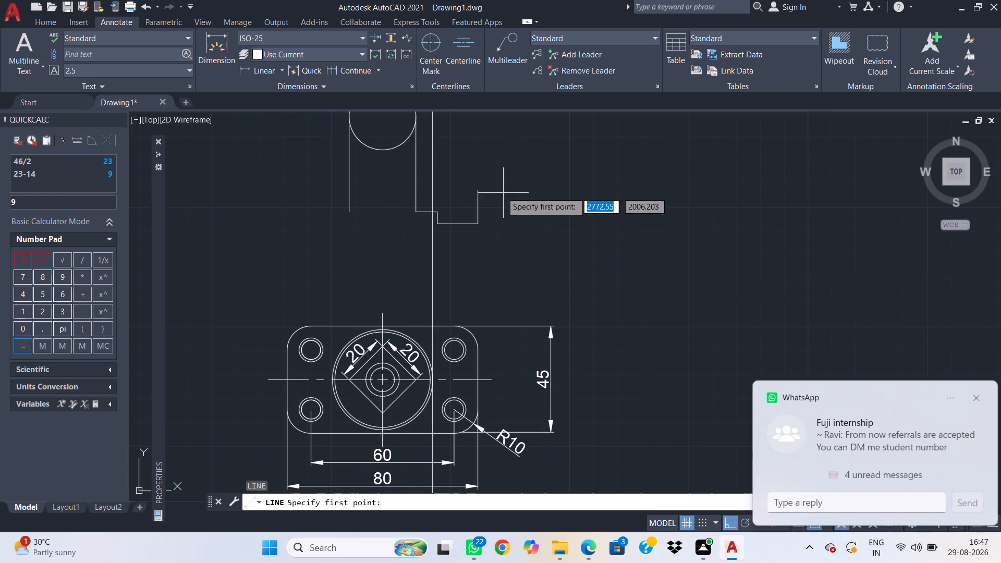
left_click(479, 192)
left_click(434, 191)
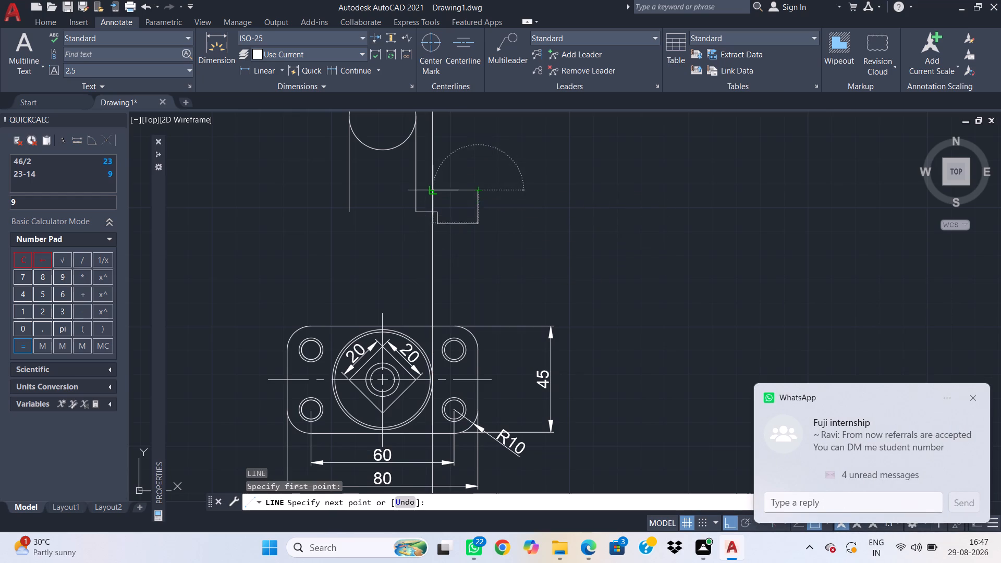
key("Escape")
Delete the vertical construction line through the large circle's rightmost point.
left_click(458, 157)
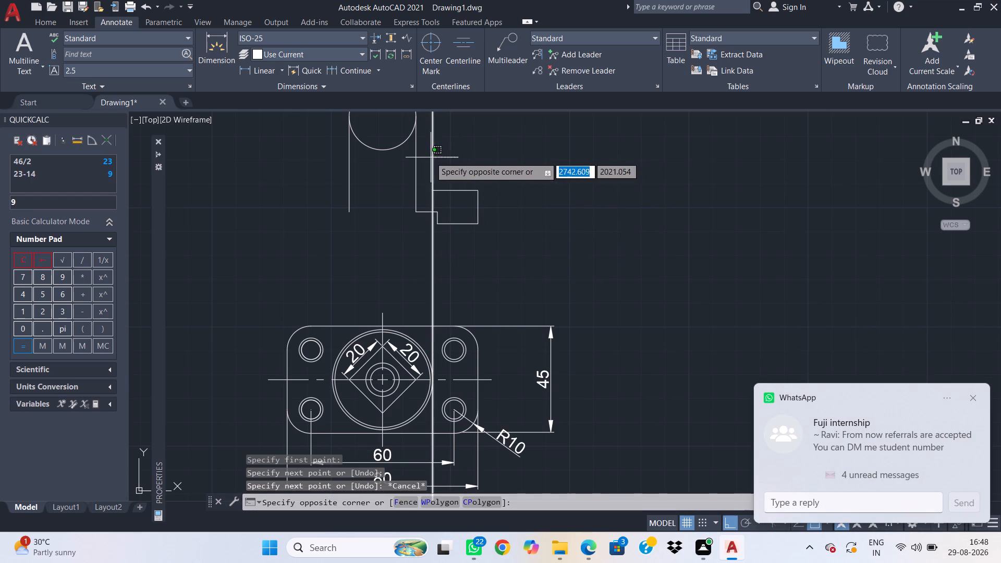
left_click(425, 157)
key("Delete")
middle_click_drag(455, 179, 456, 179)
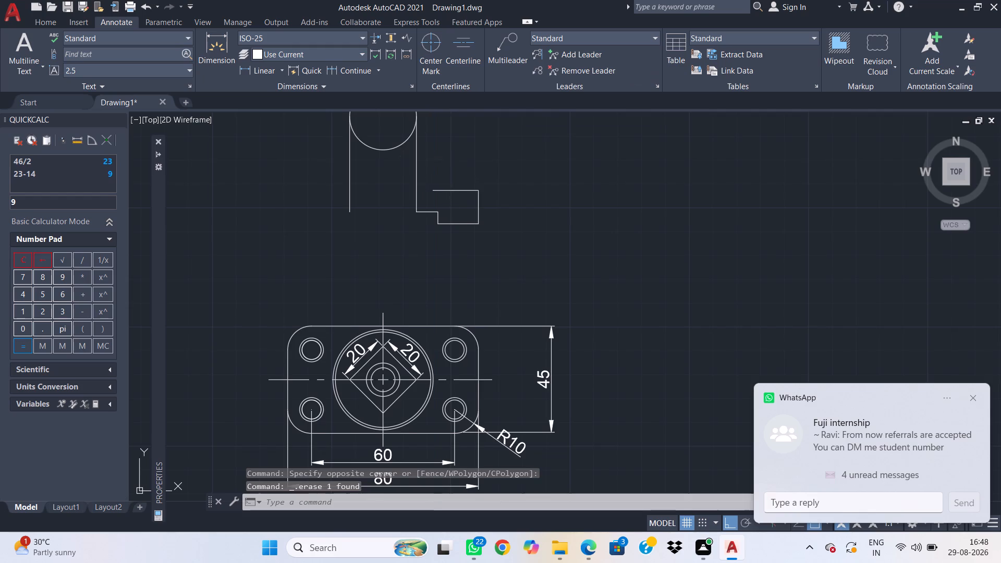
middle_click_drag(456, 179, 579, 275)
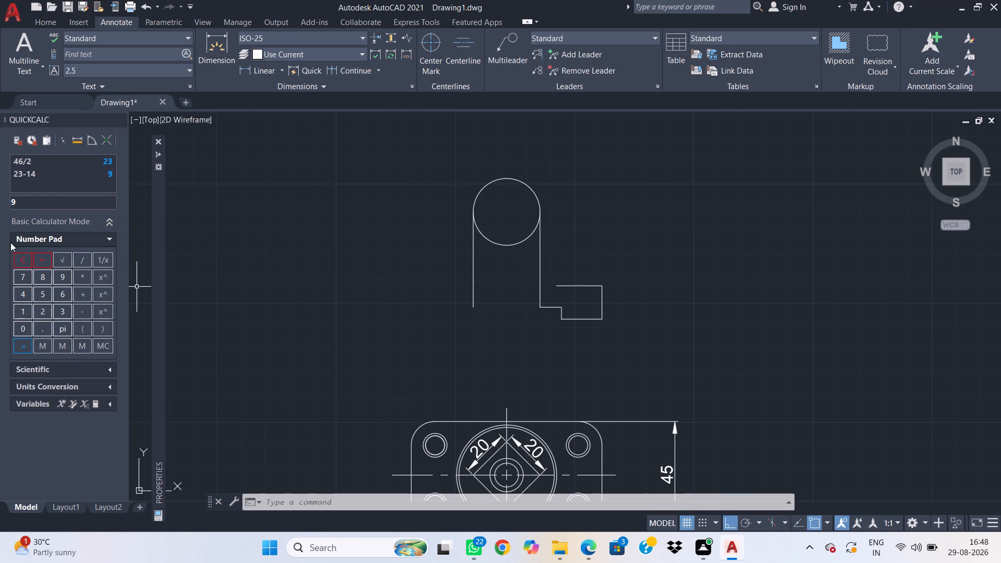
Calculate 85-14-20 and draw a 51 mm line straight up from the left end of the base's top horizontal line.
left_click(43, 204)
key("Escape")
key("Escape")
type("85-")
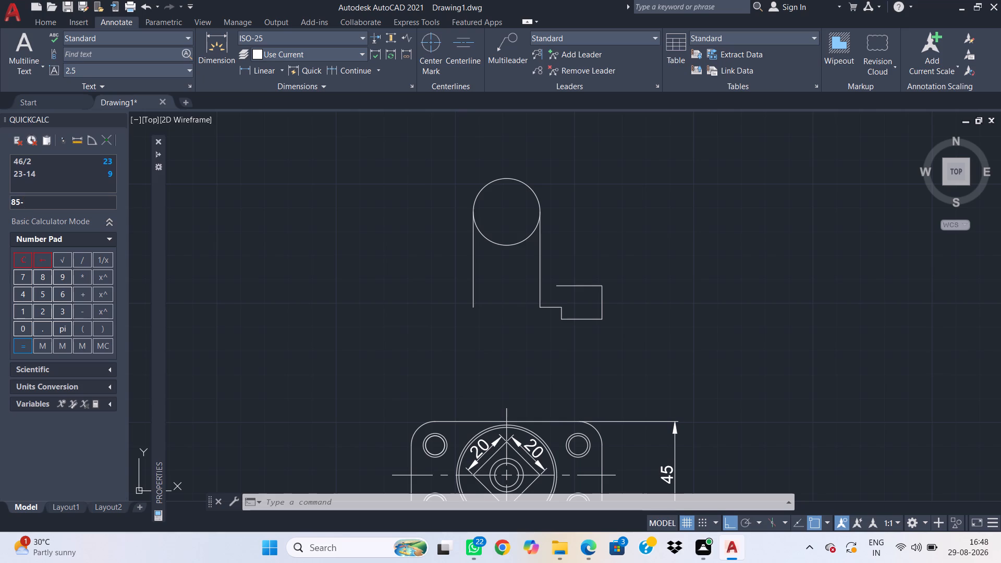
type("14-20")
key("Return")
key("l")
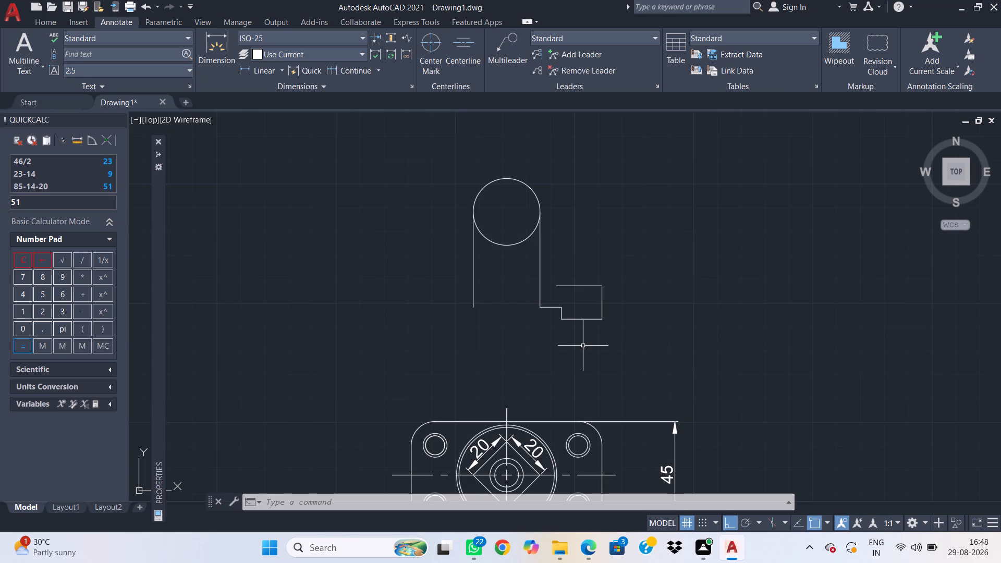
key("space")
left_click(557, 283)
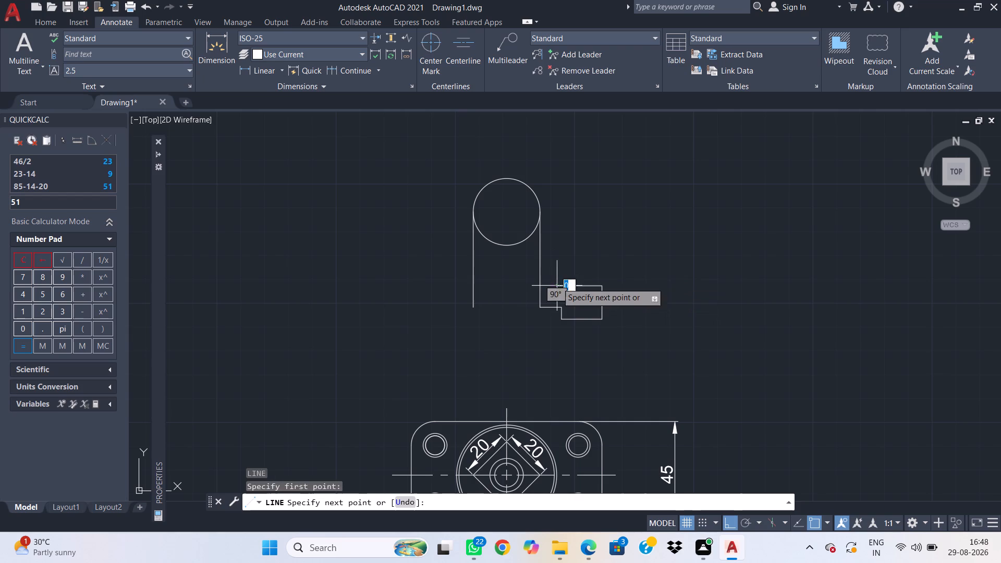
type("51")
key("Return")
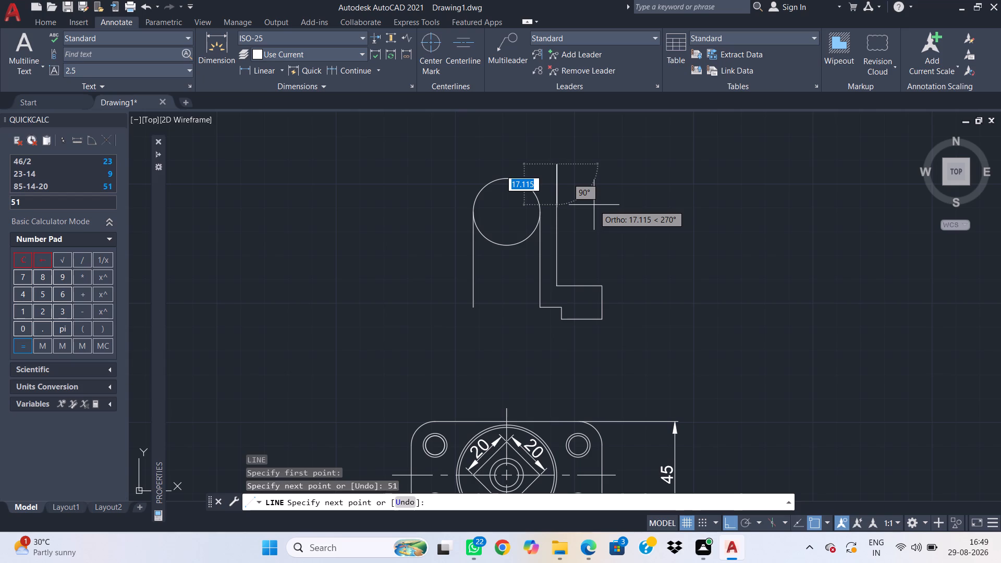
key("Escape")
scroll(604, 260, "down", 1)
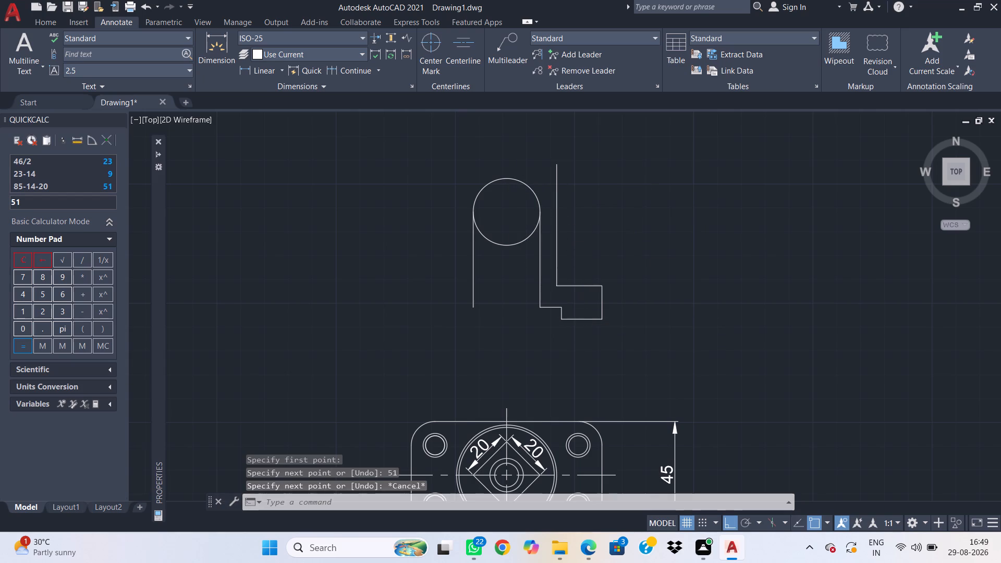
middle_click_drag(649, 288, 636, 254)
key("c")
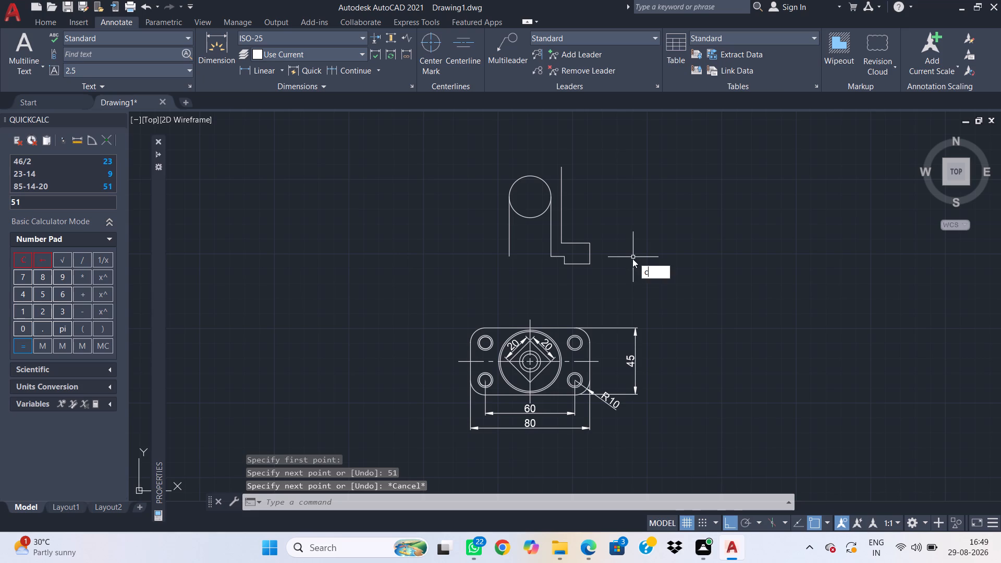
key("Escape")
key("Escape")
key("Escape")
Draw a vertical construction line through the right corner of the rotated 20 mm square in the plate.
type("xl")
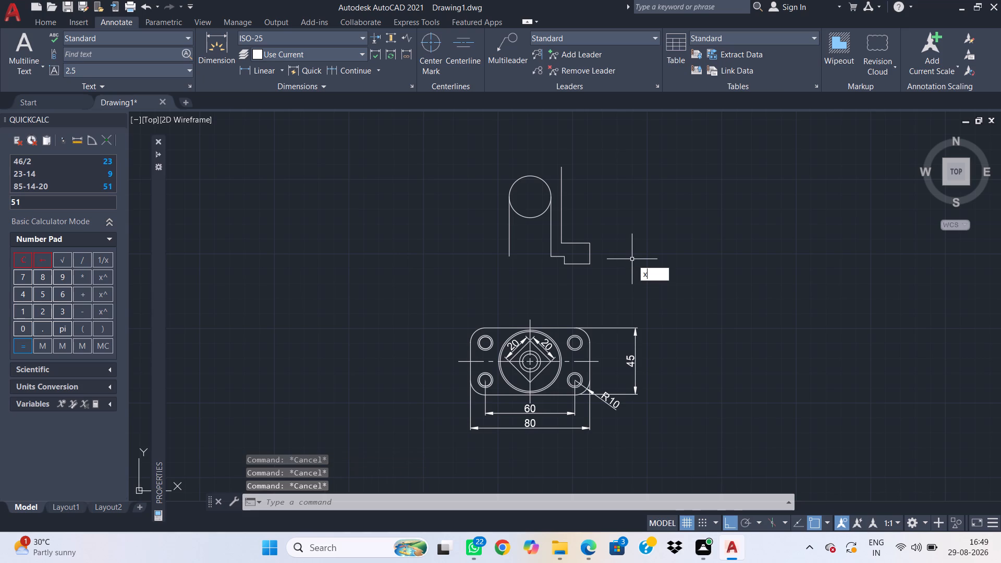
key("space")
scroll(585, 354, "up", 1)
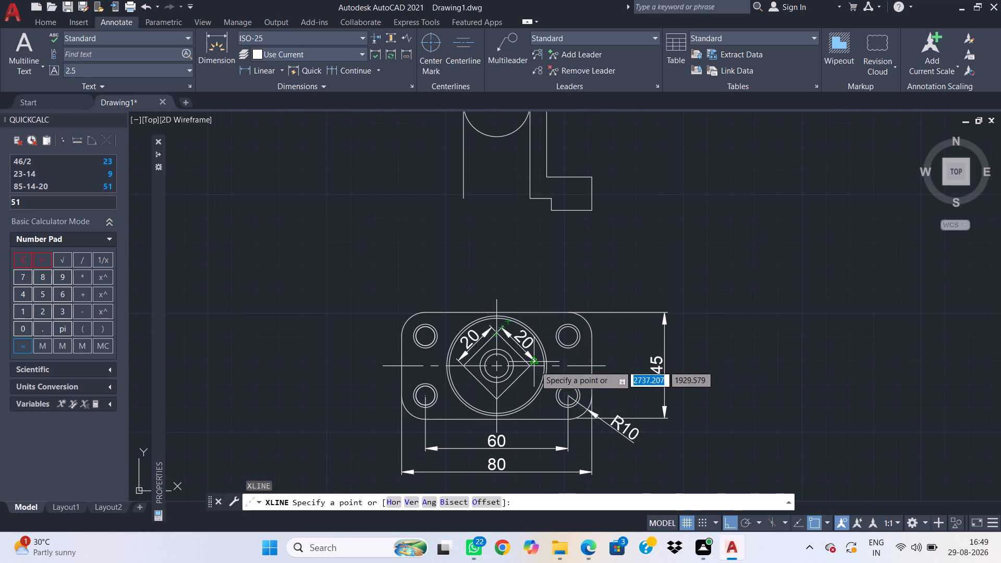
scroll(528, 368, "up", 3)
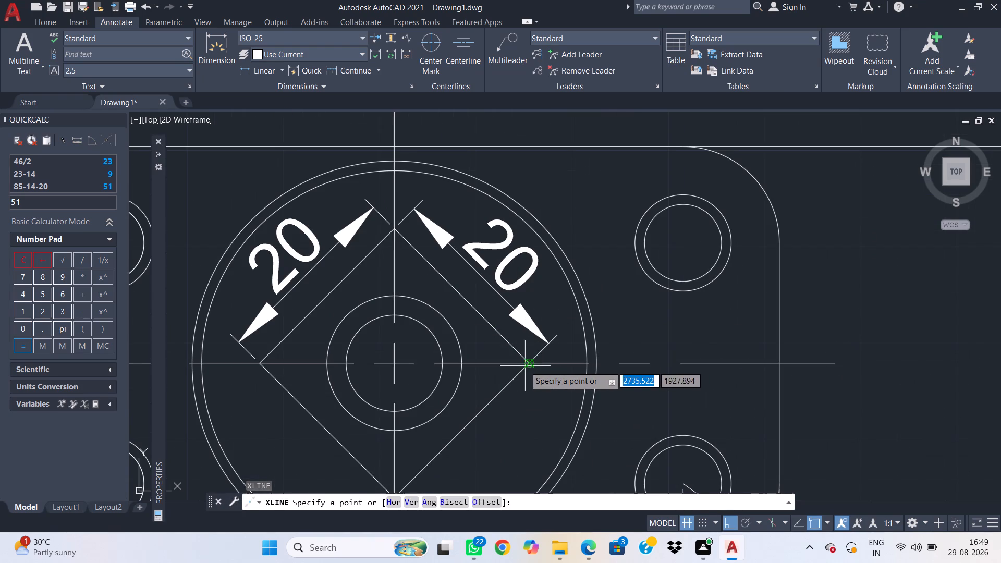
left_click(526, 364)
scroll(544, 279, "down", 1)
middle_click_drag(551, 253, 557, 296)
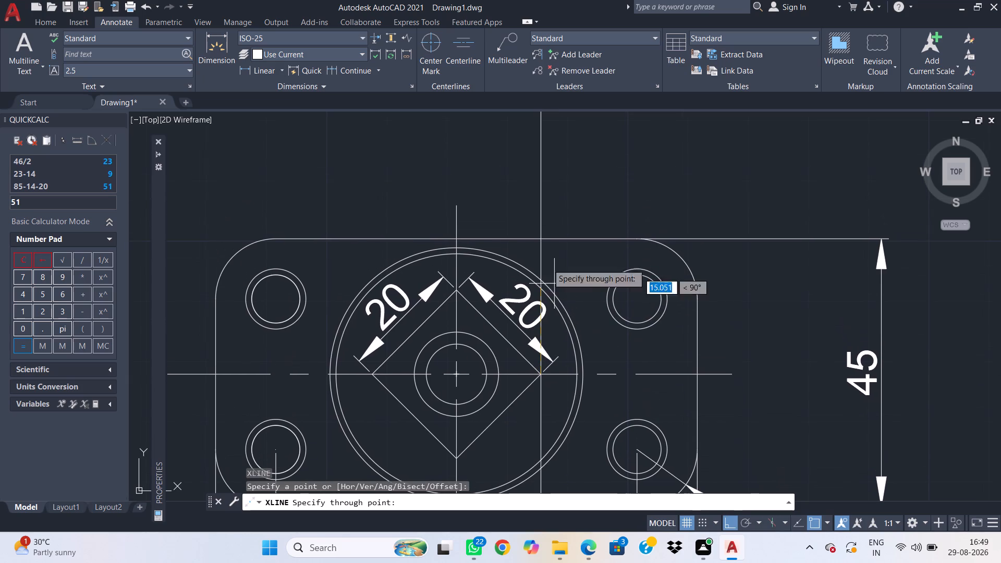
left_click(549, 199)
scroll(580, 248, "down", 2)
key("Escape")
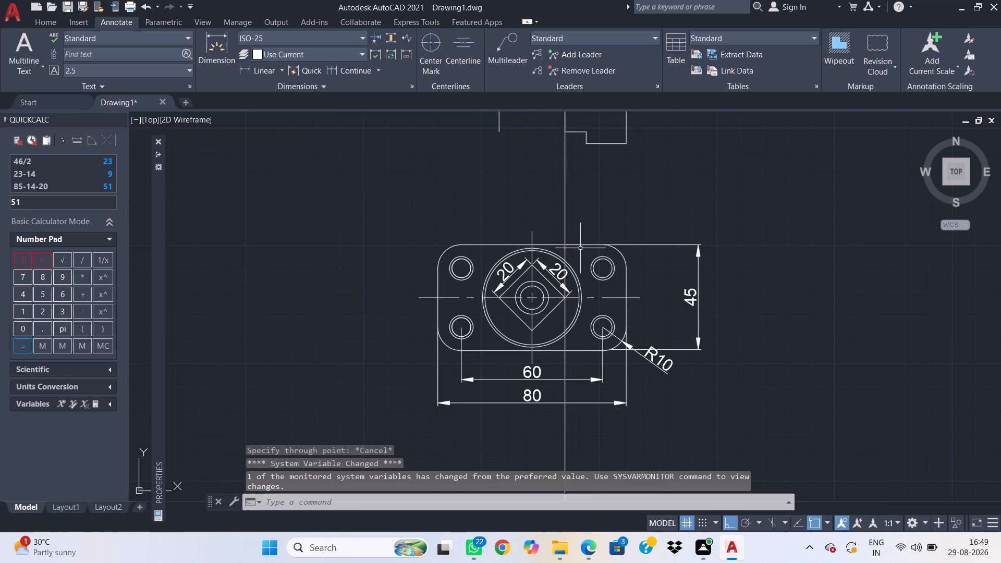
Draw a horizontal line from the 51 mm line's upper end to the construction line and continue it 20 mm straight up.
middle_click_drag(596, 212, 606, 329)
scroll(601, 326, "down", 1)
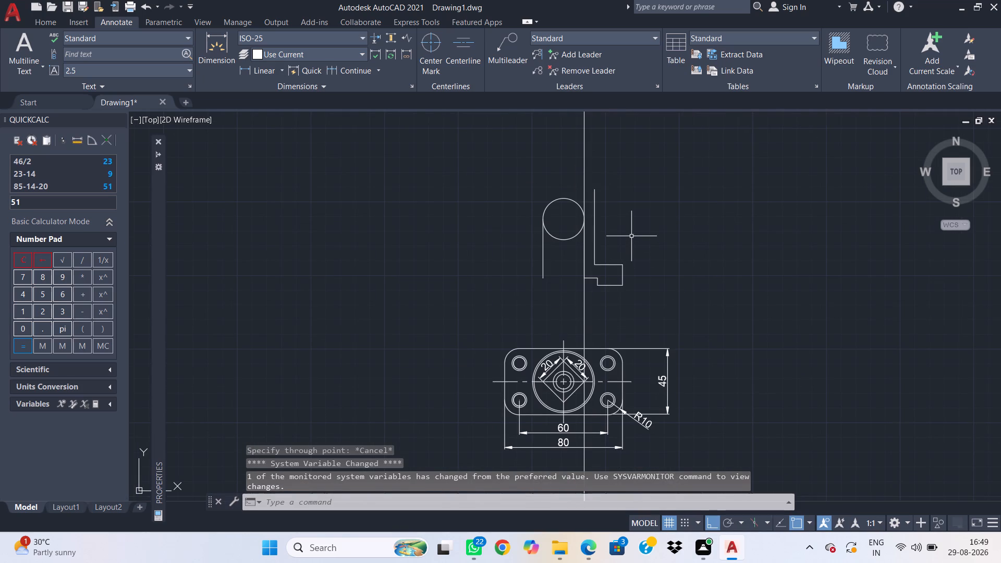
key("l")
key("space")
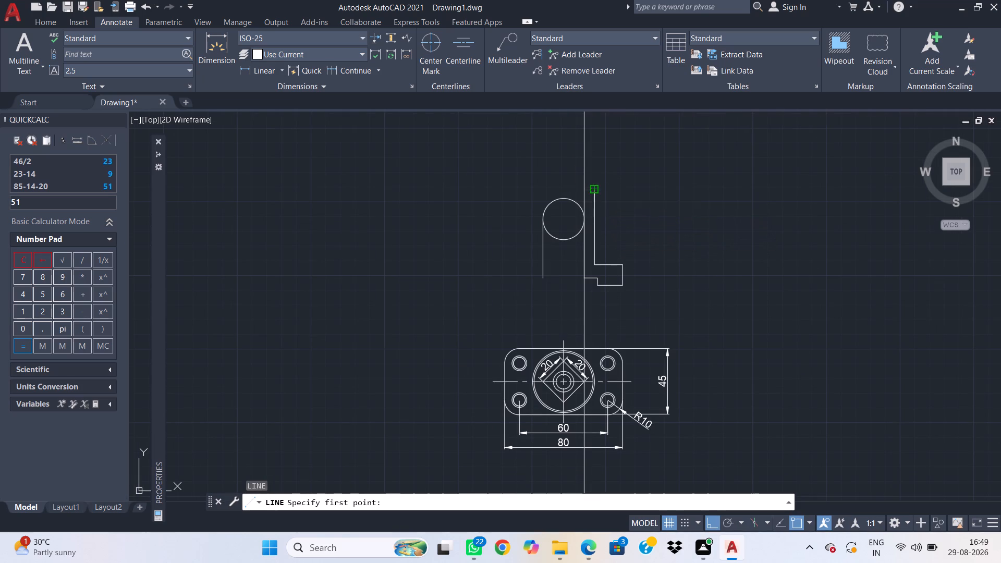
left_click(596, 191)
left_click(585, 189)
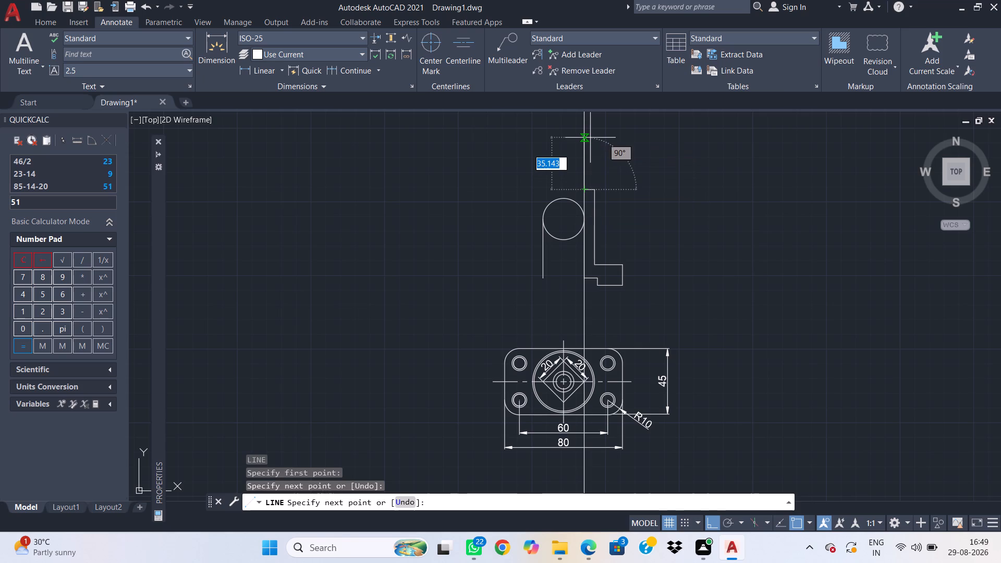
type("20")
key("Return")
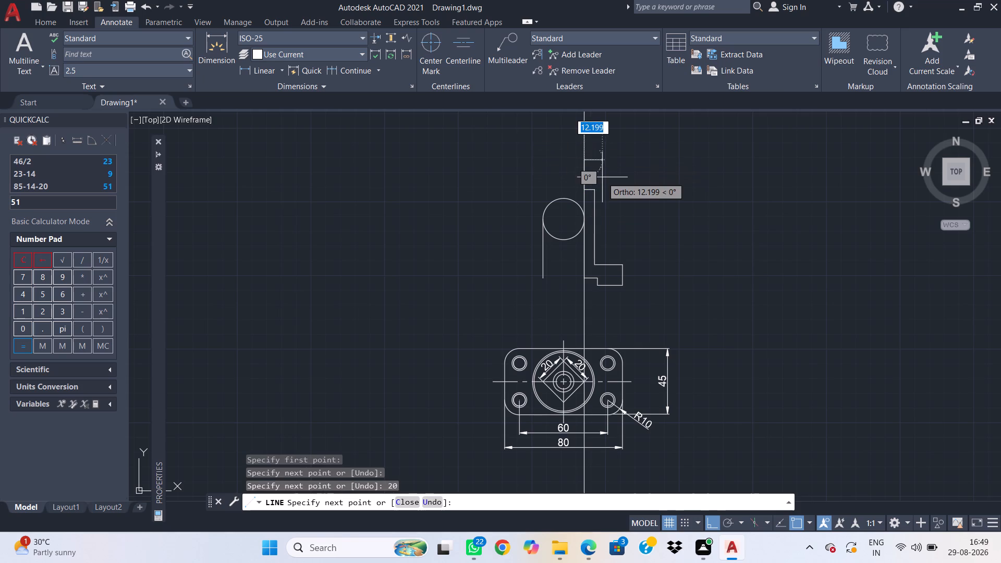
key("Escape")
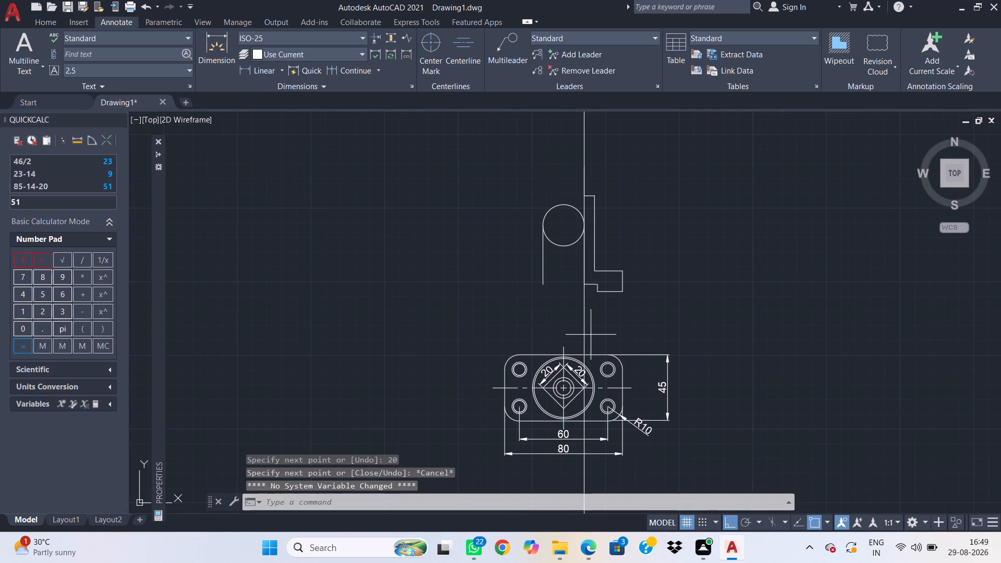
Delete the vertical construction line through the square's right corner.
left_click(591, 335)
left_click(572, 302)
key("Delete")
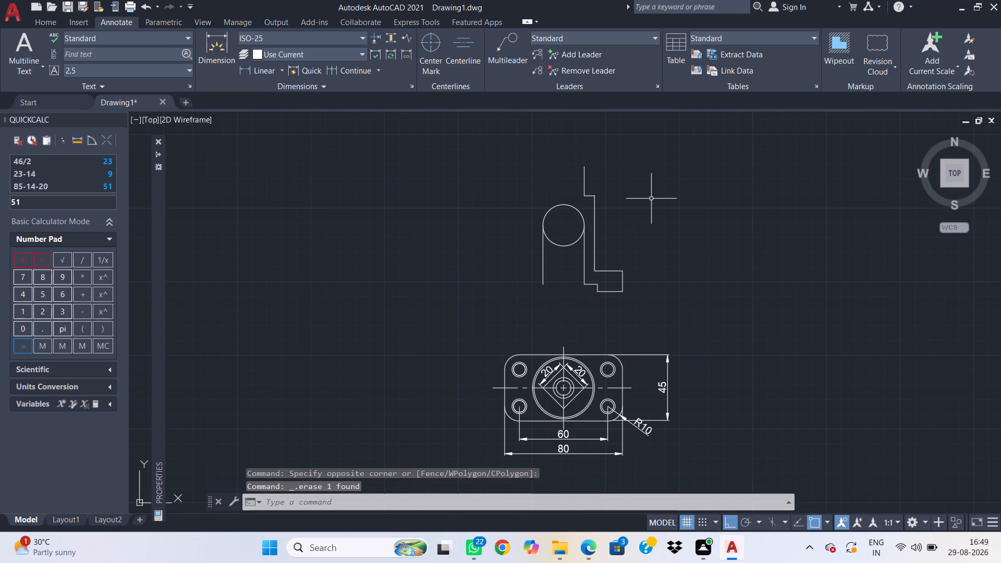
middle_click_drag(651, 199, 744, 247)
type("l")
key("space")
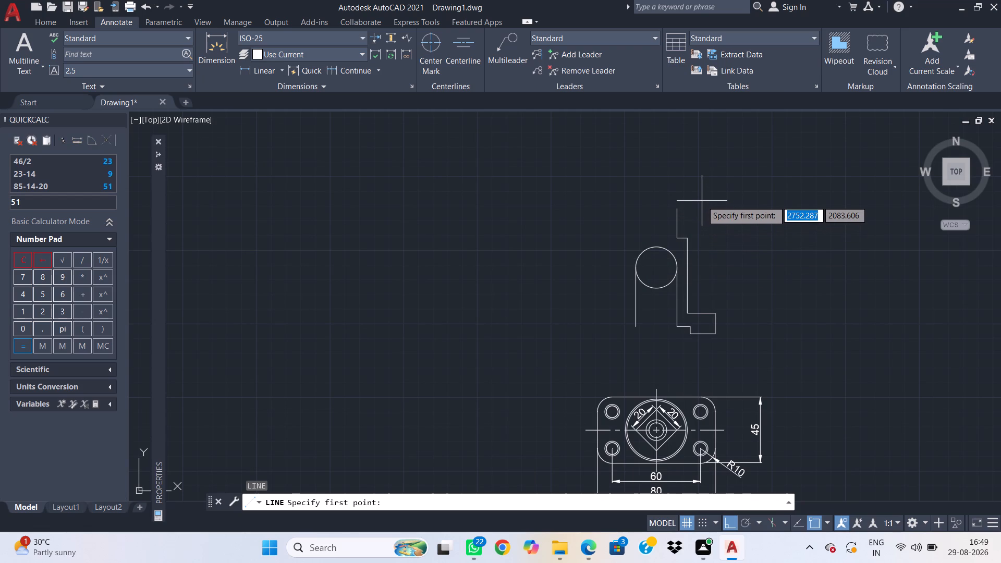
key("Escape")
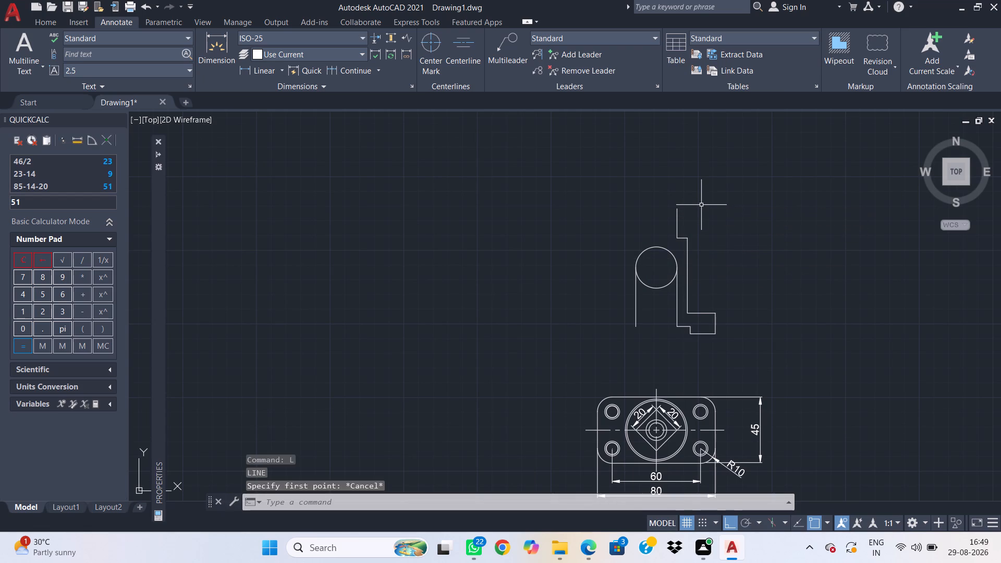
Draw a vertical construction line through the centre of the 28 mm circle in the upper view.
type("xl")
key("space")
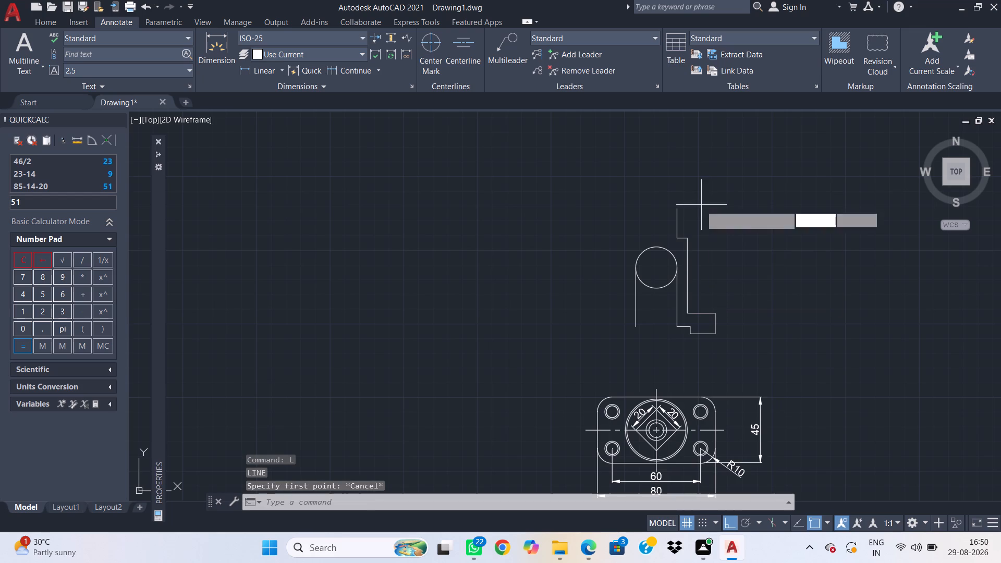
left_click(660, 268)
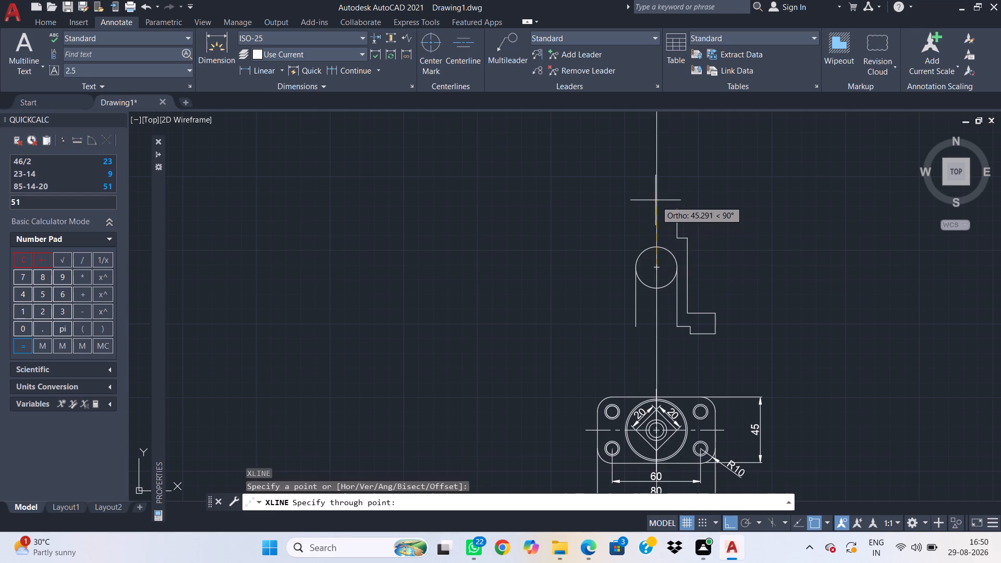
left_click(655, 198)
key("Escape")
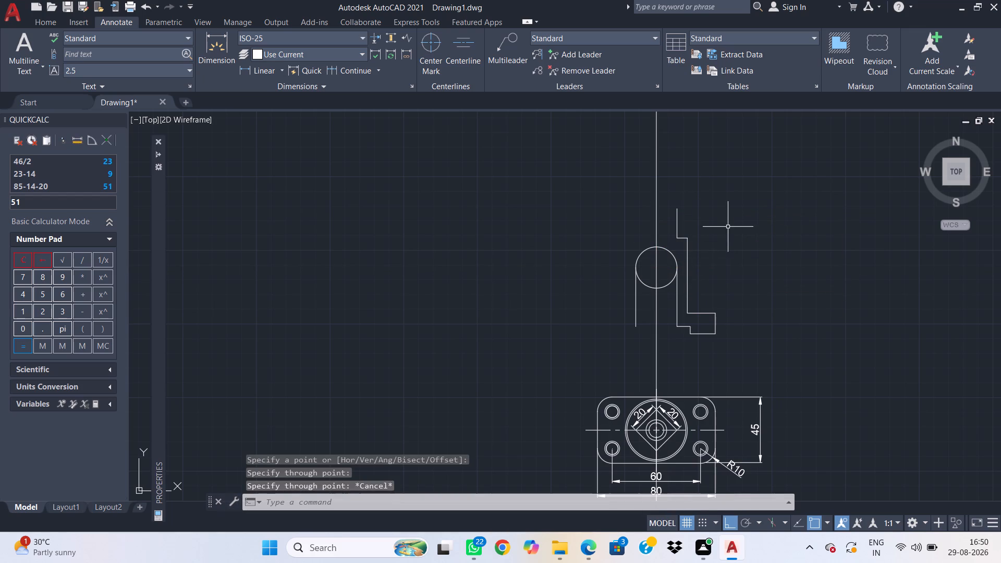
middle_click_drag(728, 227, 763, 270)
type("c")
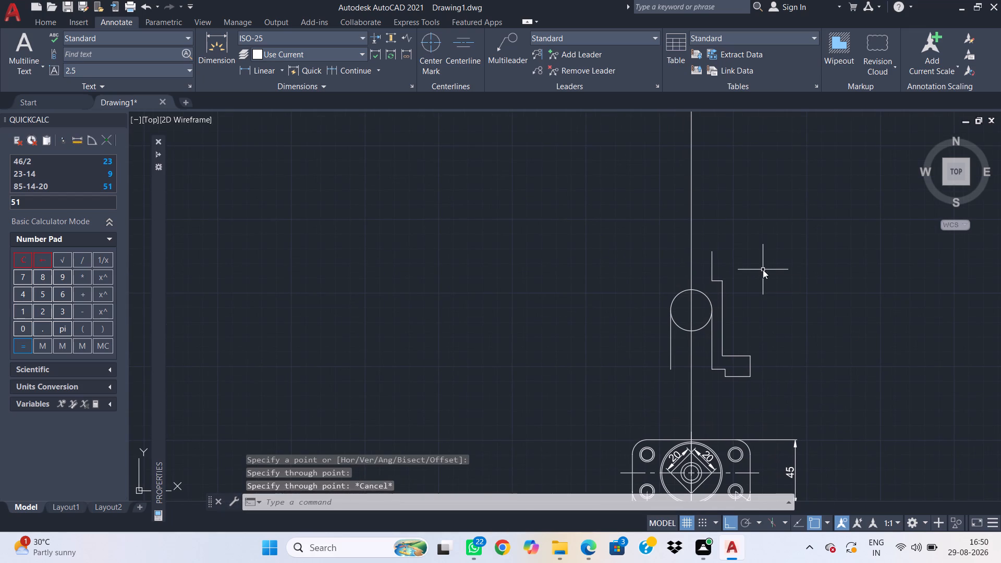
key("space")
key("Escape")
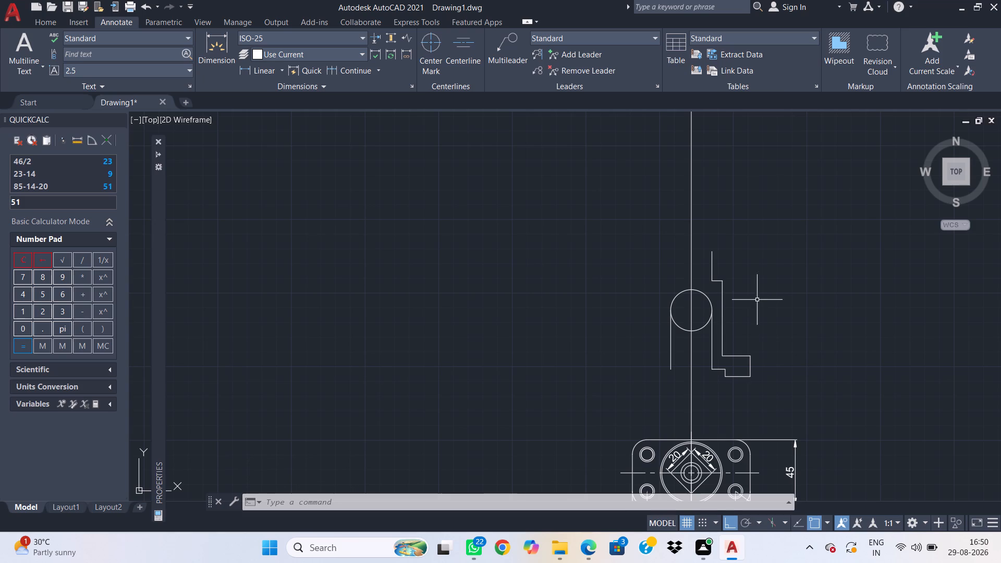
Draw a horizontal line from the upper end of the stepped profile's 20 mm line leftward across the central construction line.
scroll(729, 236, "down", 1)
scroll(729, 251, "up", 2)
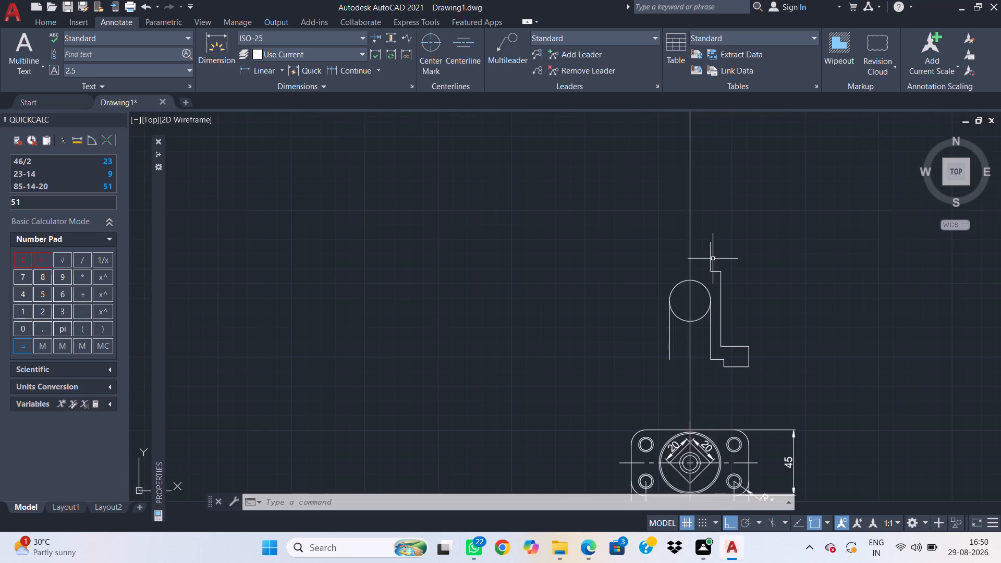
scroll(712, 258, "up", 1)
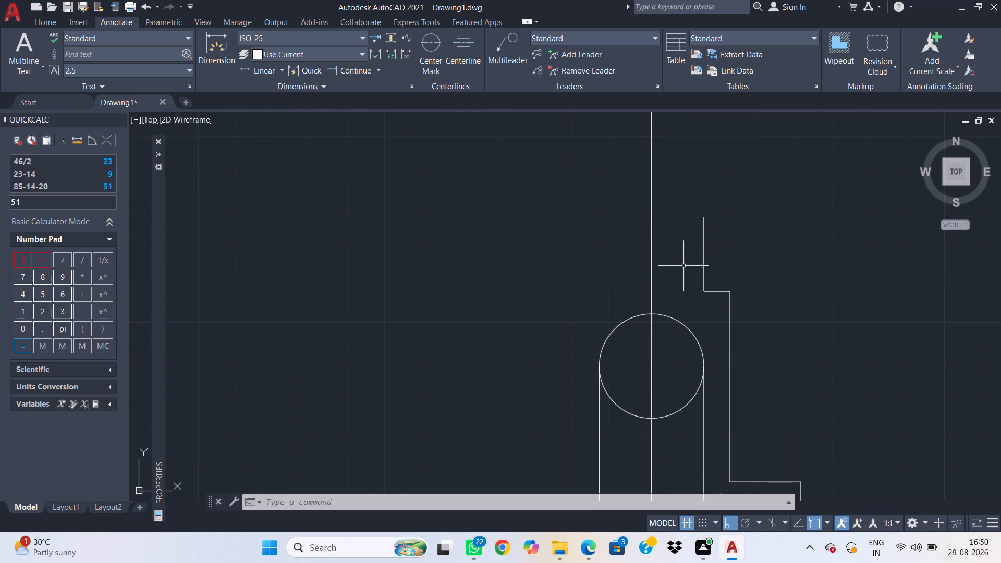
type("l")
key("space")
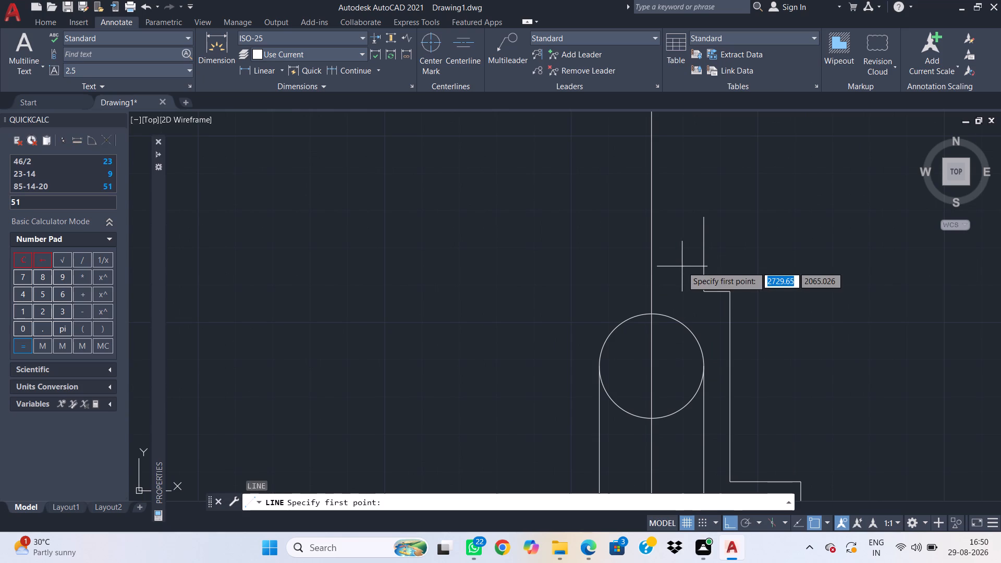
key("Escape")
type("l")
key("space")
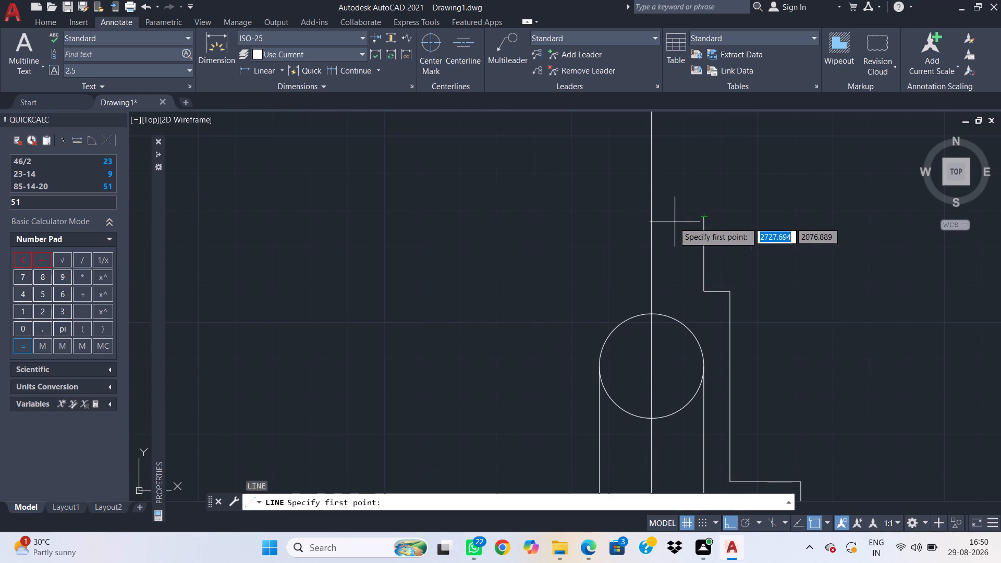
left_click(704, 216)
left_click(543, 228)
key("Escape")
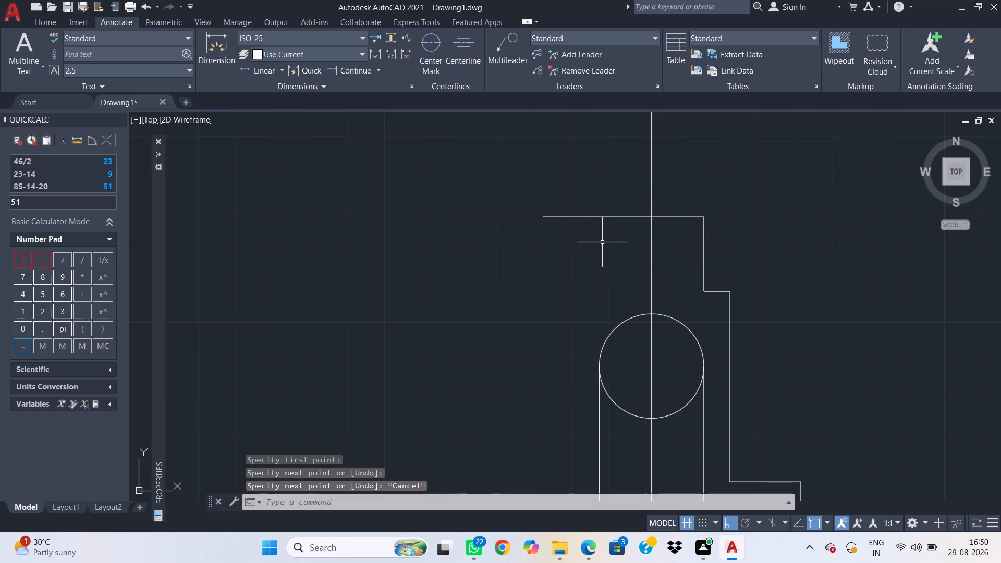
Draw a 14 mm wide, 18 mm deep slot outline centred on the construction line, starting with a 7 mm half-width along the top line.
type("l")
key("space")
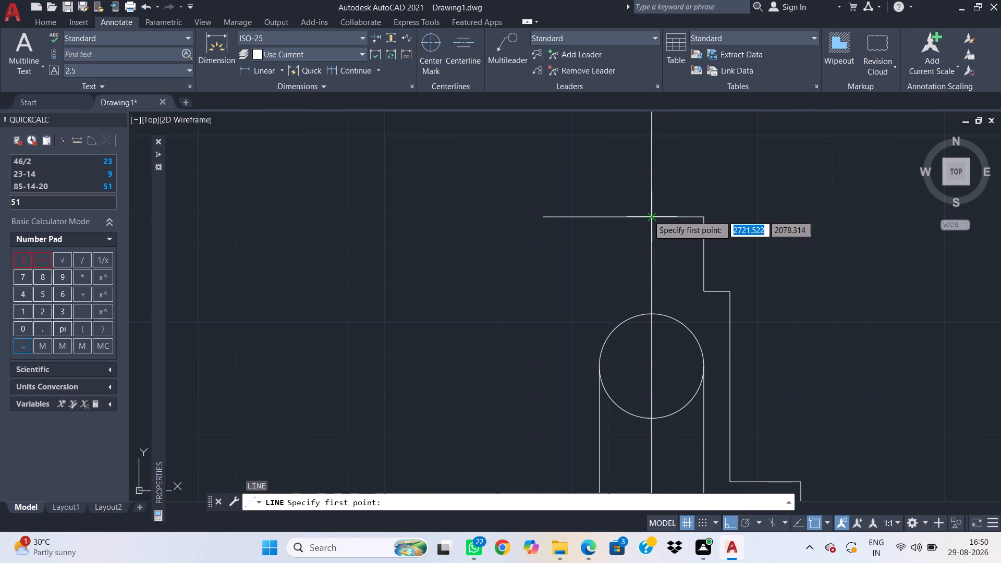
left_click(649, 215)
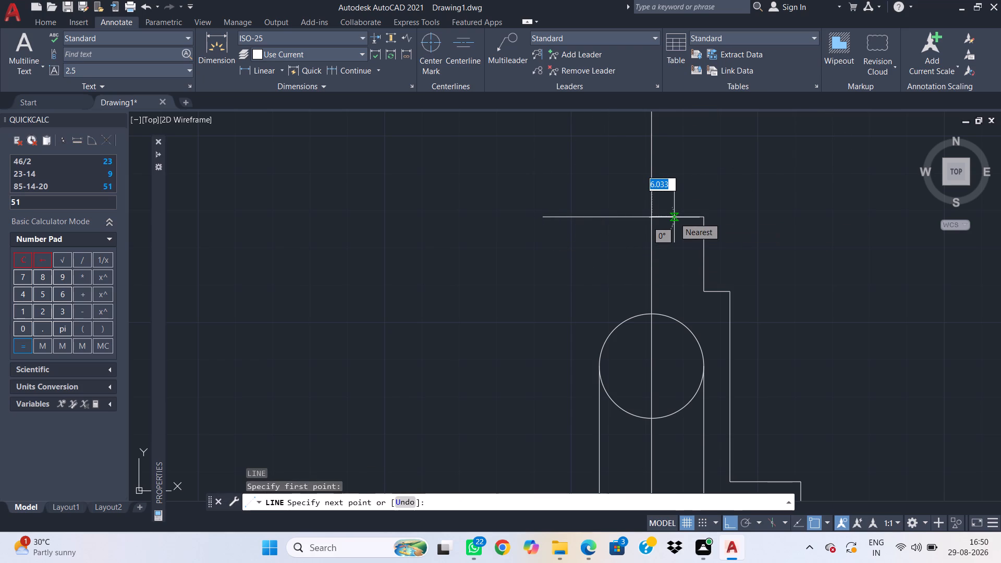
key("7")
key("Return")
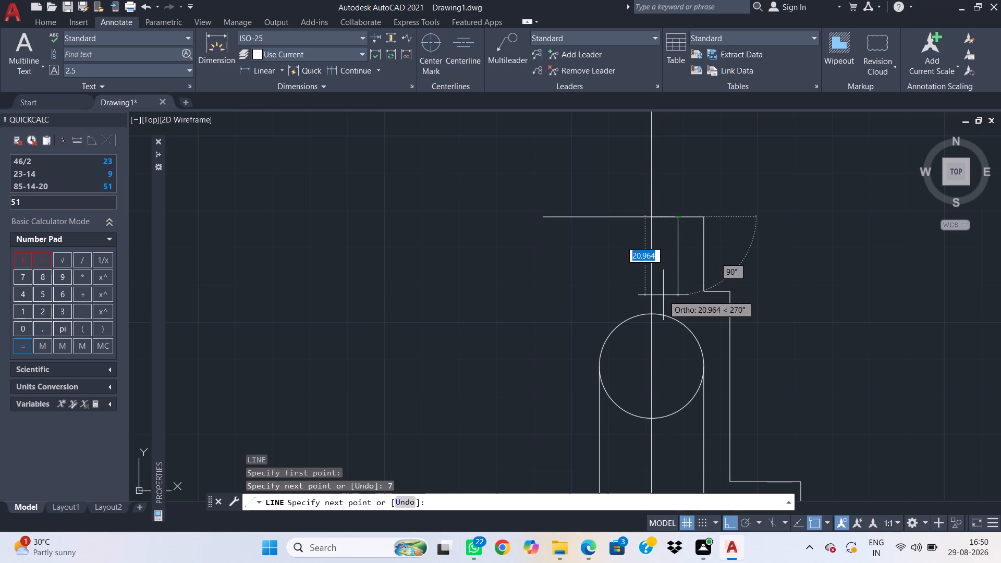
type("18")
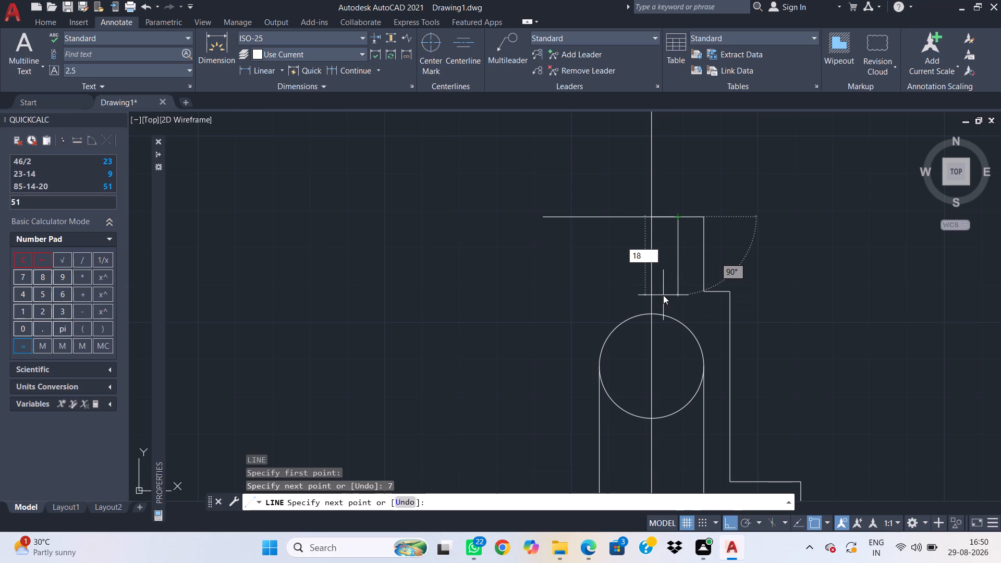
key("Return")
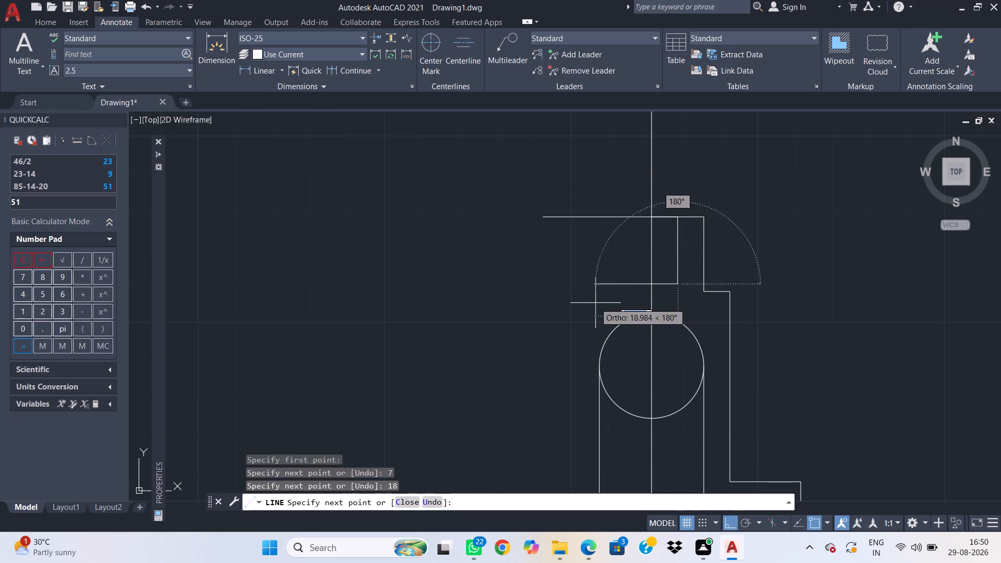
type("14")
key("Return")
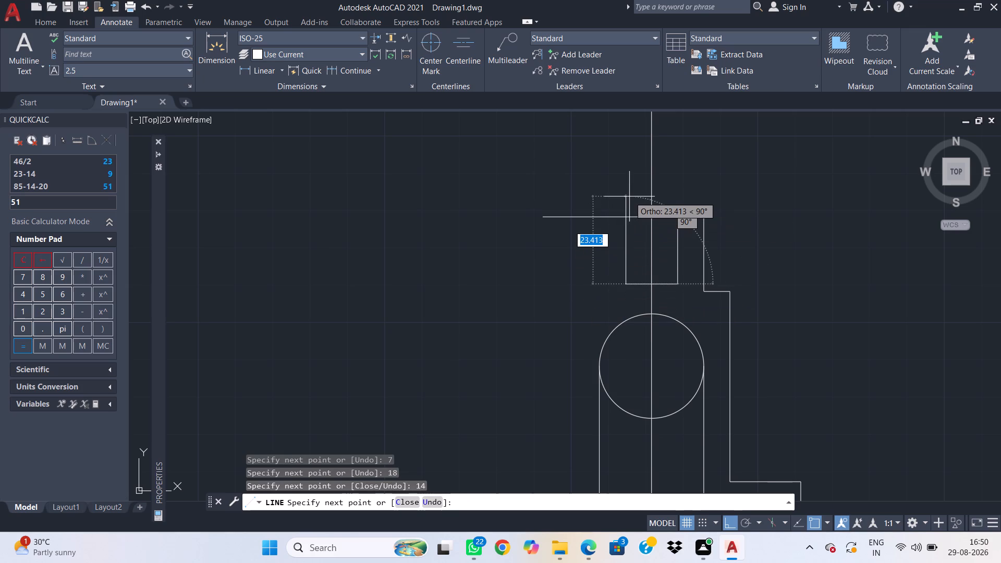
type("18")
key("Return")
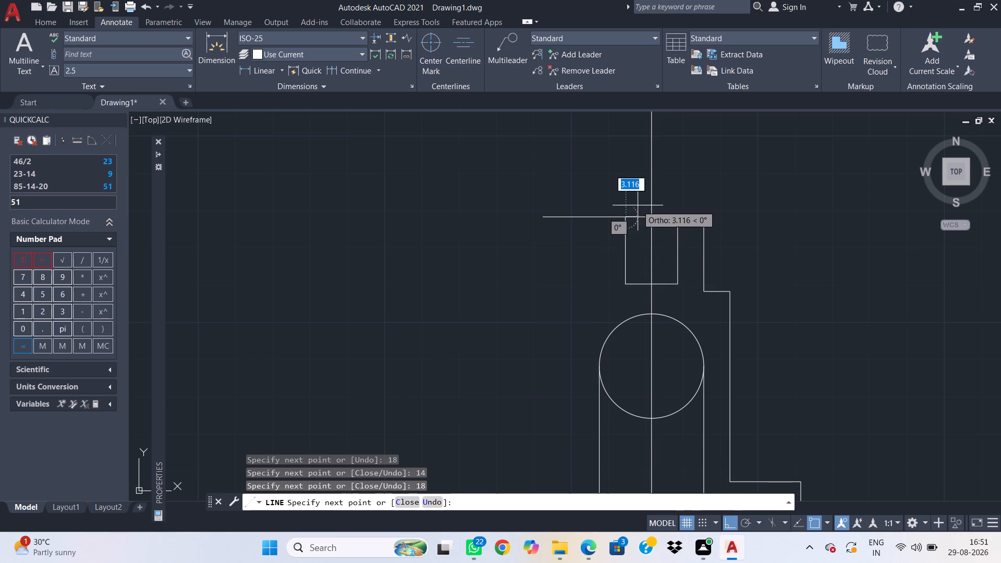
key("Escape")
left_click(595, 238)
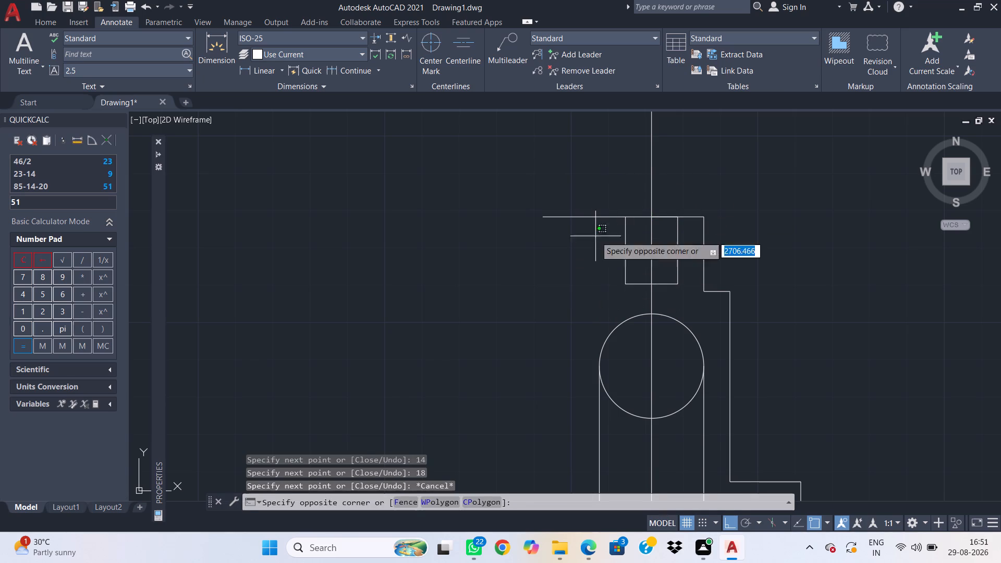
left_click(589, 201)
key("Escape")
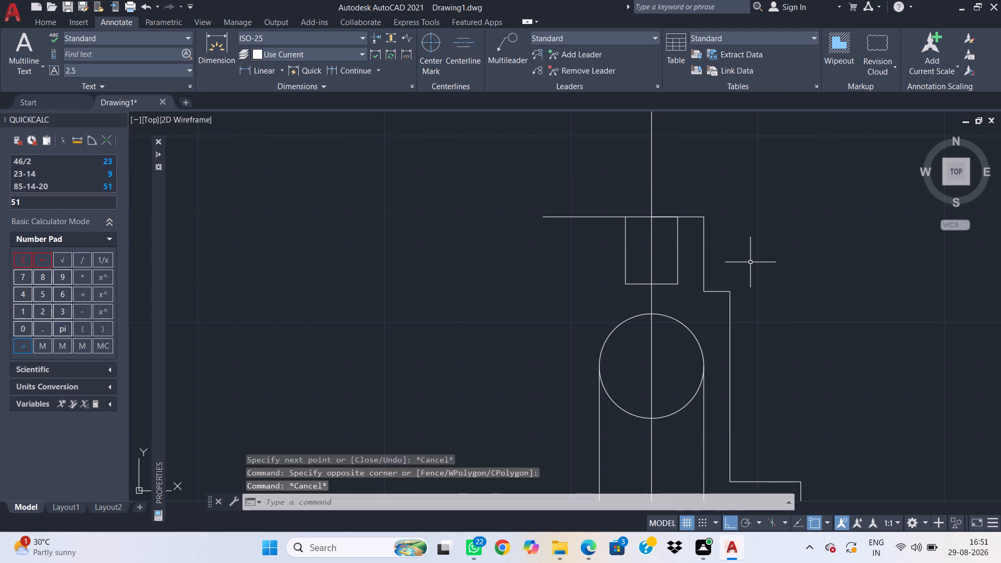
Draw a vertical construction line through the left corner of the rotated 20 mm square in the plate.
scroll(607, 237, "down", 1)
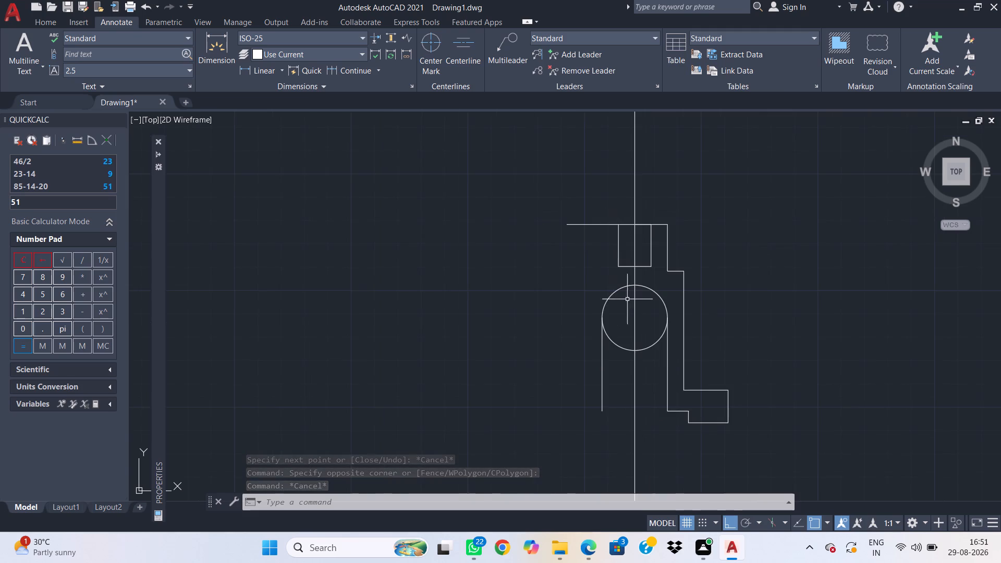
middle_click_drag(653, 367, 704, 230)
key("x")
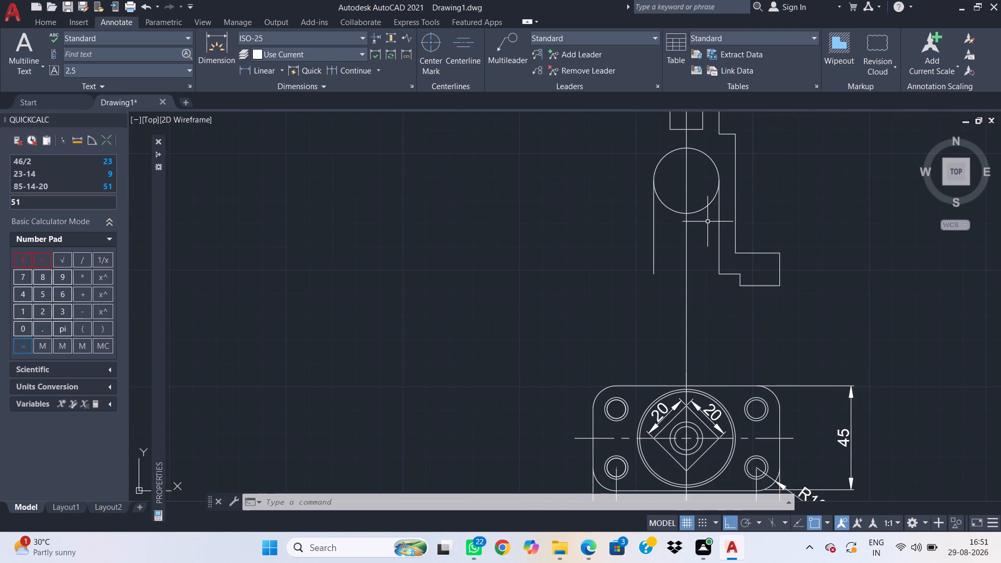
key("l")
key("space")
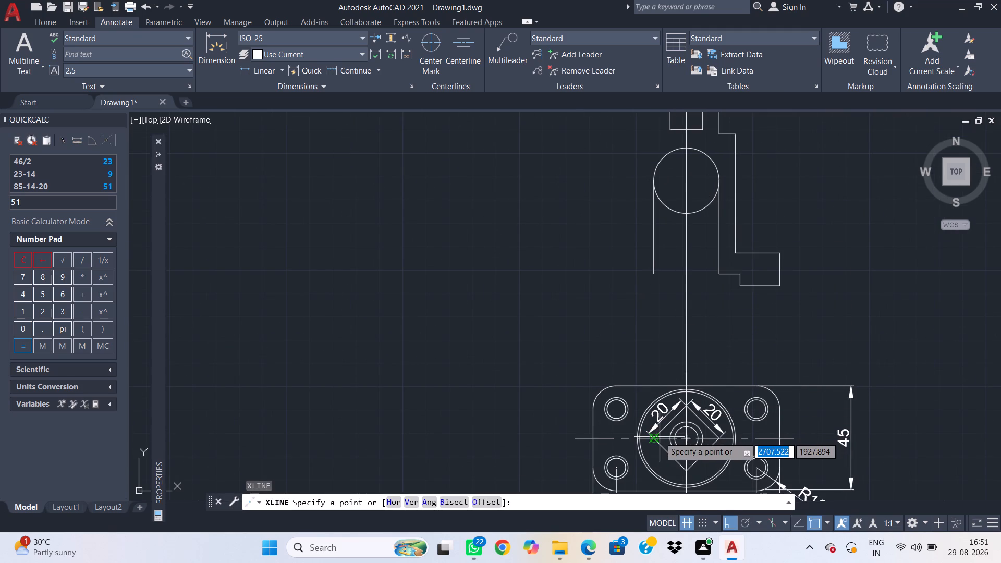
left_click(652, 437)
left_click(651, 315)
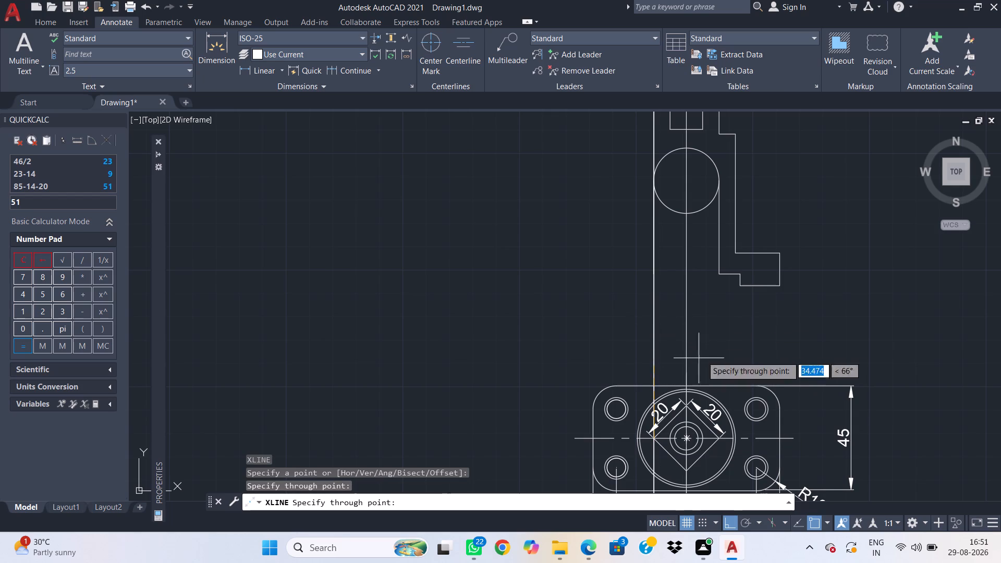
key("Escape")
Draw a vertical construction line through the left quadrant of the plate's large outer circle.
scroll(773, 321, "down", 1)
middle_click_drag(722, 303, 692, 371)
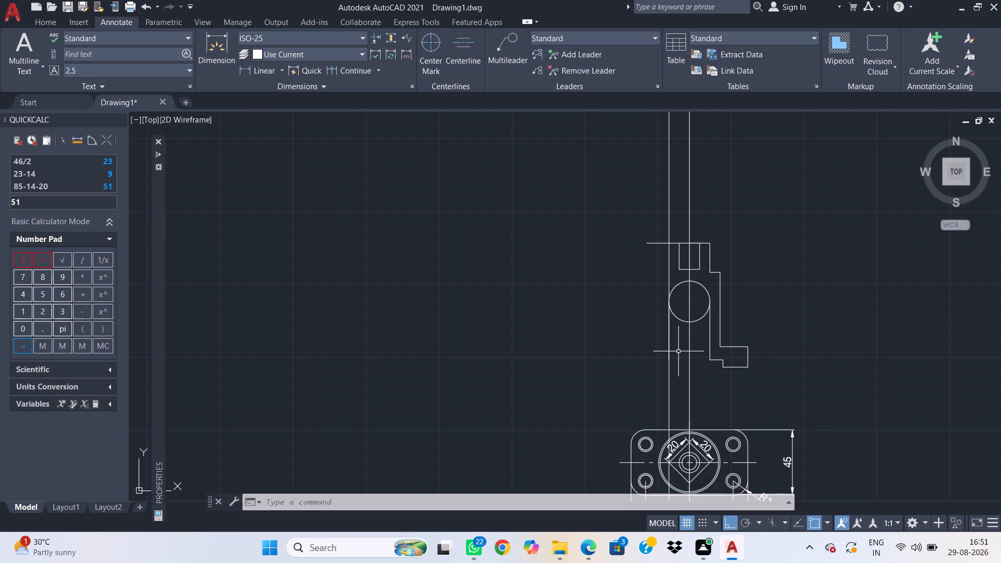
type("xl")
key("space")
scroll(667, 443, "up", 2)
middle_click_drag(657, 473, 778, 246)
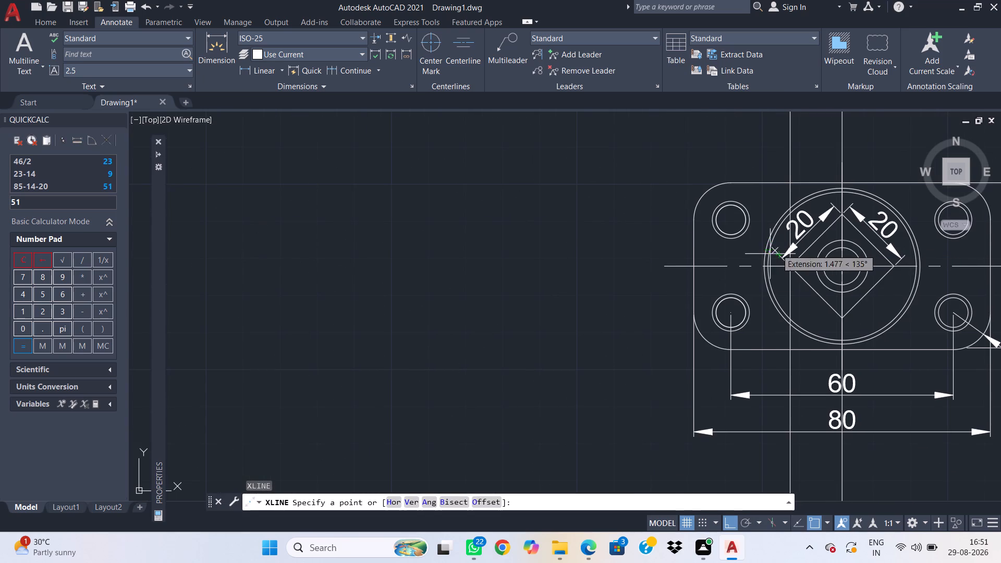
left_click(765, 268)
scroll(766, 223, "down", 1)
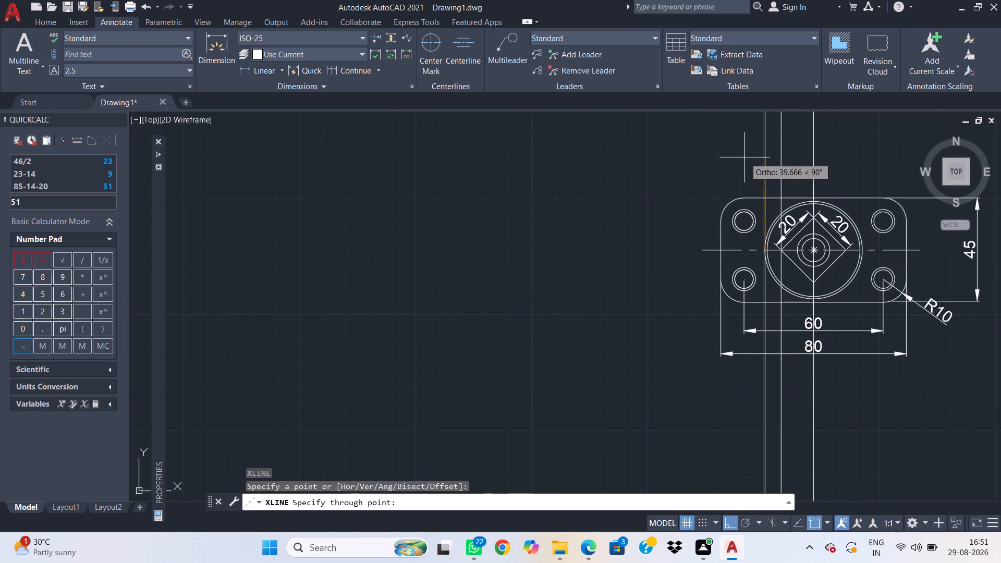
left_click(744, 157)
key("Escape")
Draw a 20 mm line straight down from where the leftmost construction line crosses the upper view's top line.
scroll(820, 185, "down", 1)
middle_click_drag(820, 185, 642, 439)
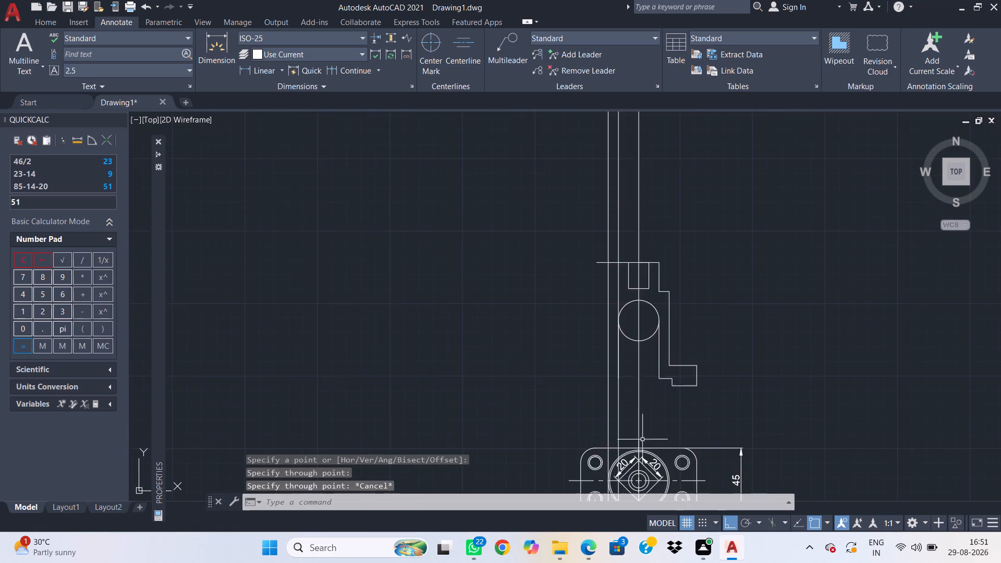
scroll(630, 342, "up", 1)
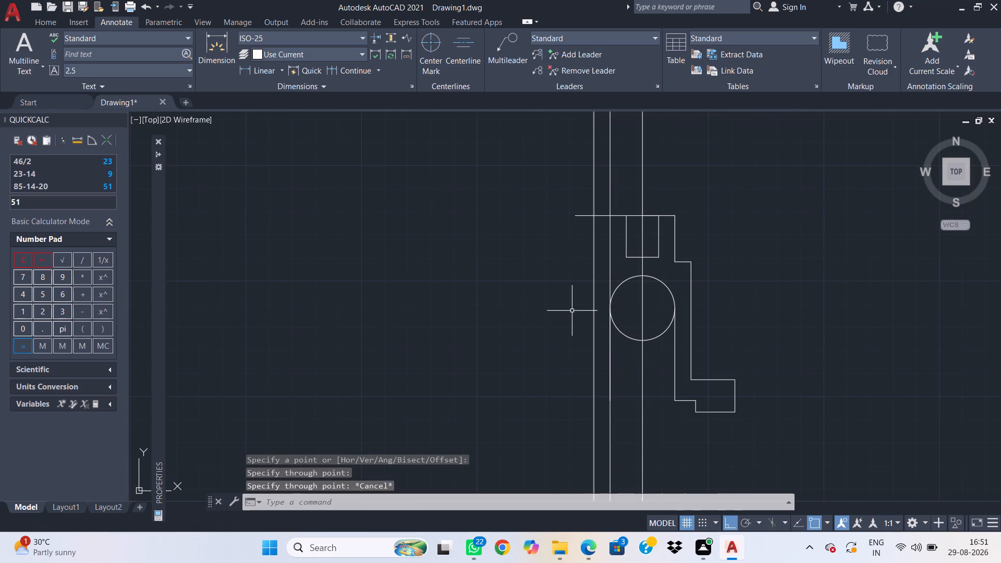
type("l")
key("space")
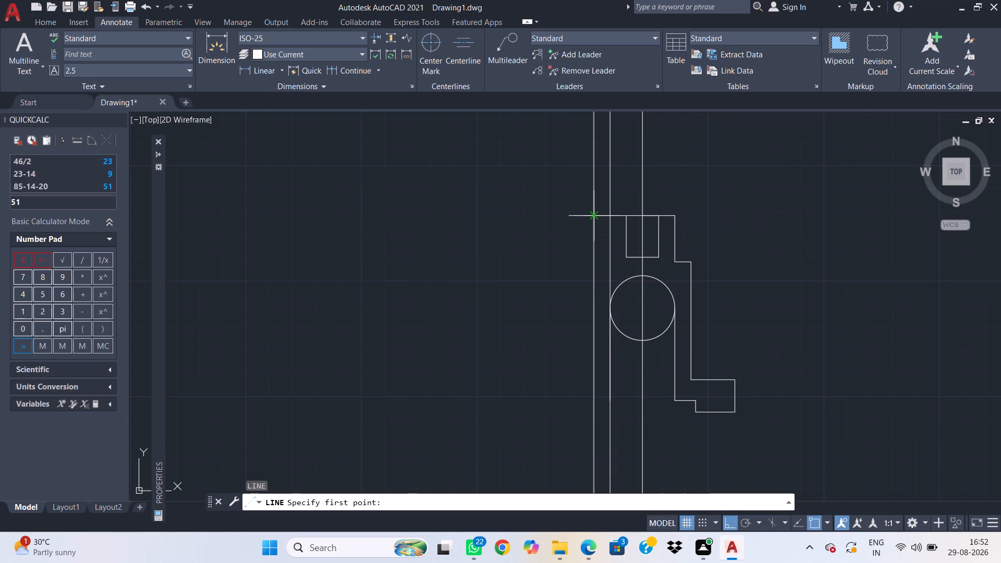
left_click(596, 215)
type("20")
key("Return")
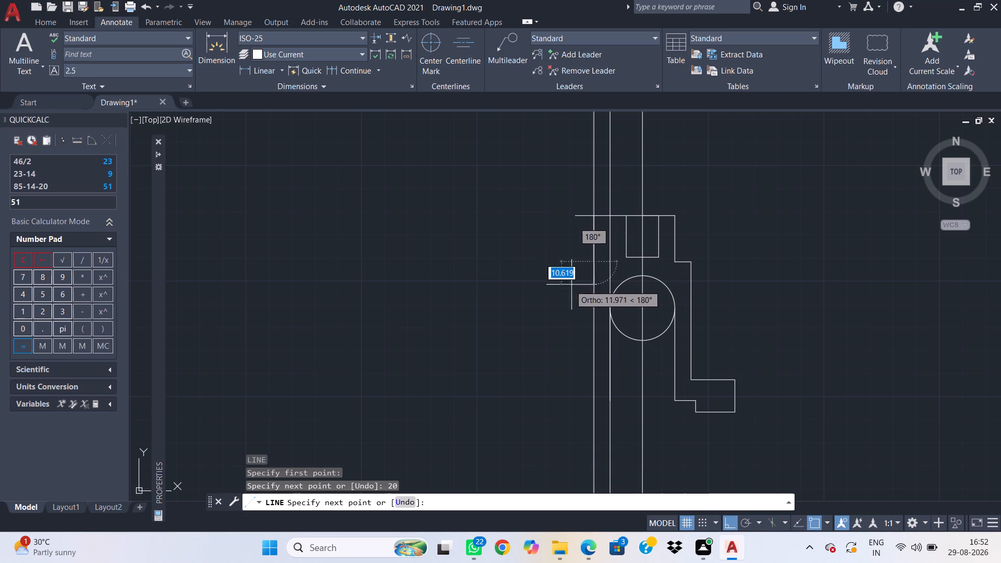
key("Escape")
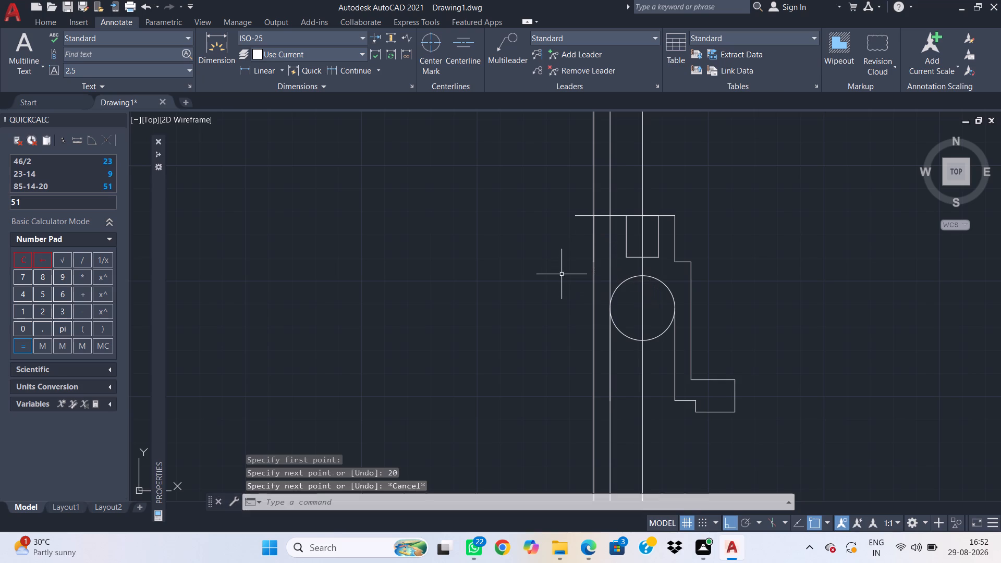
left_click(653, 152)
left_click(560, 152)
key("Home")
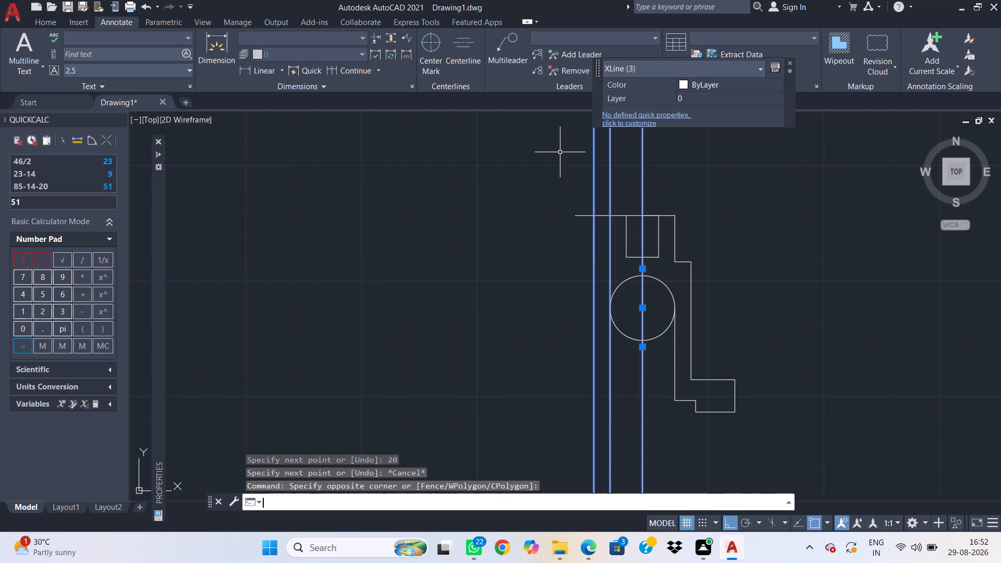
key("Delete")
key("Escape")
Delete the three vertical construction lines running through the plate and the upper view.
left_click(666, 163)
left_click(597, 155)
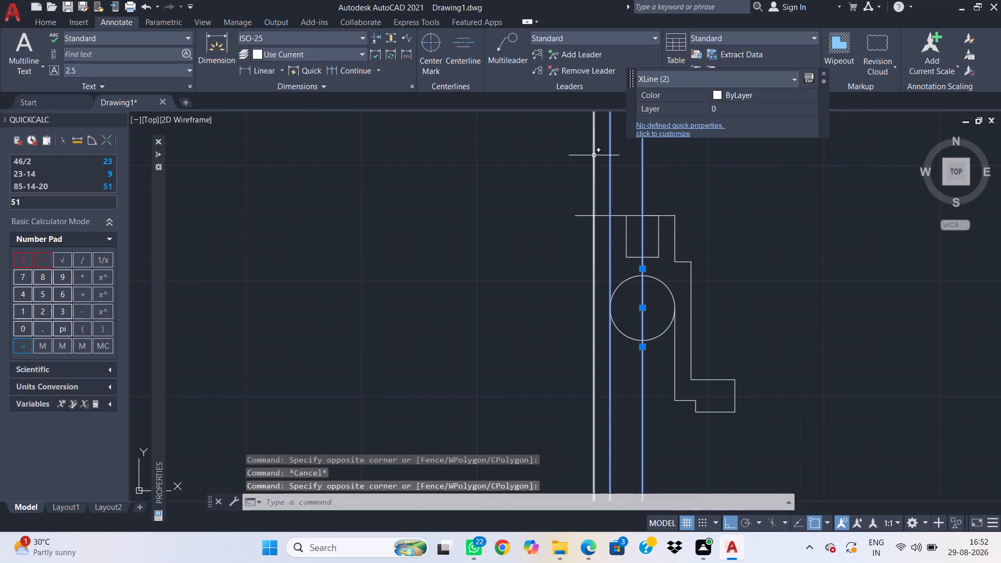
left_click(594, 155)
key("Delete")
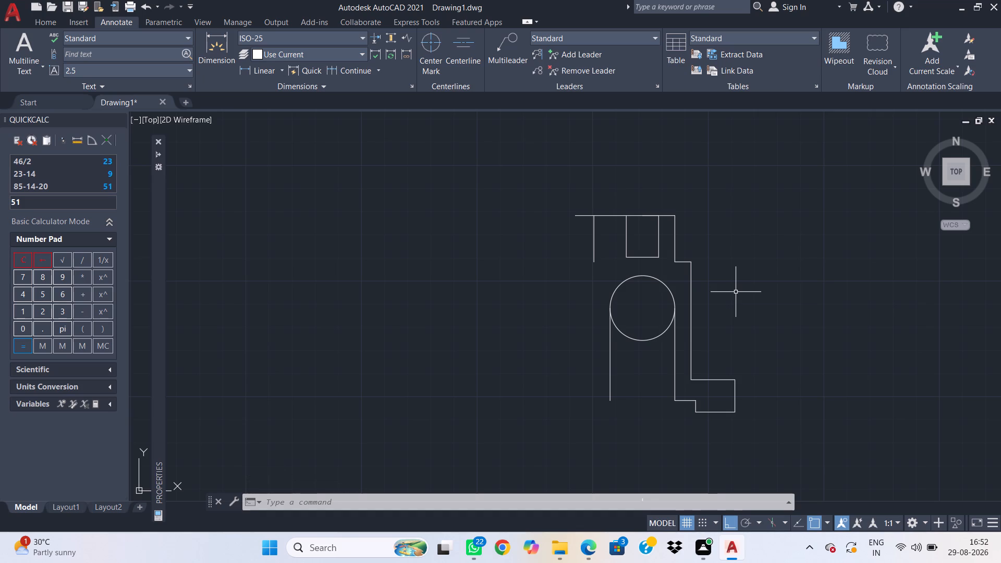
Delete the long horizontal top line and the left 20 mm vertical line of the upper view.
left_click(600, 253)
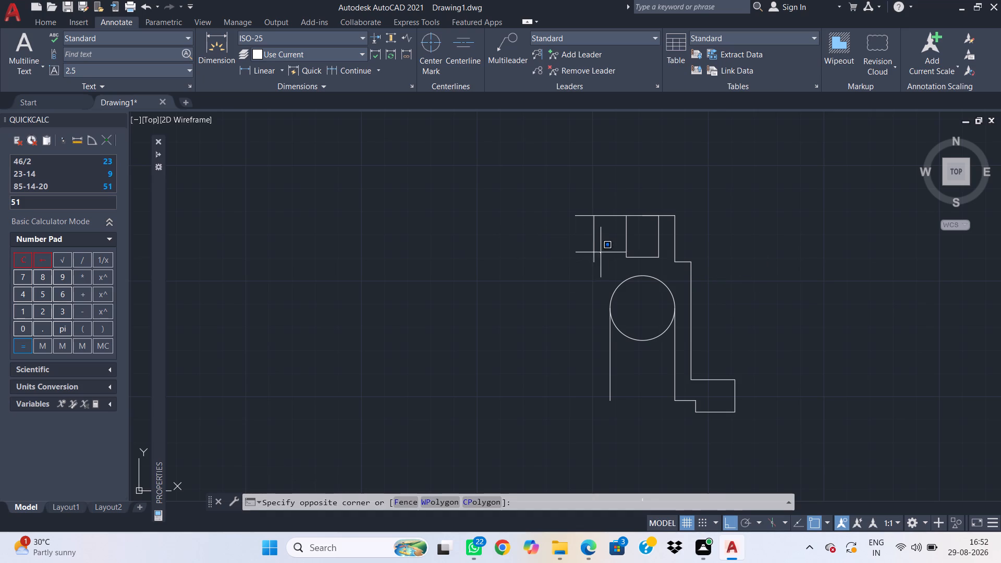
left_click(570, 193)
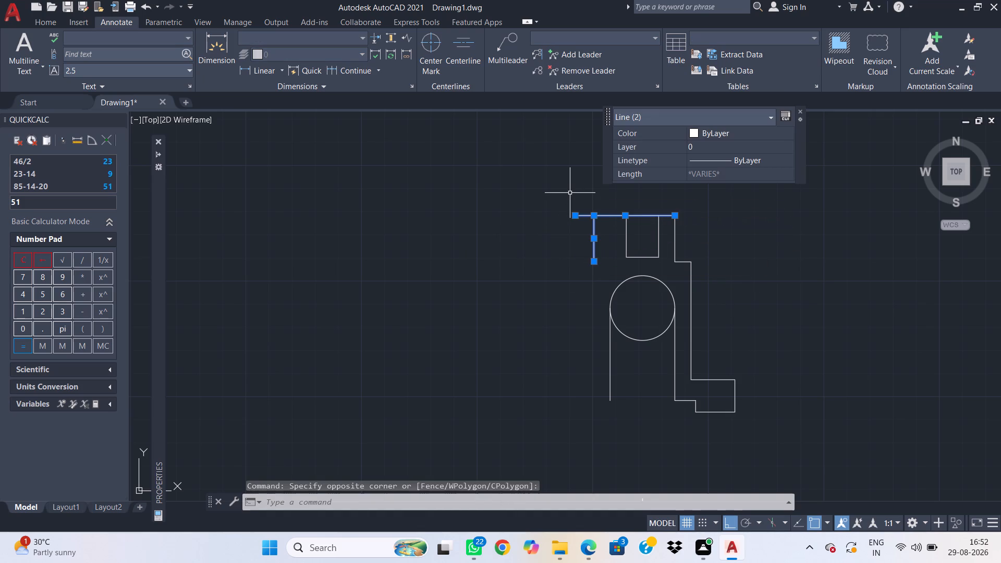
key("Delete")
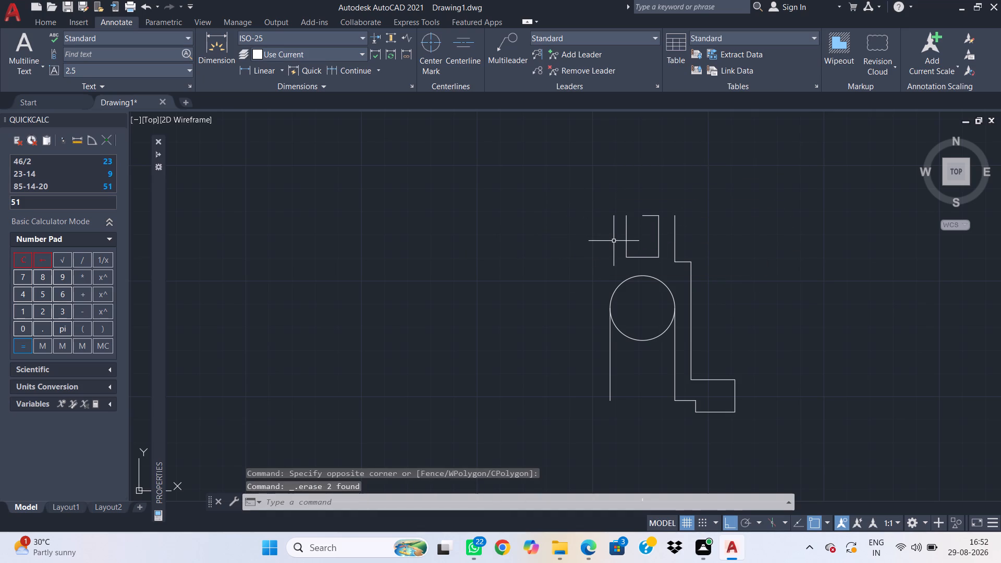
Draw a horizontal line from the midpoint of the 14 x 18 mm slot's top to its left side, closing the outline.
type("l")
key("space")
left_click(644, 217)
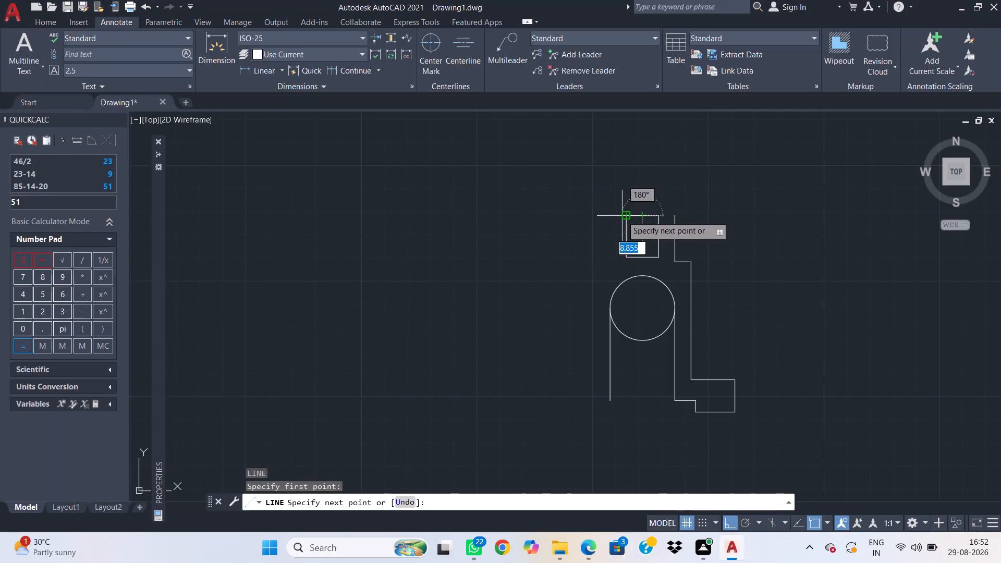
left_click(622, 216)
key("Escape")
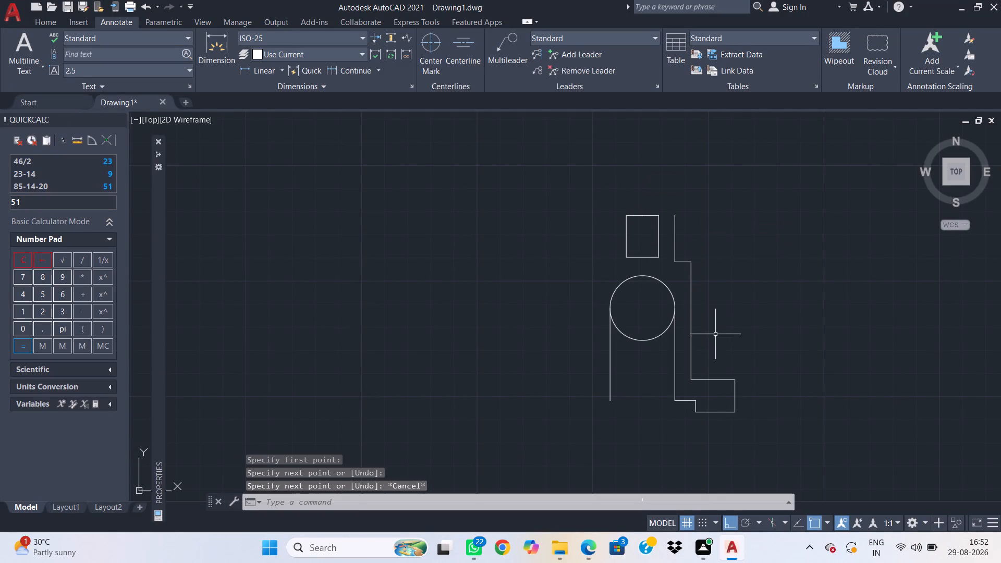
Mirror the three stepped lines on the profile's right side about the slot's vertical centreline, keeping the source objects.
left_click(705, 301)
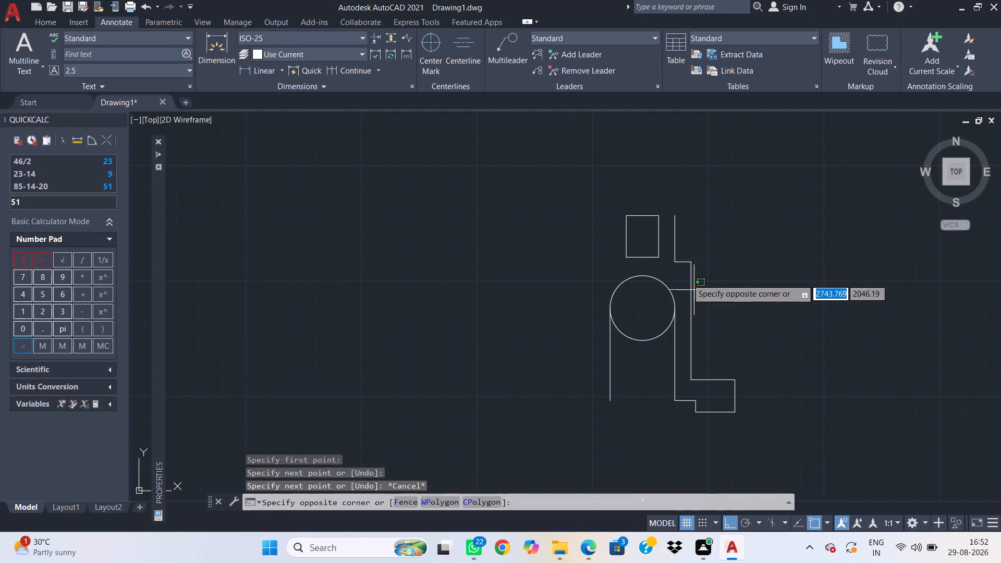
left_click(675, 229)
left_click(681, 238)
left_click(667, 227)
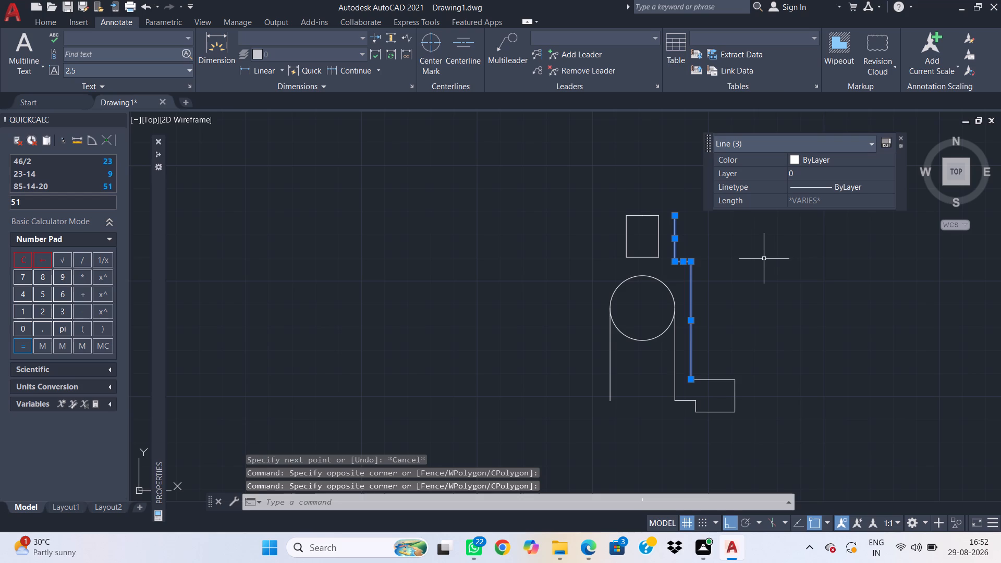
type("mi")
key("space")
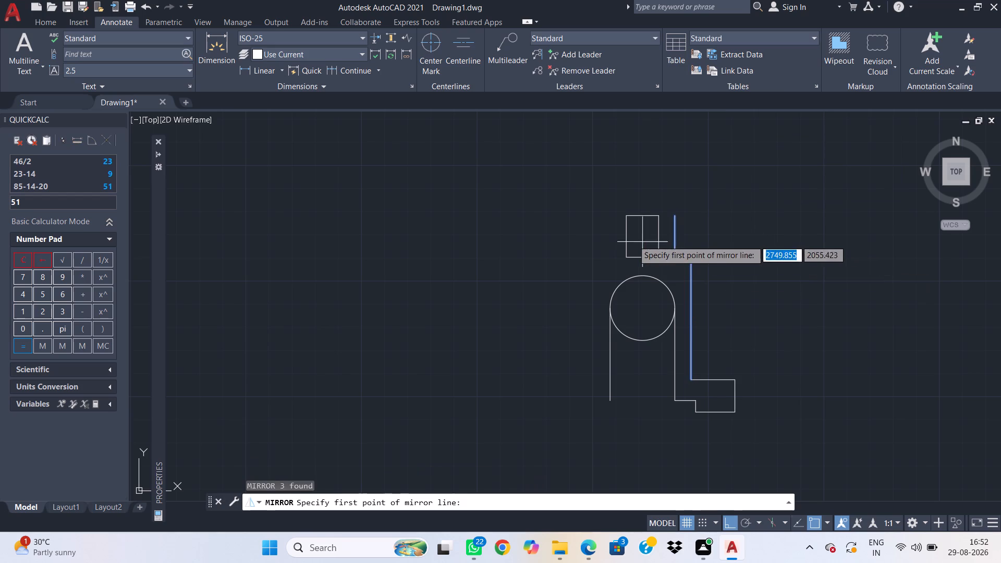
left_click(644, 213)
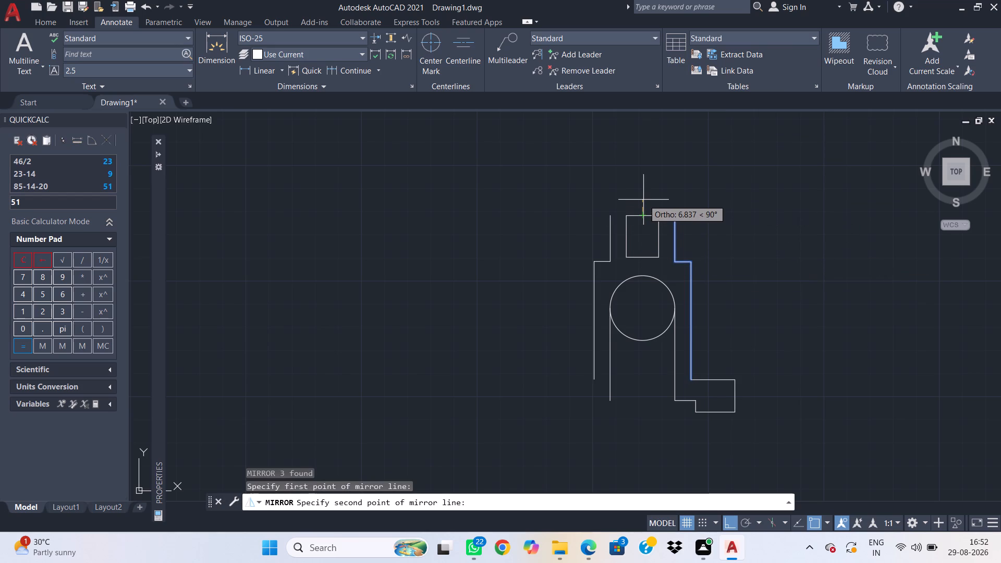
left_click(643, 200)
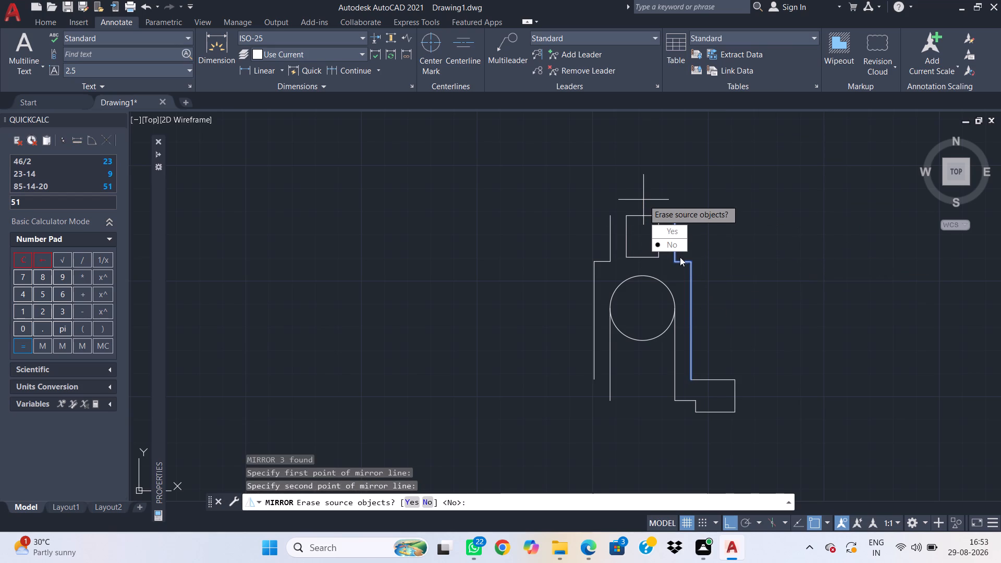
left_click_drag(675, 246, 659, 256)
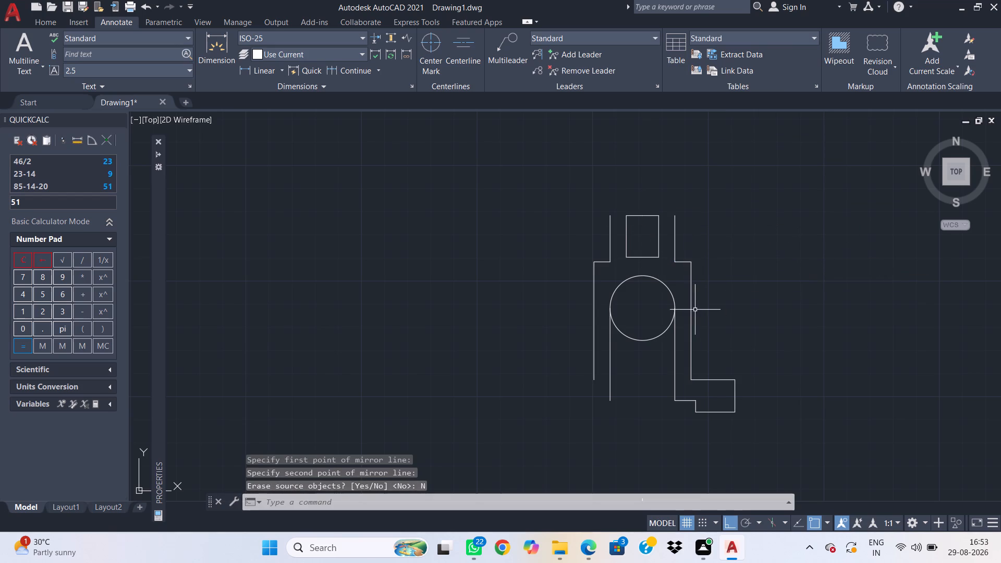
Draw two short horizontal lines joining the slot's top corners to the upper ends of the profile's right and left sides.
middle_click_drag(696, 309, 698, 339)
type("l")
key("space")
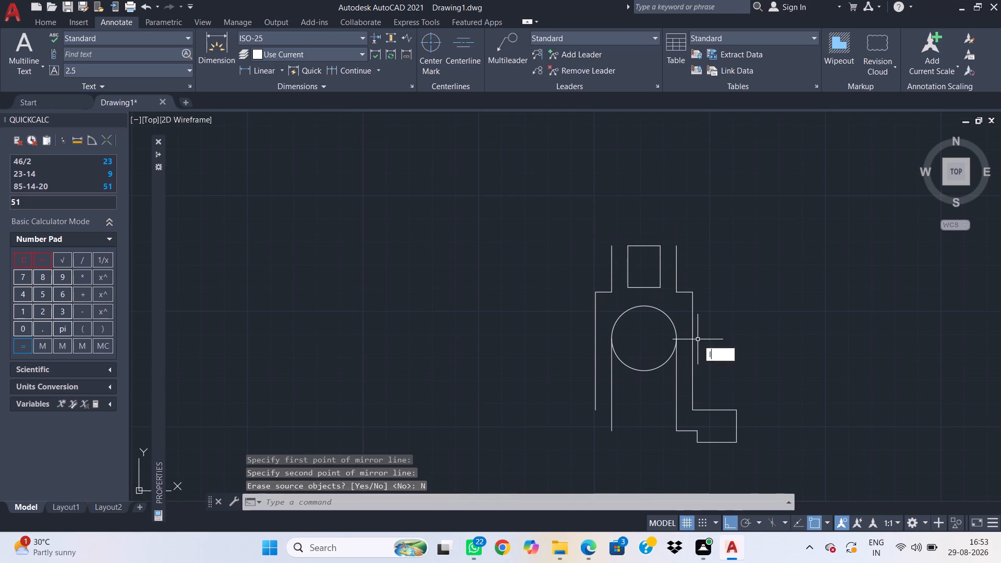
left_click(677, 245)
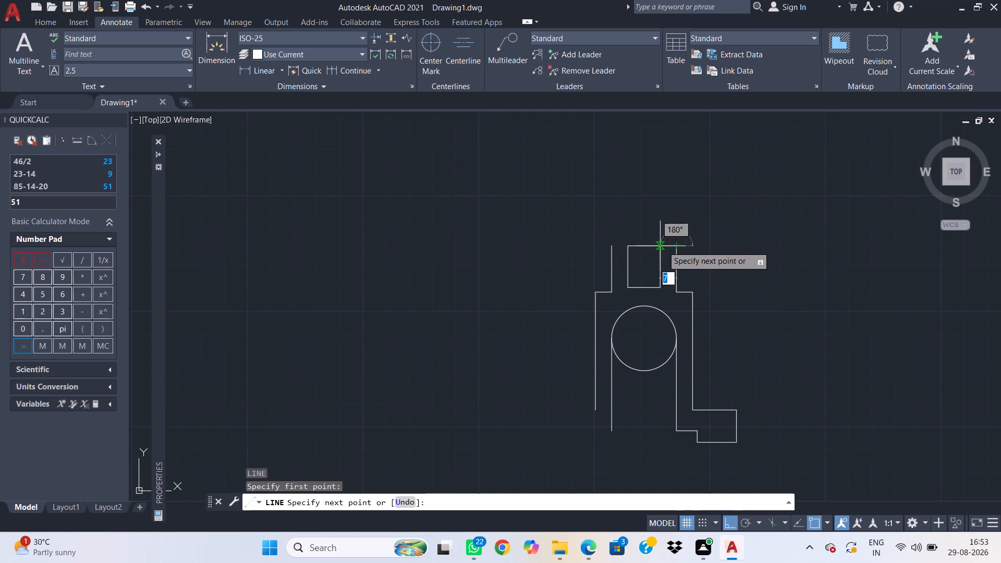
left_click(663, 247)
key("Escape")
key("c")
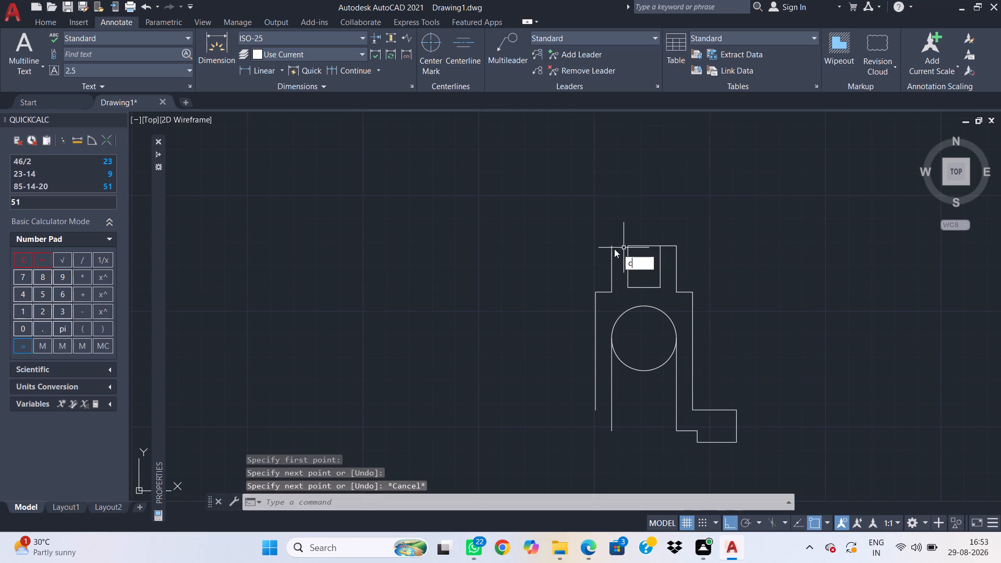
key("Escape")
key("space")
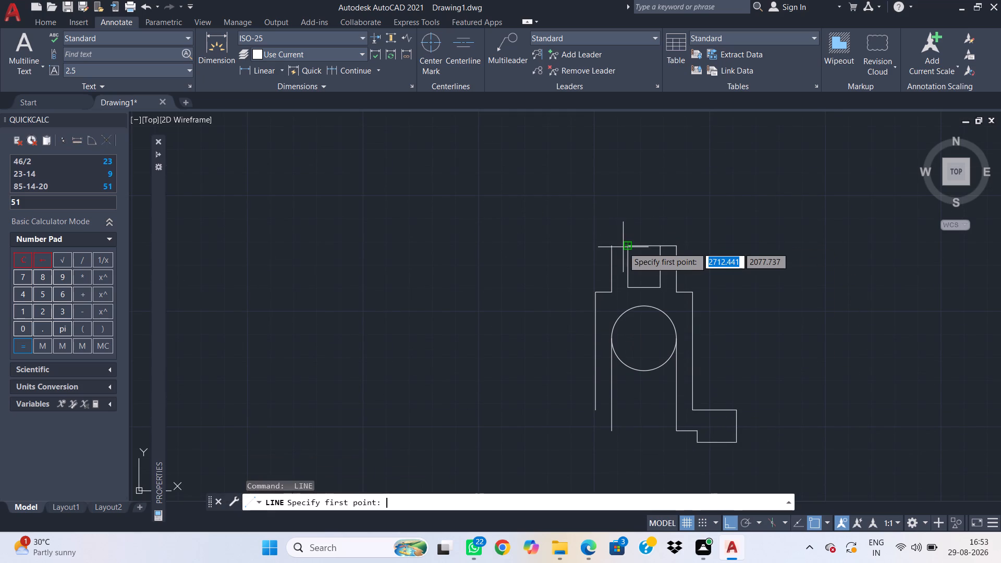
left_click(627, 248)
left_click(613, 246)
key("Escape")
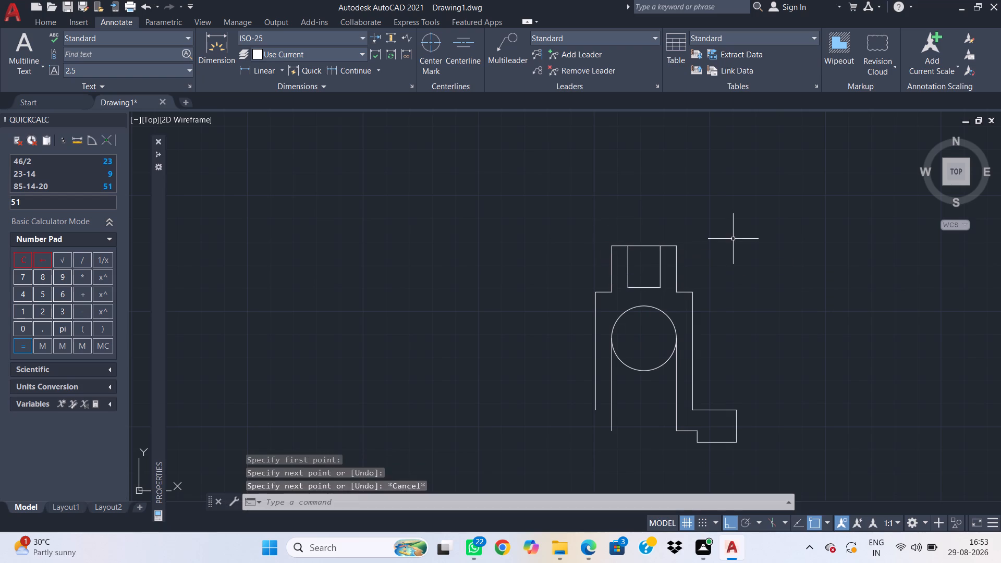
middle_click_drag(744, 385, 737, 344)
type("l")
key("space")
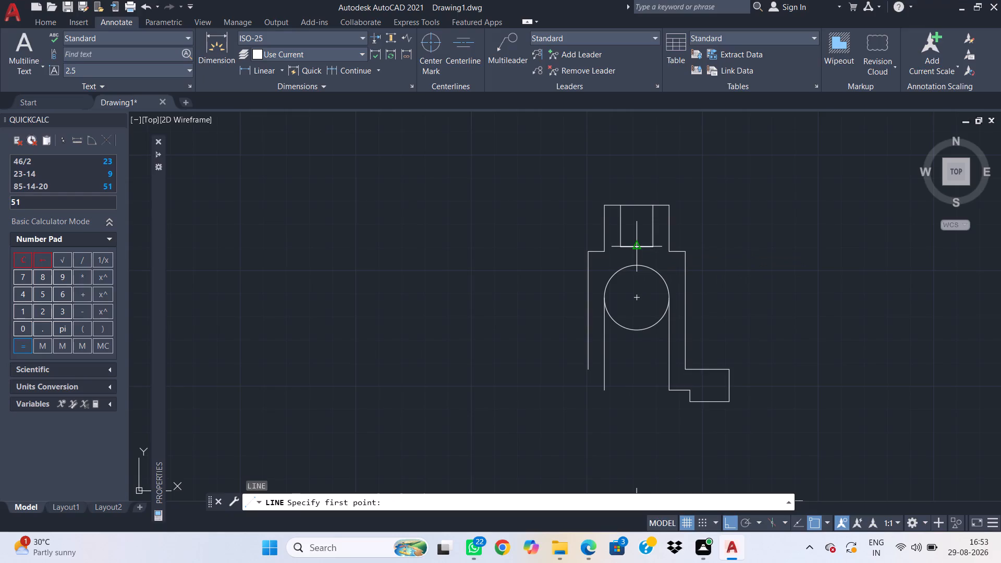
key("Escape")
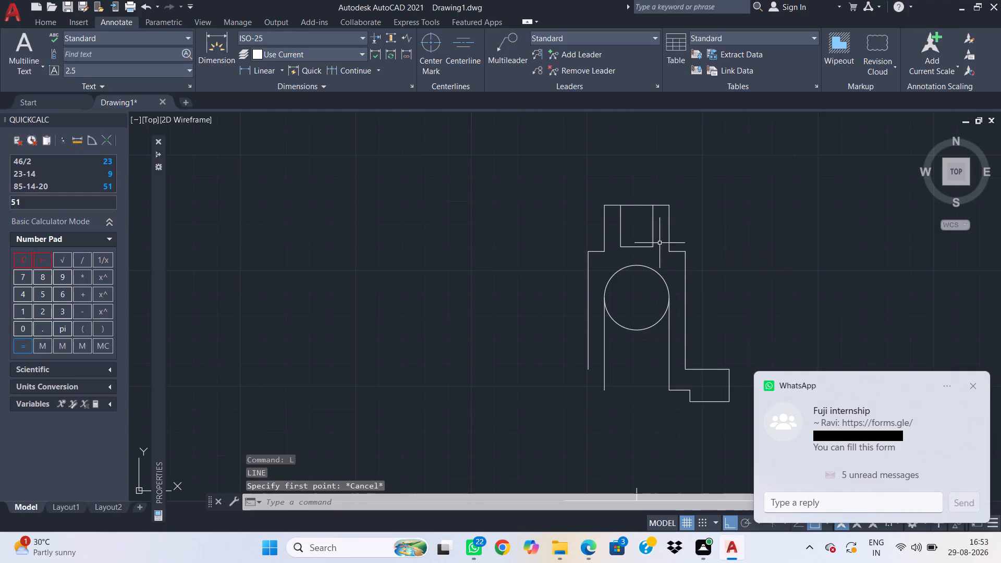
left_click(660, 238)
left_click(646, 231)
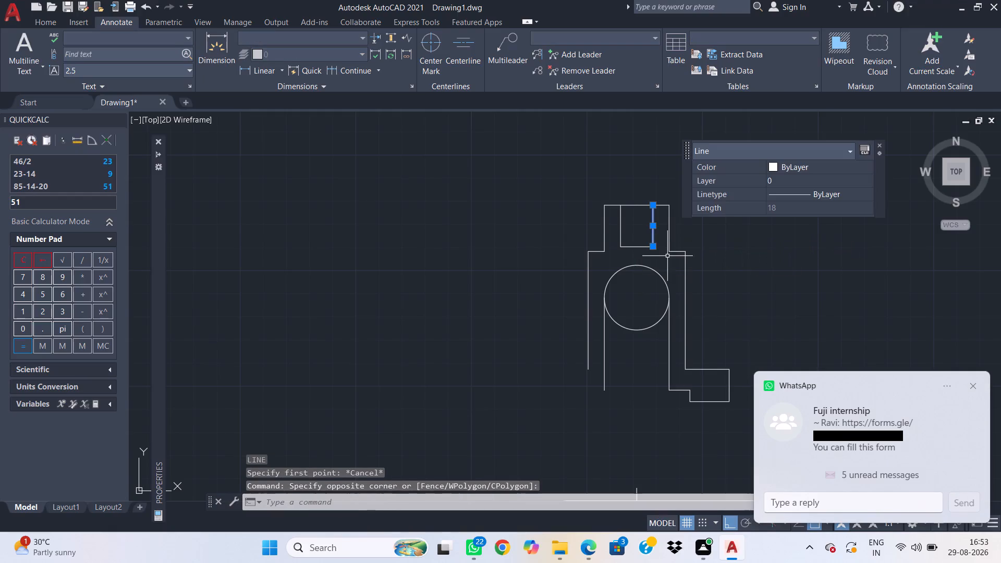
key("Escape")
Draw a 10 mm wide, 7 mm deep rectangular recess centred directly beneath the slot, starting from its bottom-edge midpoint.
type("l")
key("space")
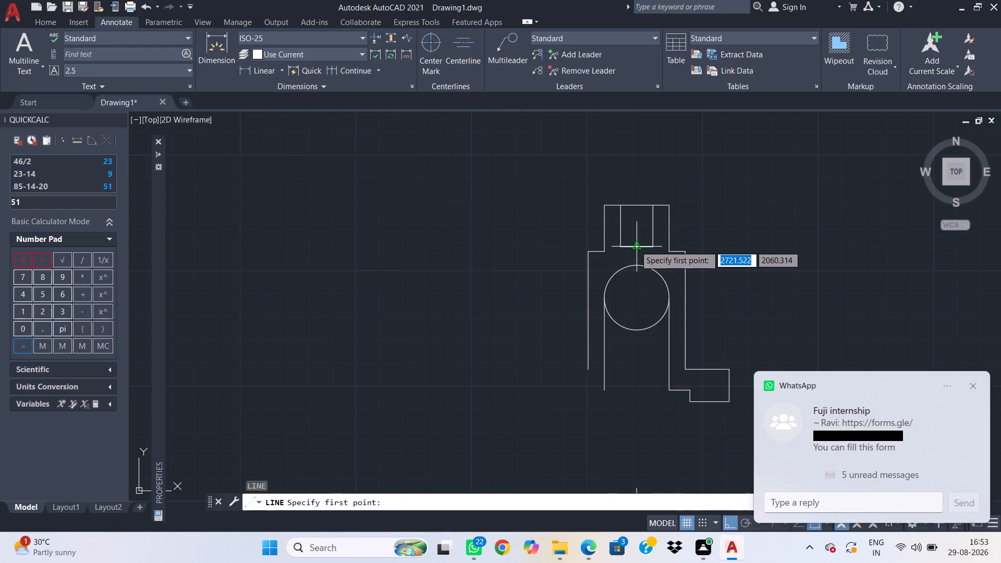
left_click(635, 246)
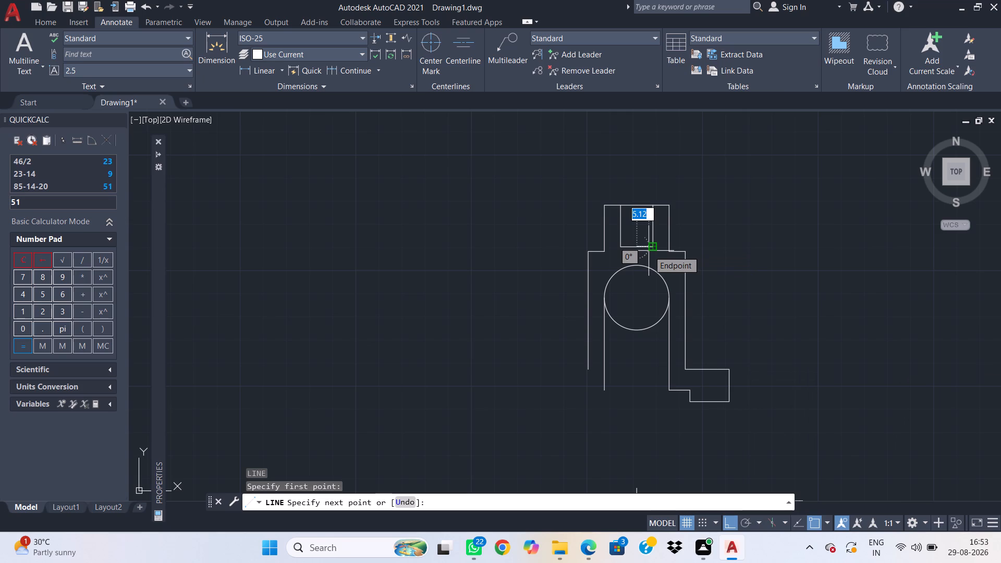
key("5")
key("Return")
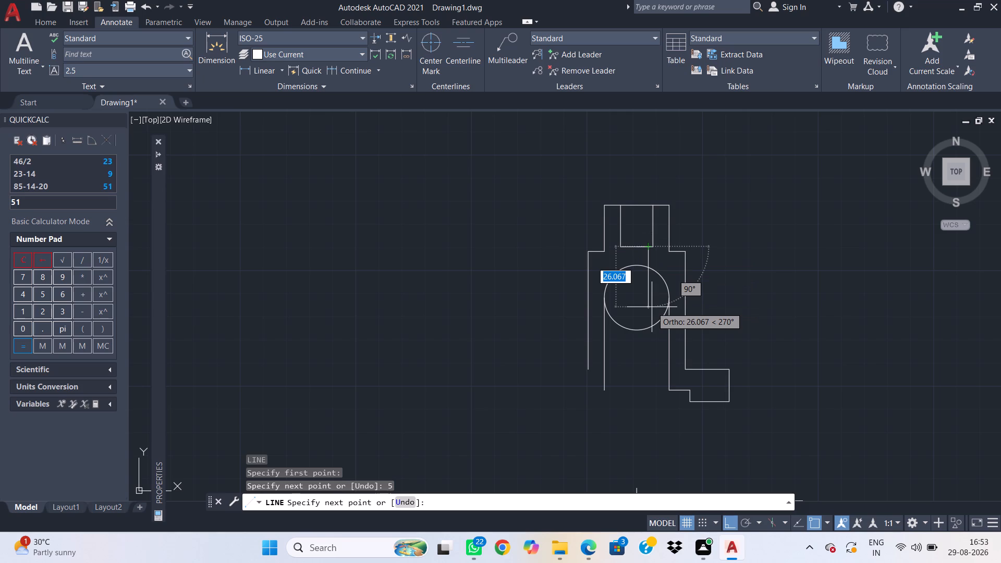
key("7")
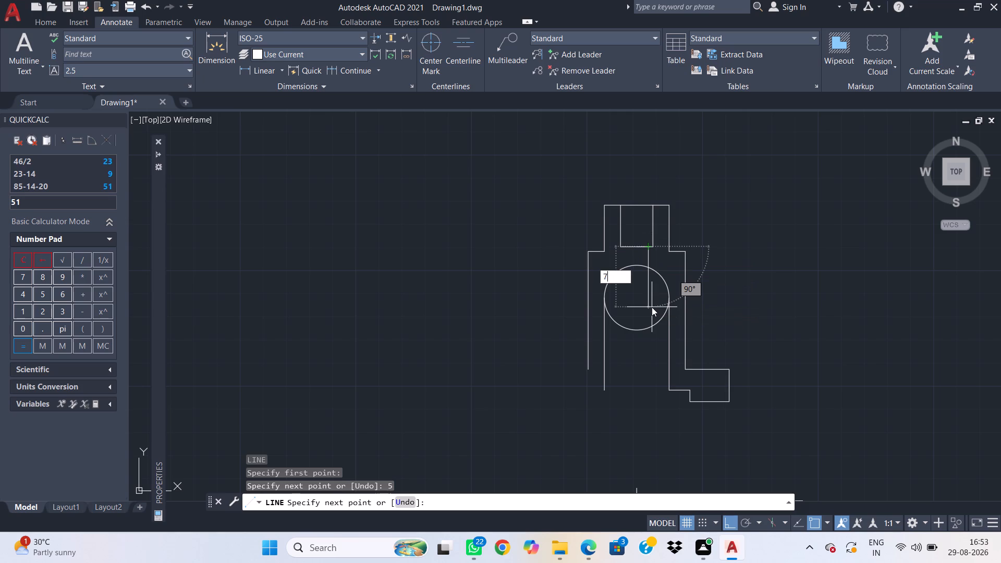
key("Return")
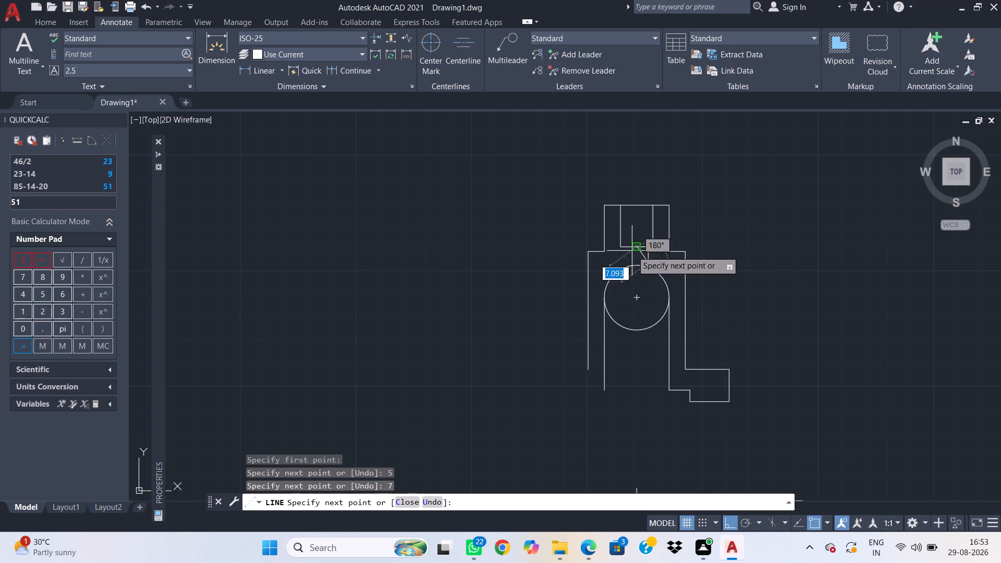
type("10")
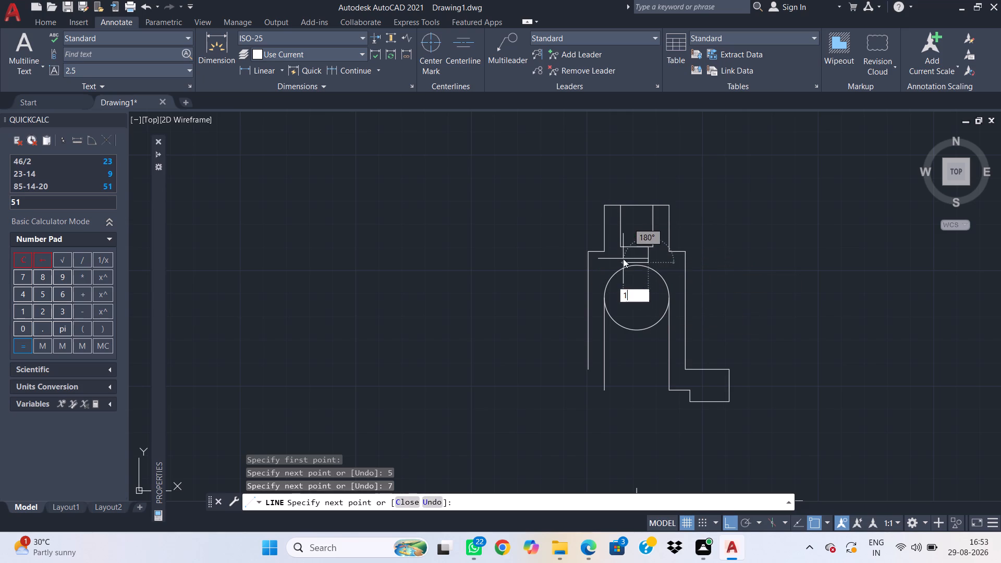
key("Return")
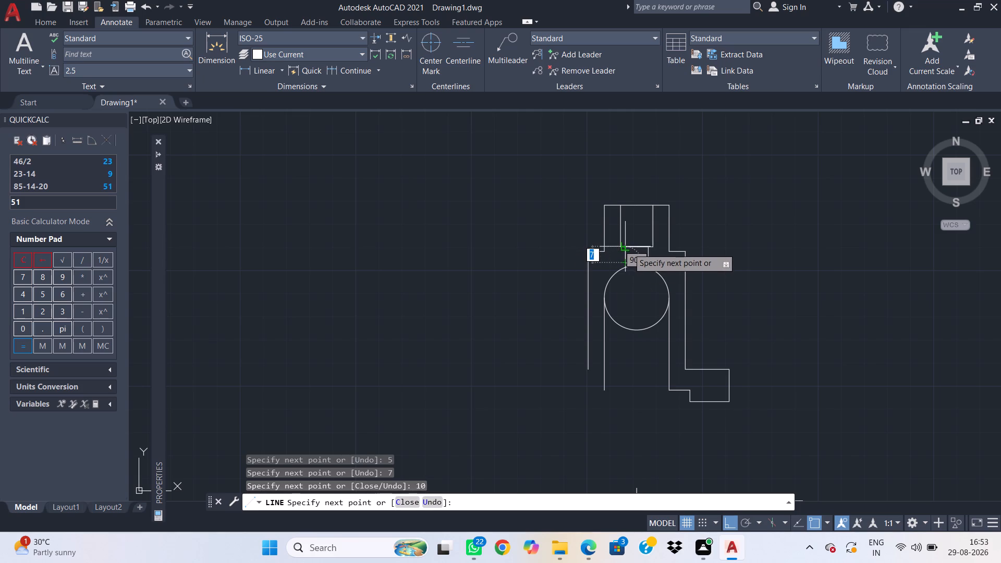
left_click(627, 247)
key("Escape")
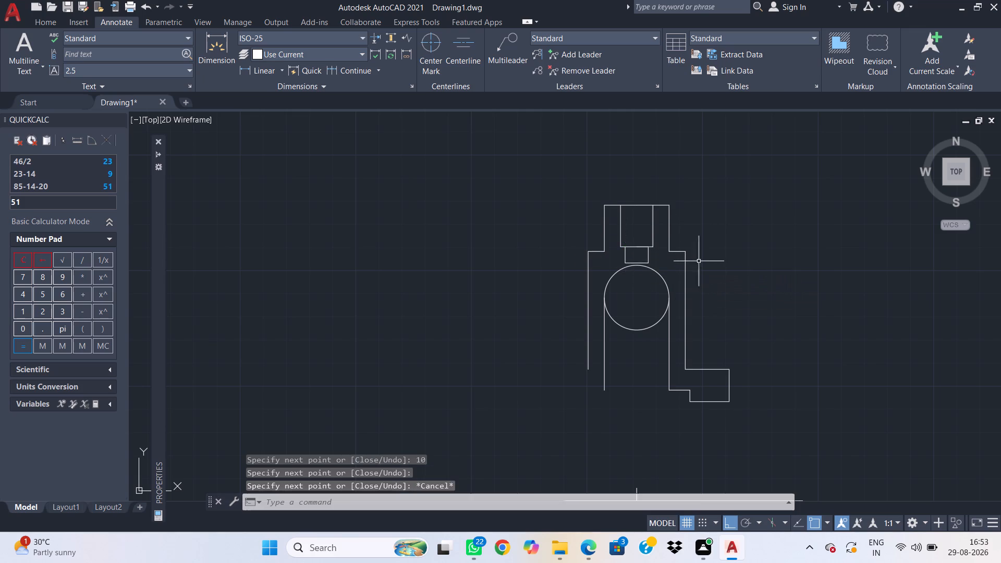
Delete the 5 mm line overlapping the slot's bottom edge above the recess.
scroll(651, 261, "up", 2)
left_click(635, 224)
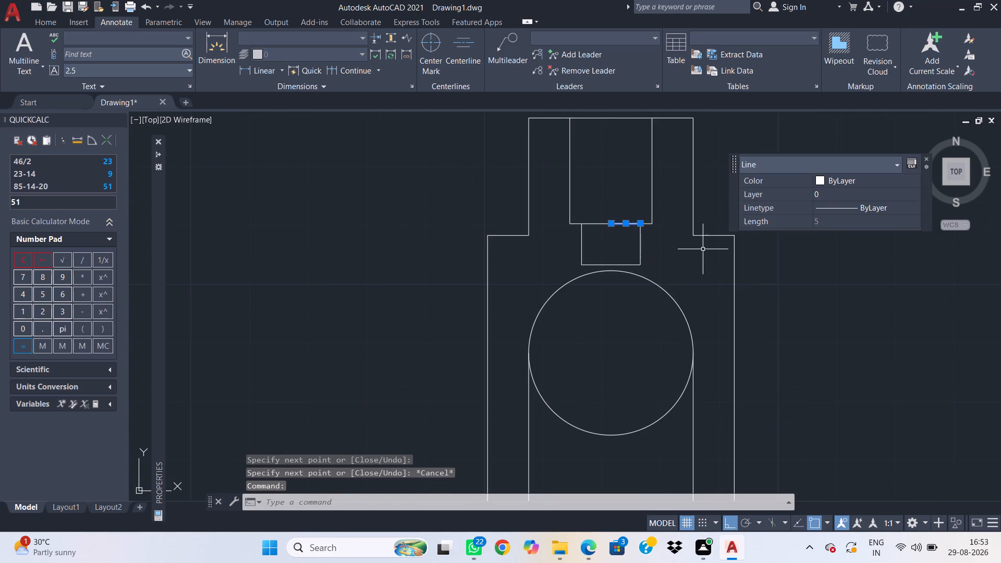
key("Delete")
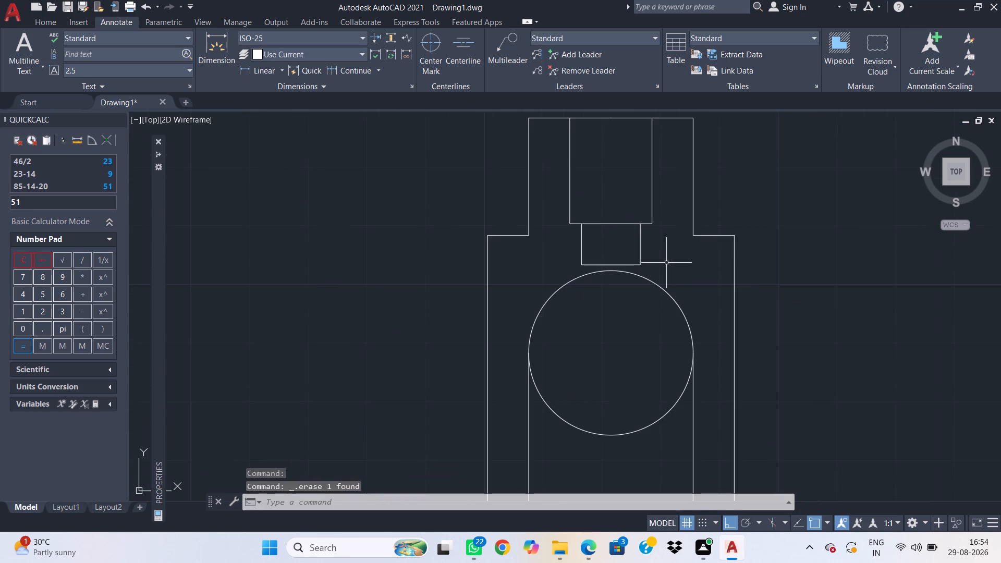
Trim away the lower half of the 28 mm circle to leave an arch between the two vertical lines.
scroll(662, 268, "down", 1)
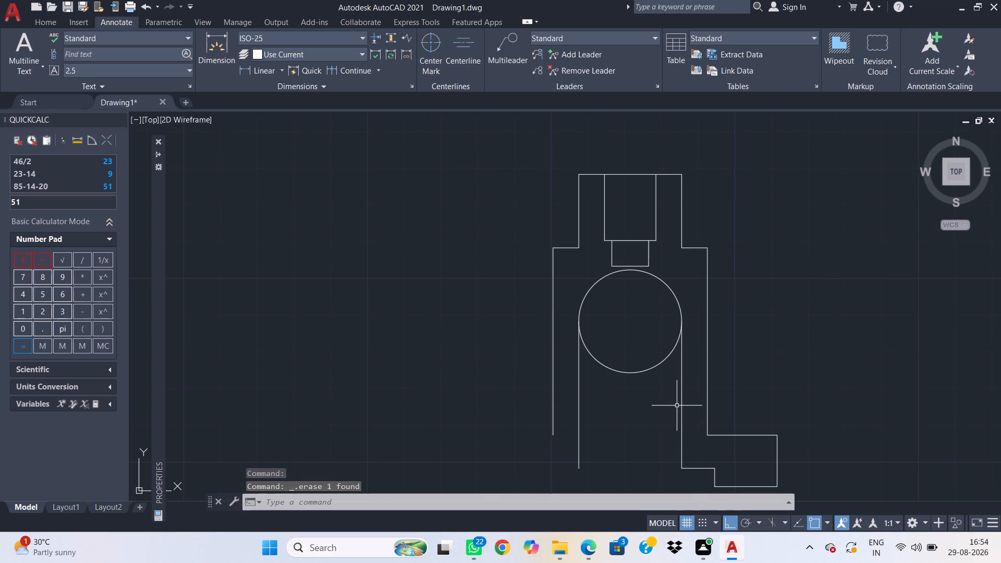
type("tr")
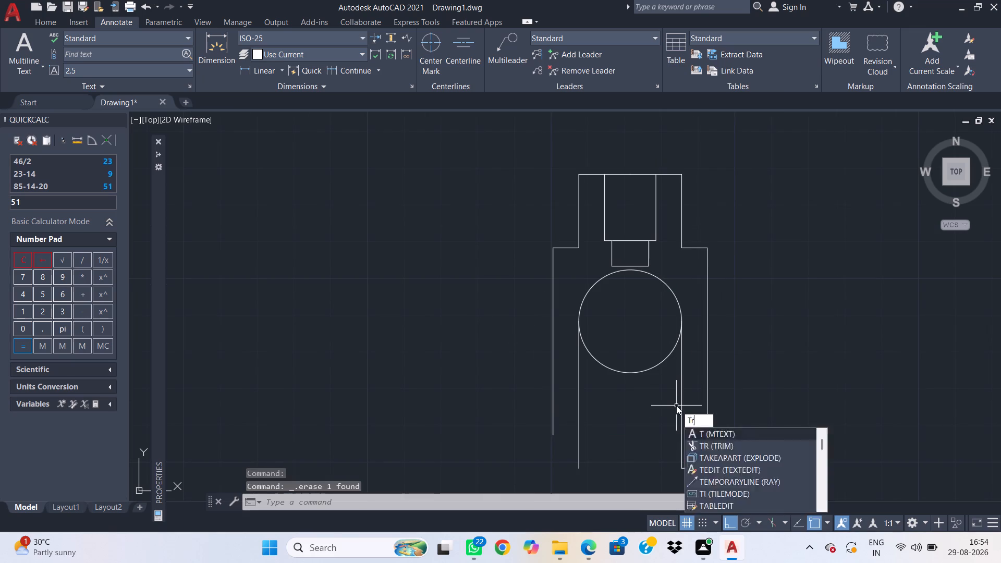
key("space")
left_click(651, 368)
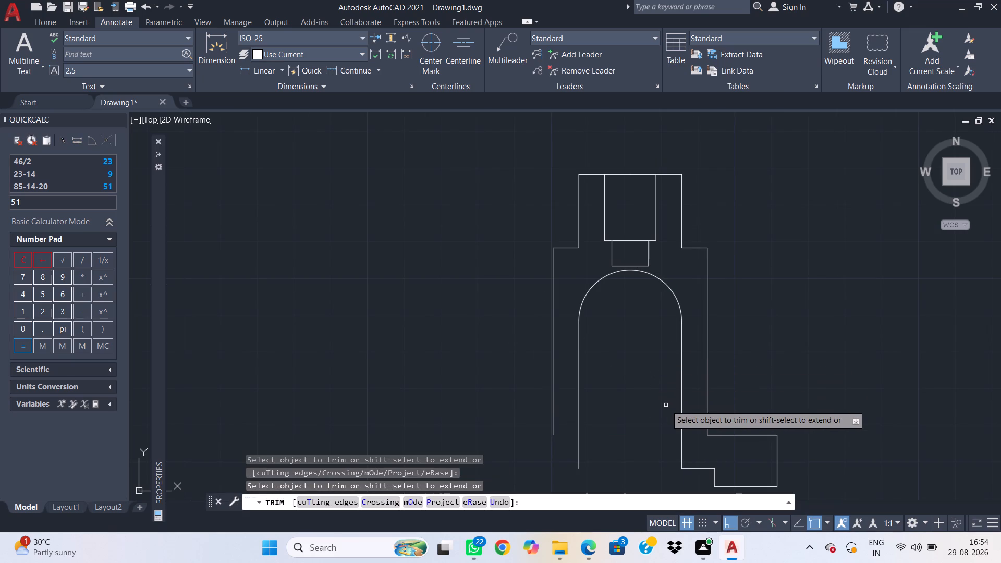
key("Escape")
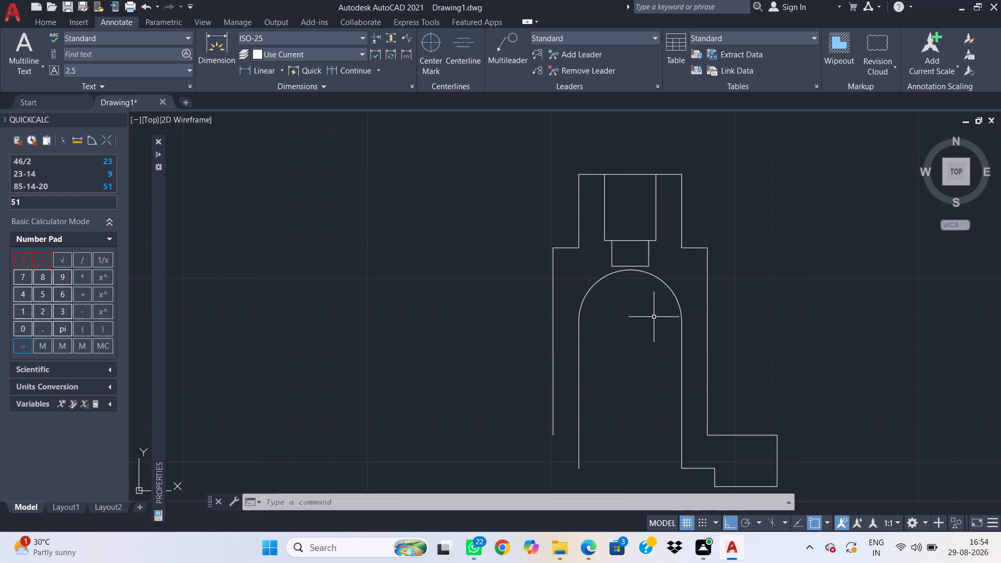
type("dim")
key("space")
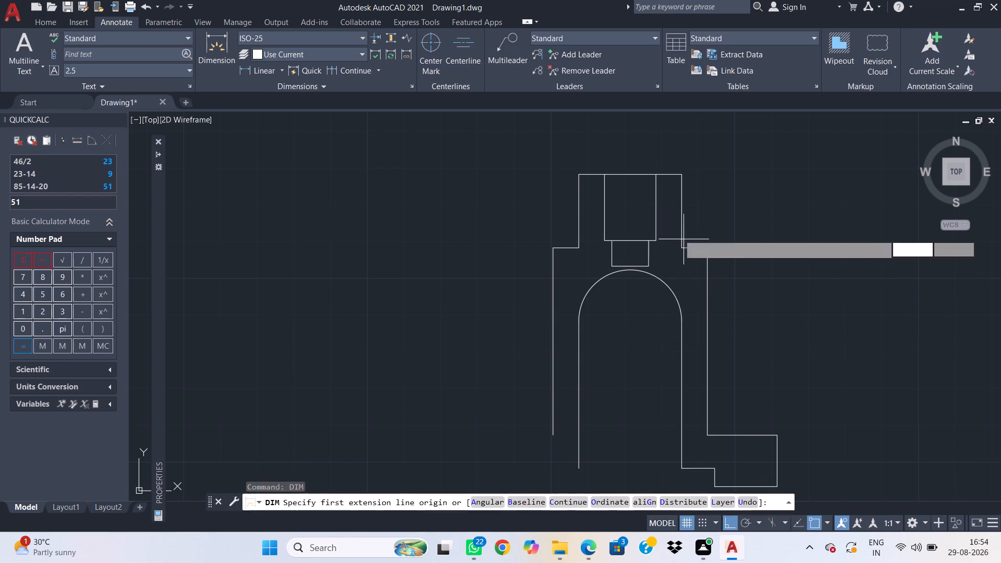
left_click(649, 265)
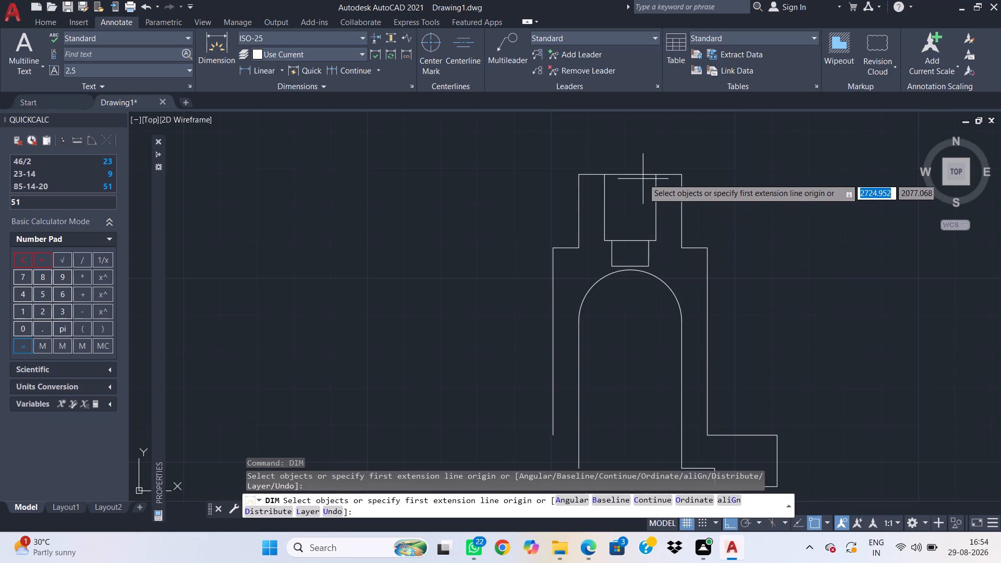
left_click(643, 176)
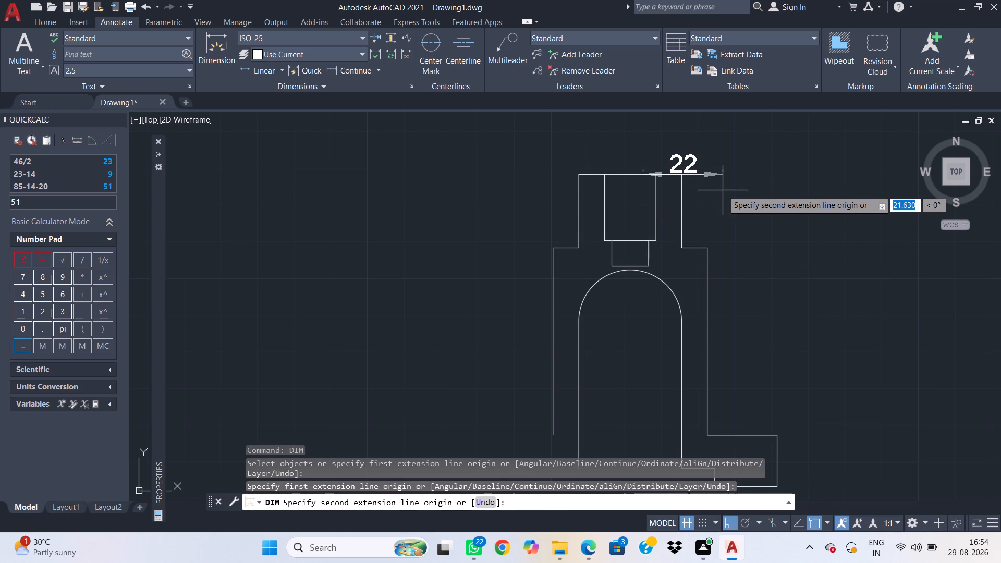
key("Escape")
Add vertical dimensions from the profile's top edge to the recess bottom and to the slot bottom, placed beside the profile's upper section.
key("space")
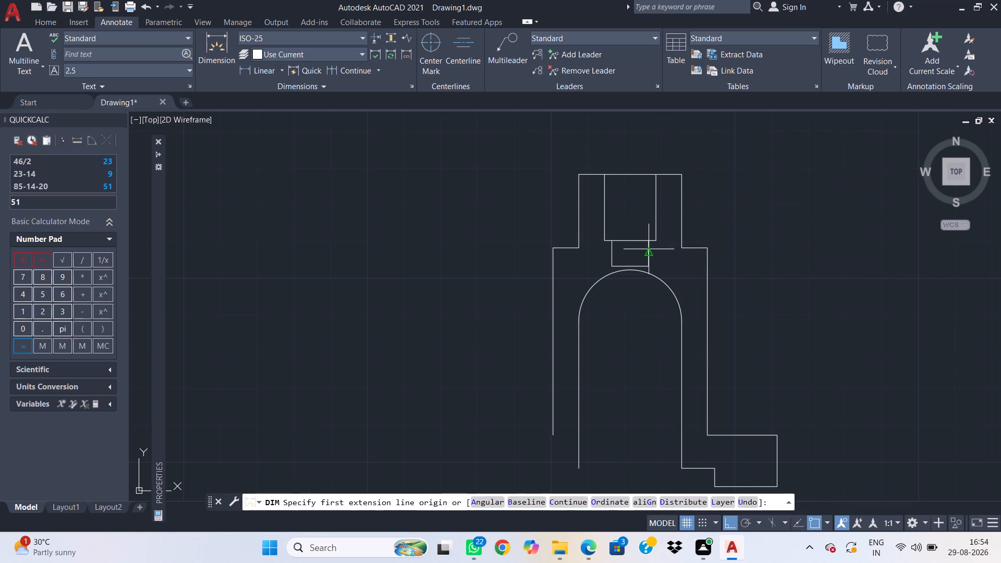
left_click(649, 263)
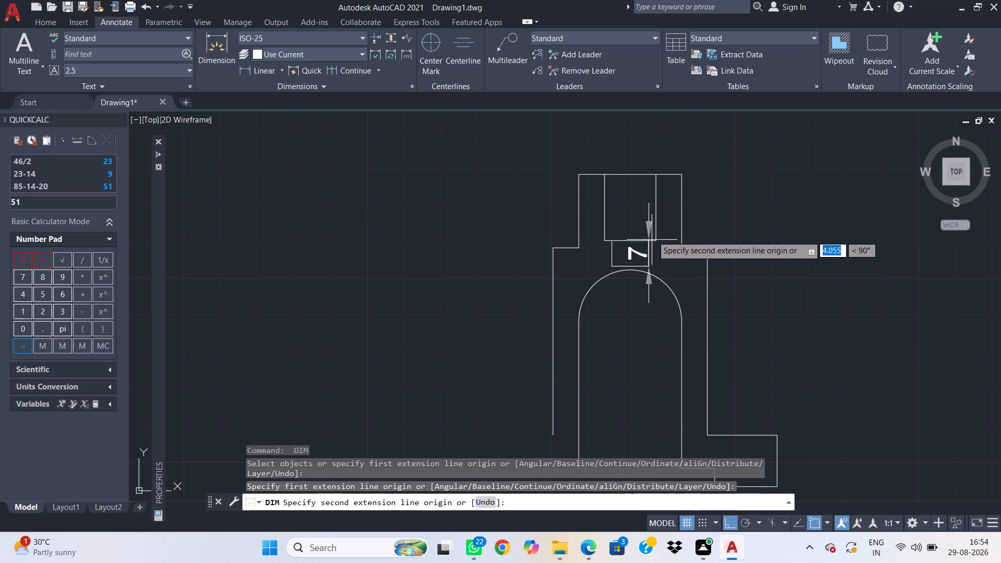
left_click(651, 175)
left_click(750, 192)
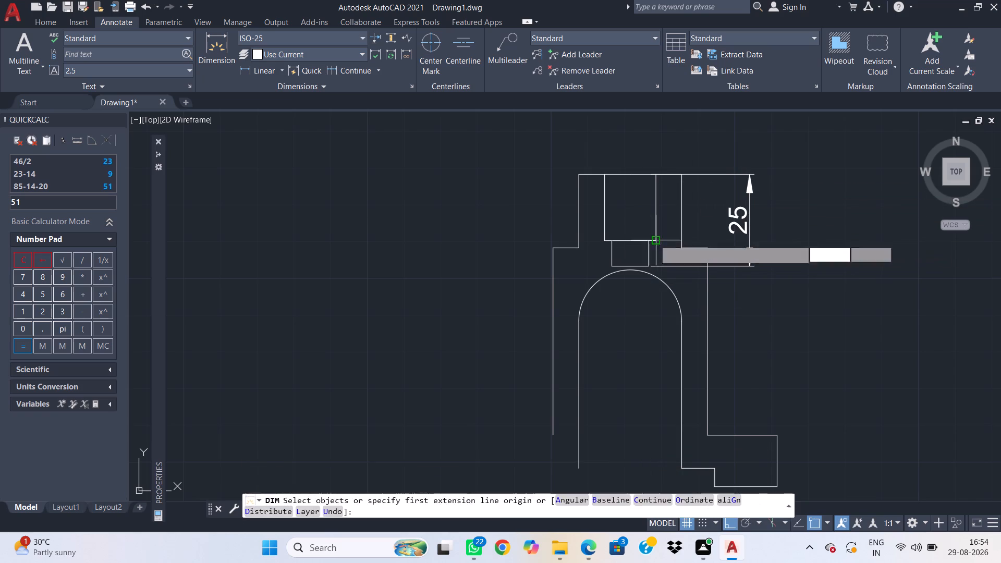
left_click(656, 239)
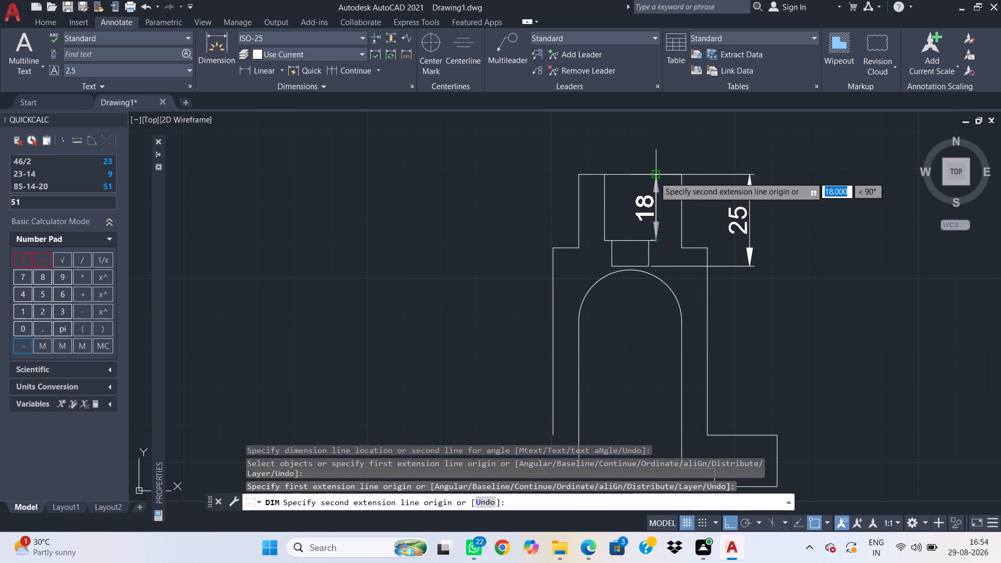
left_click(654, 177)
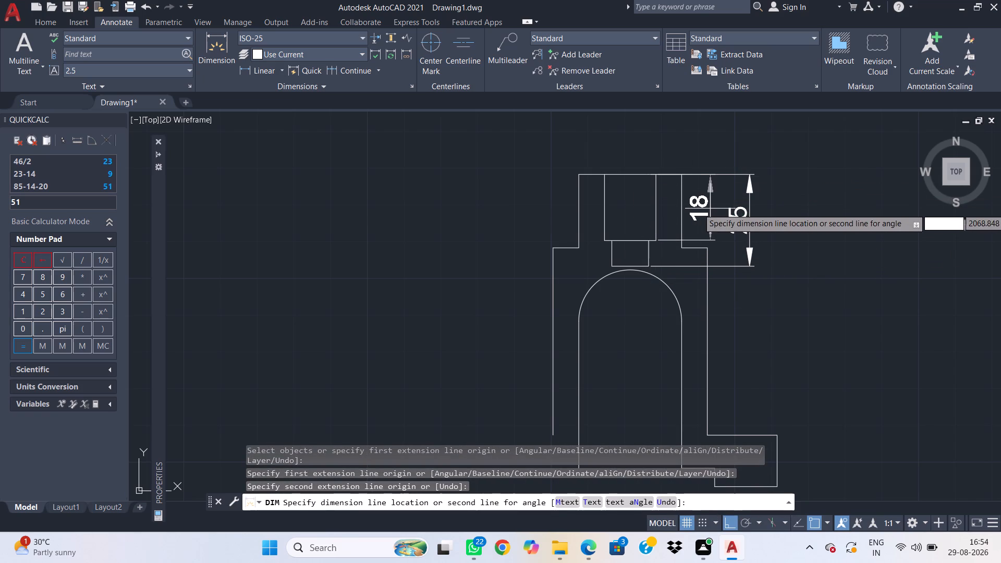
left_click(709, 207)
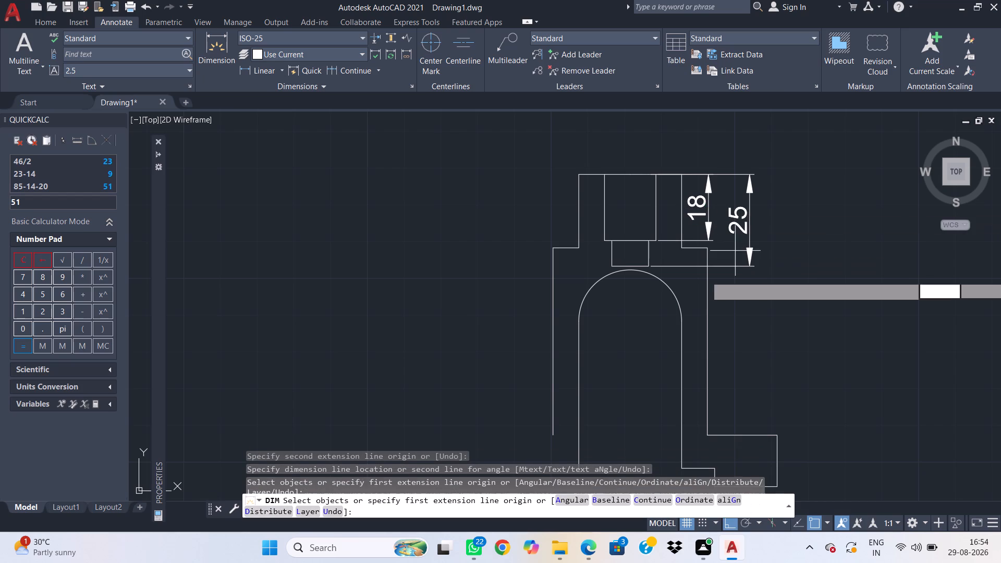
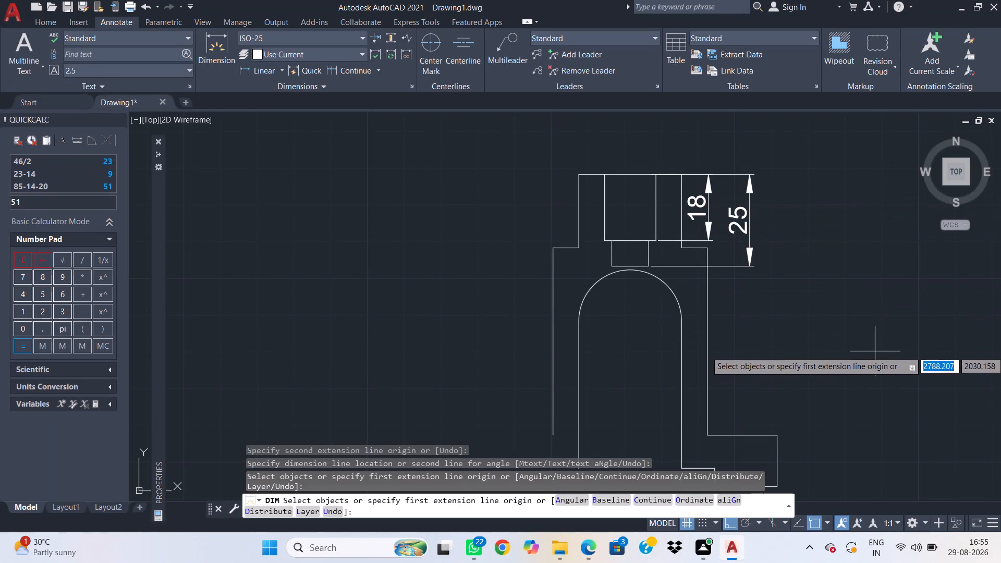
Move the 14 mm radius arch arc straight down by about 3.3 mm, away from the recess above it.
key("Escape")
key("Escape")
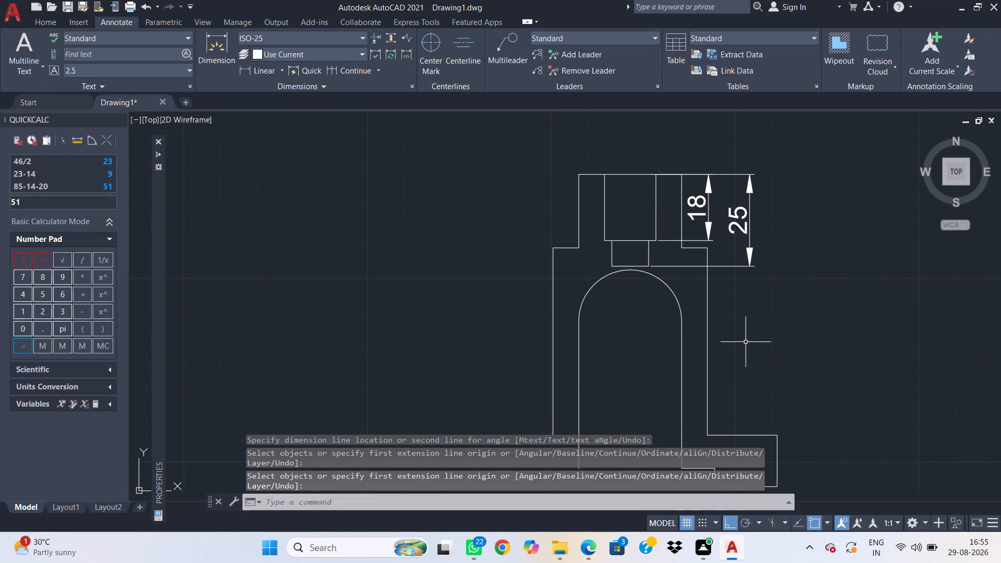
middle_click_drag(746, 366, 856, 309)
scroll(913, 271, "down", 1)
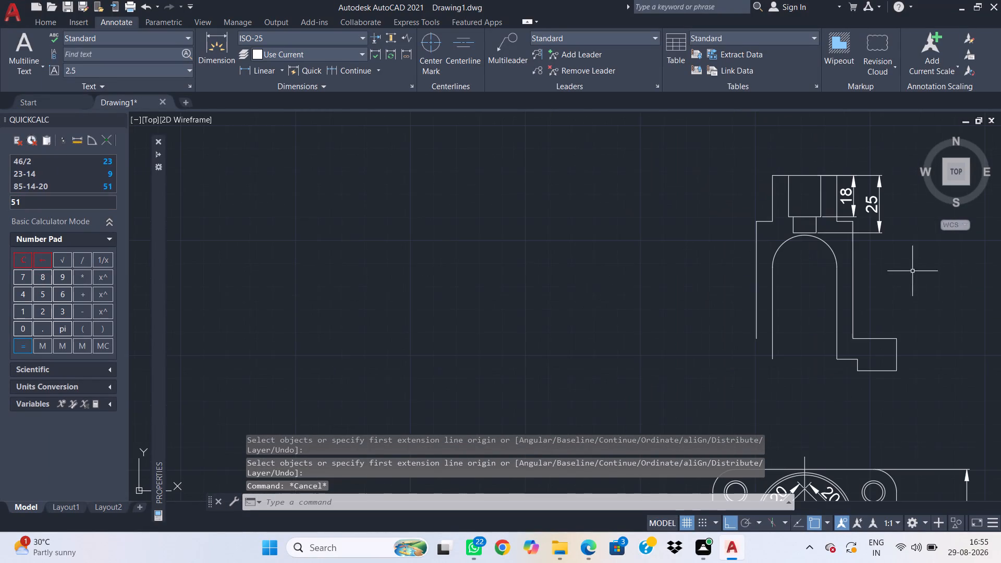
scroll(880, 280, "up", 1)
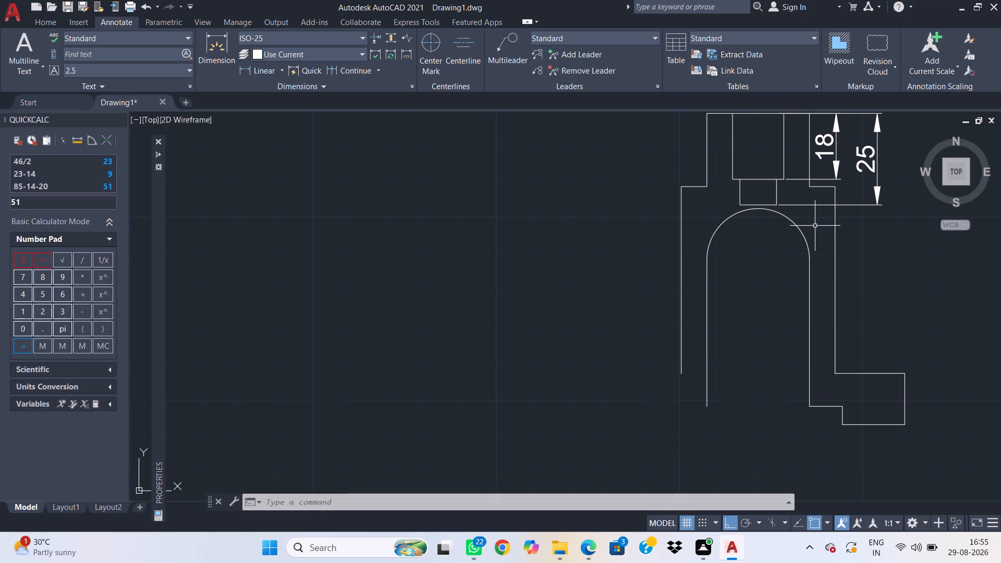
left_click(814, 221)
left_click(792, 235)
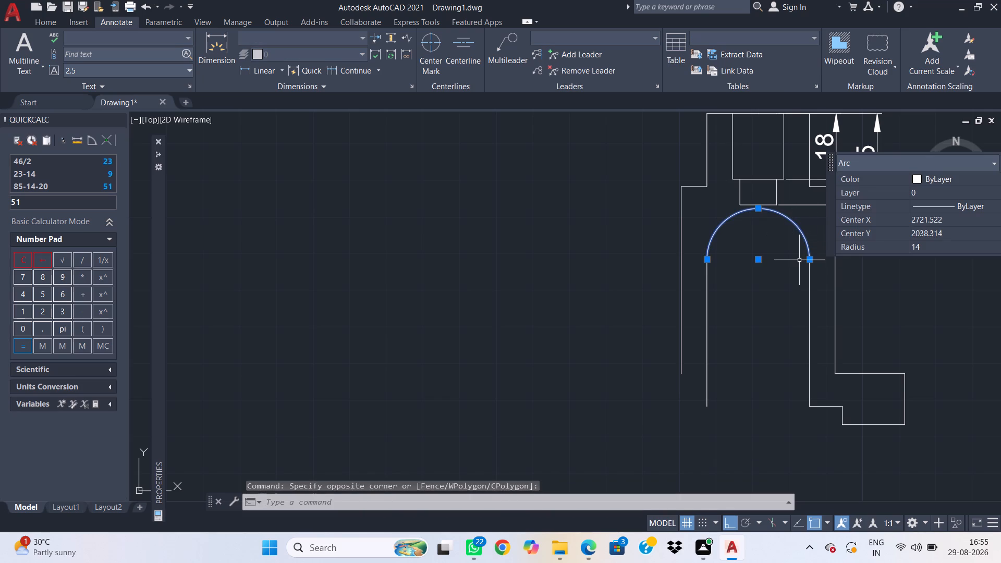
key("m")
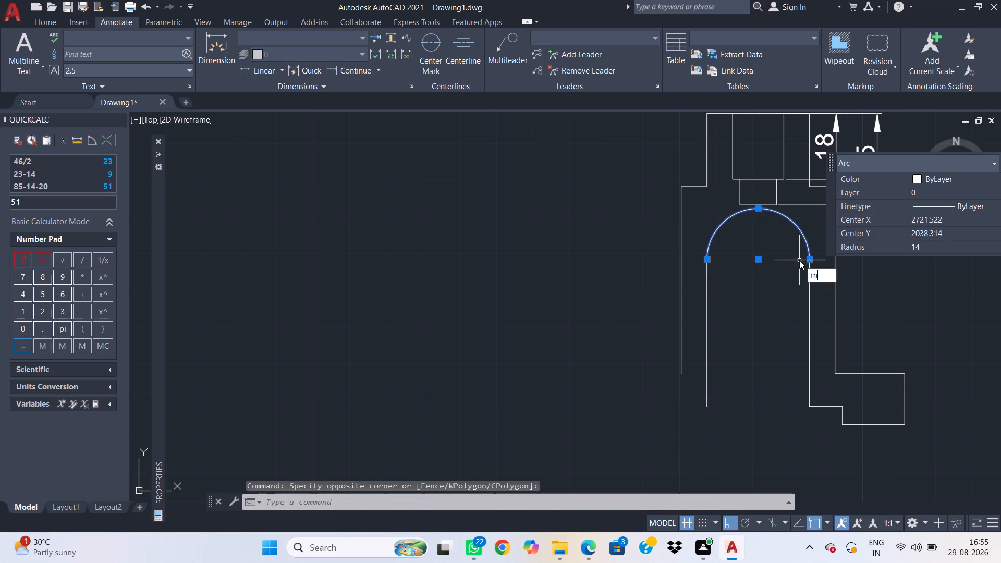
key("Return")
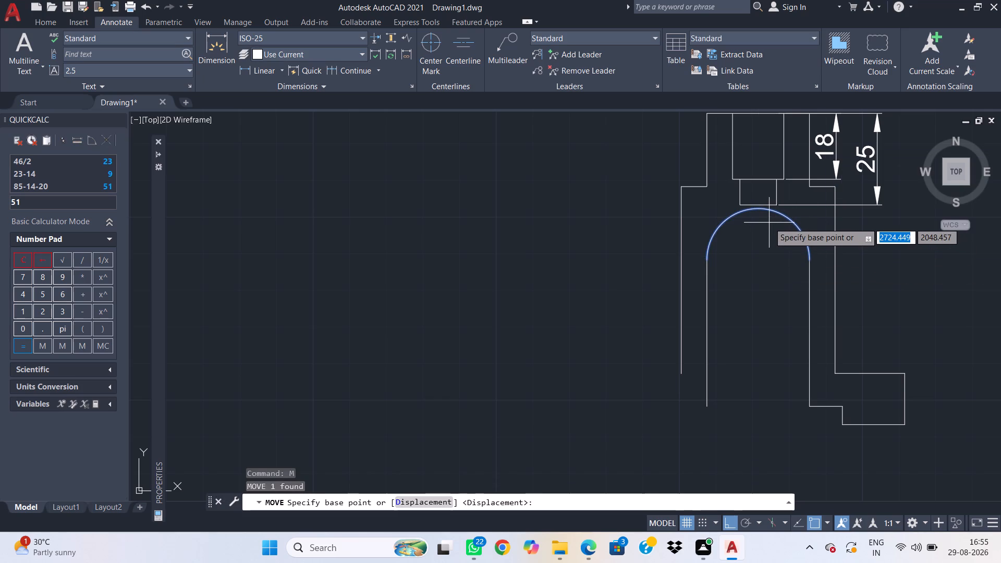
left_click(761, 211)
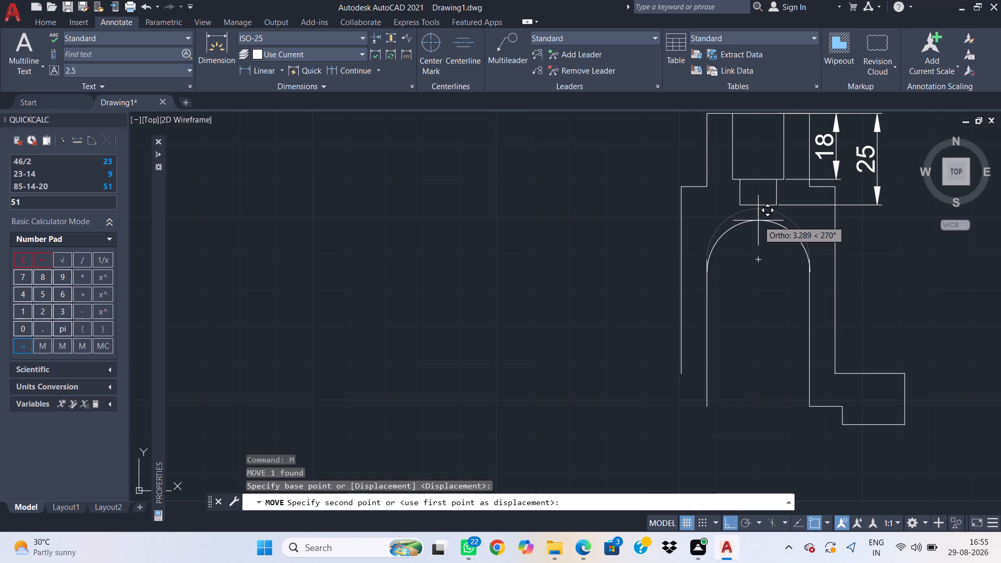
left_click(758, 221)
key("Escape")
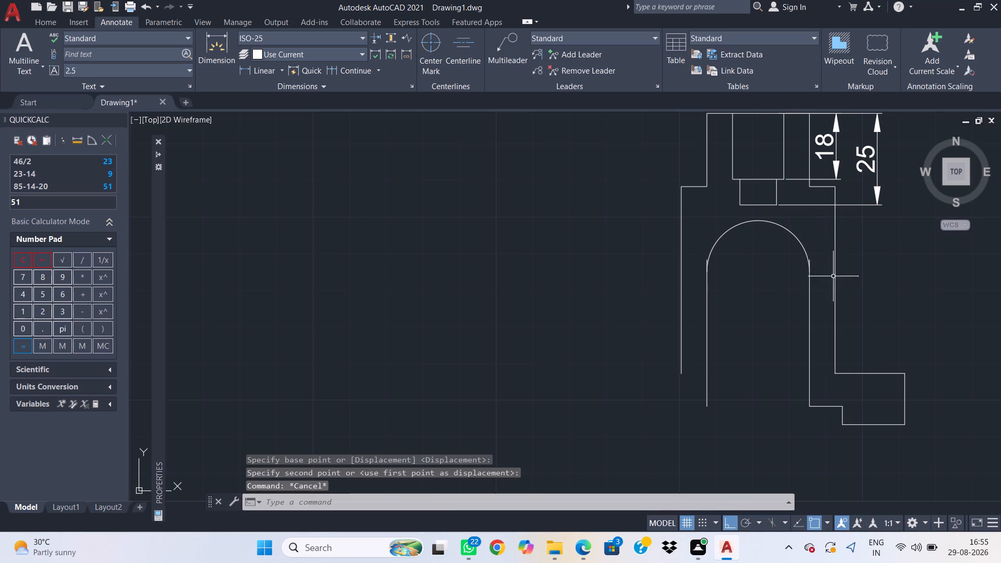
Trim the short ends of the two vertical lines that project above the ends of the moved arch.
scroll(802, 223, "up", 2)
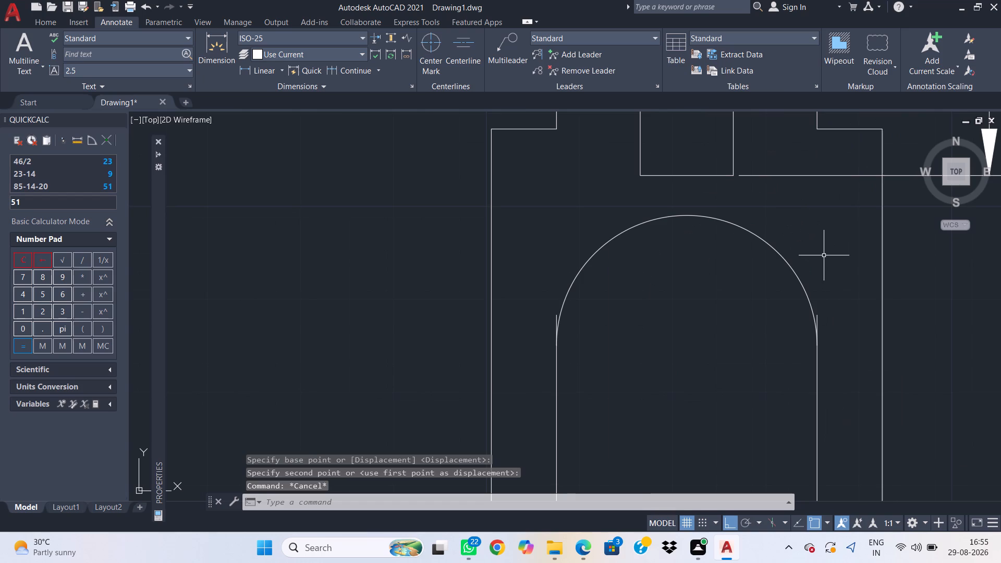
type("tr")
key("space")
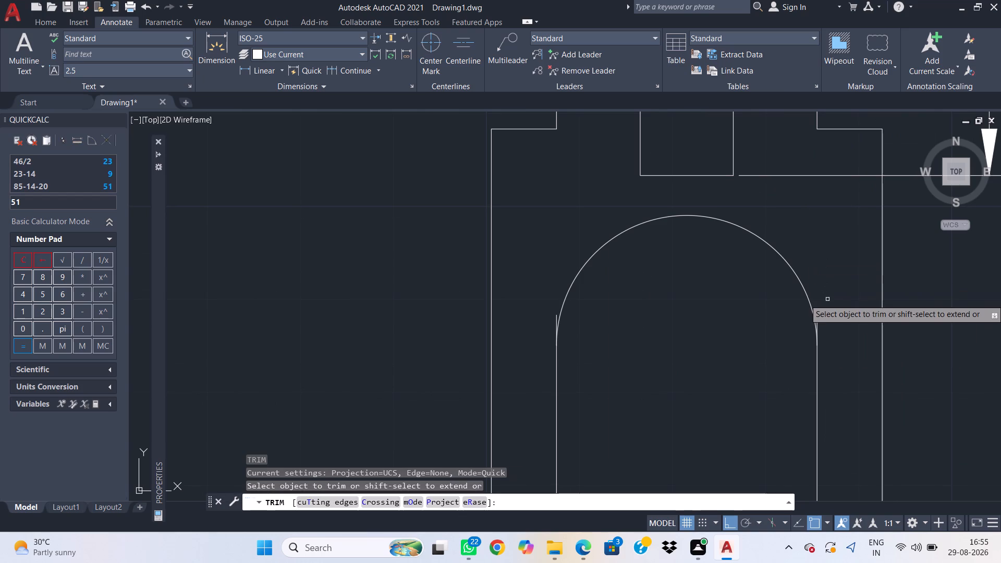
left_click(819, 316)
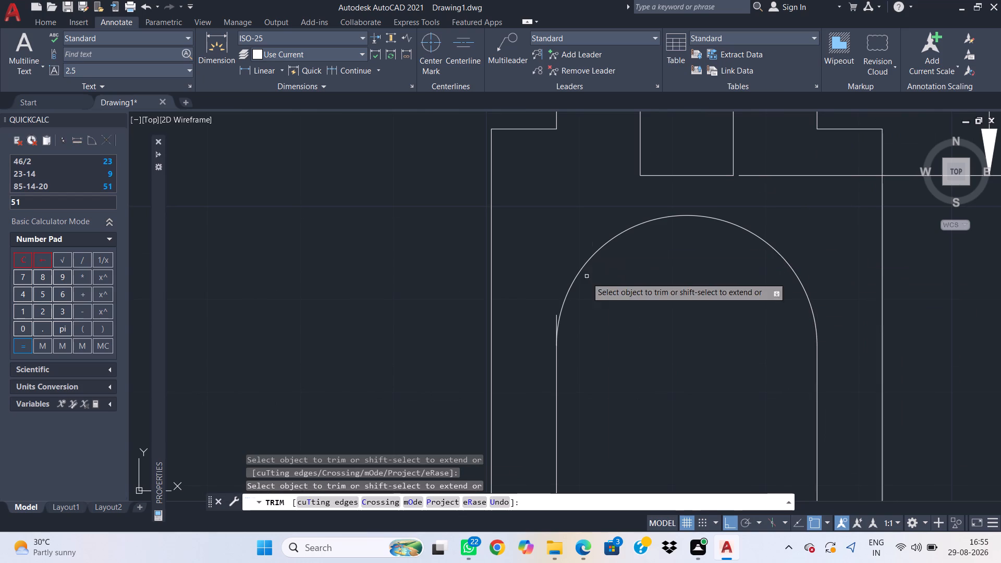
left_click(556, 317)
key("Escape")
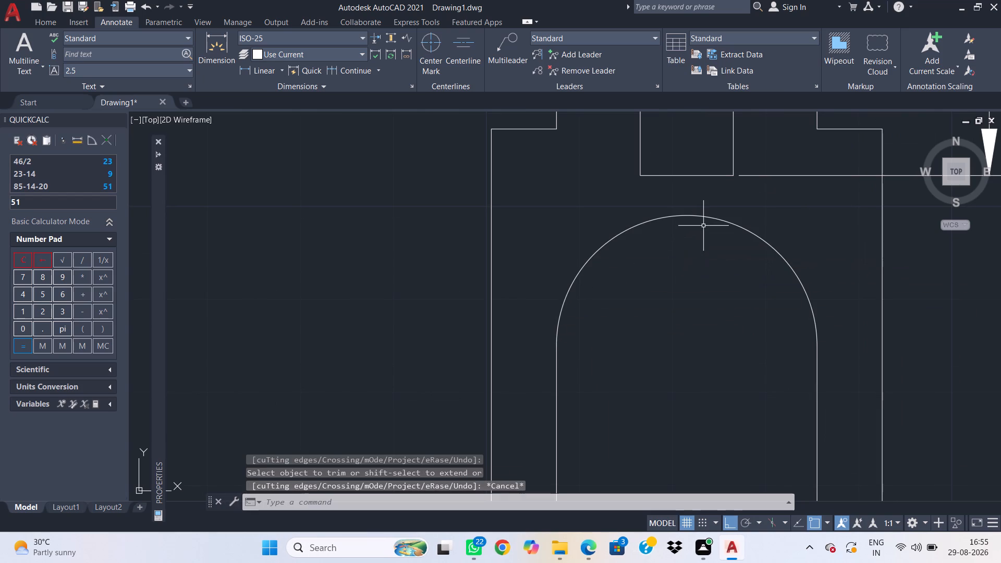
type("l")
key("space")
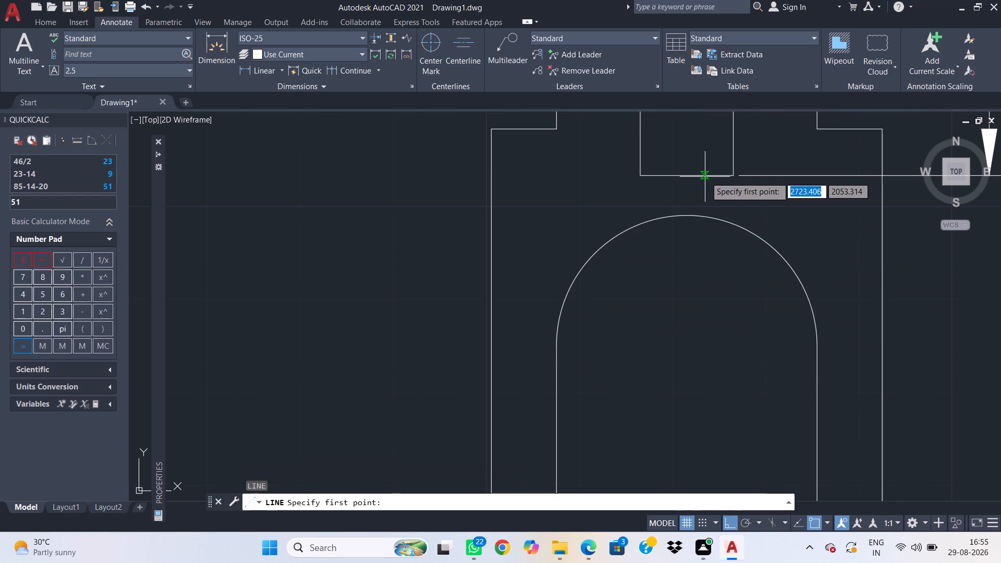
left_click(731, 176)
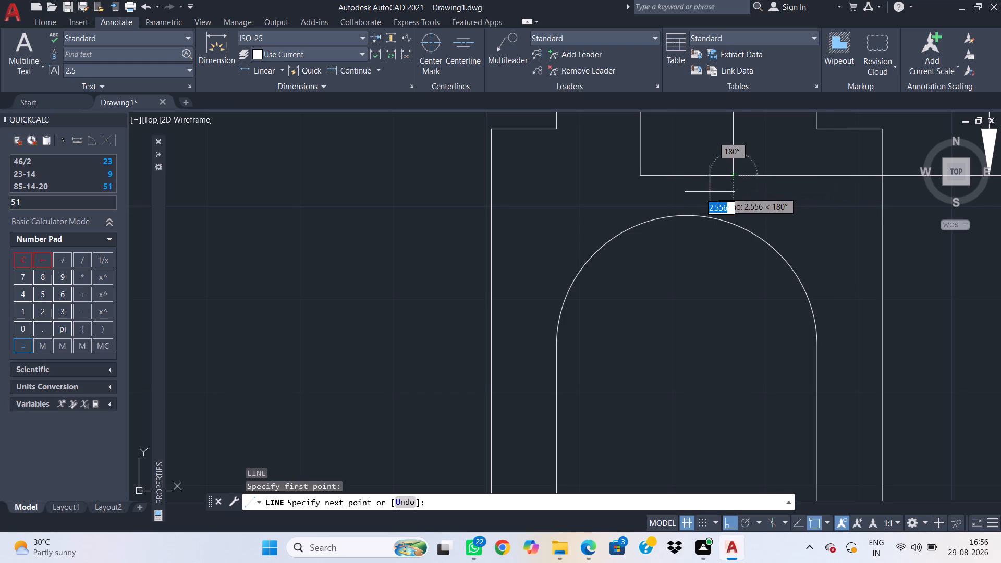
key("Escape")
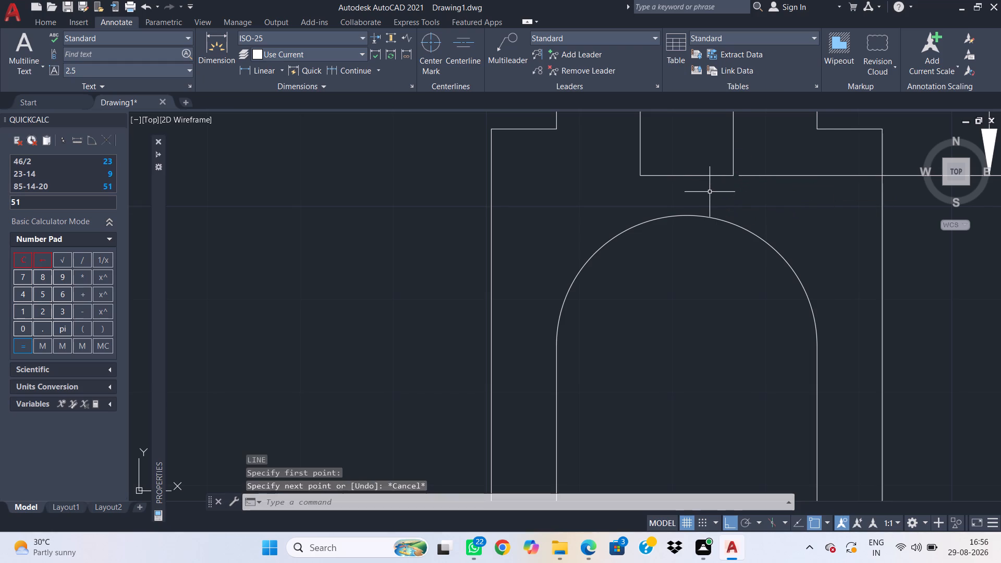
Draw a 3 mm vertical line downward from the midpoint of the recess's bottom edge.
type("l")
key("space")
left_click(686, 174)
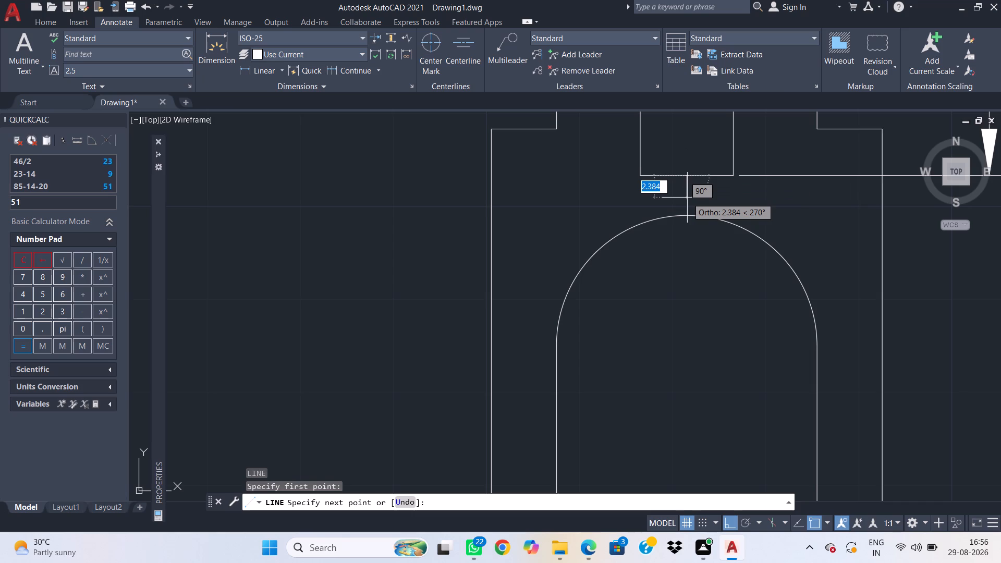
key("3")
key("Return")
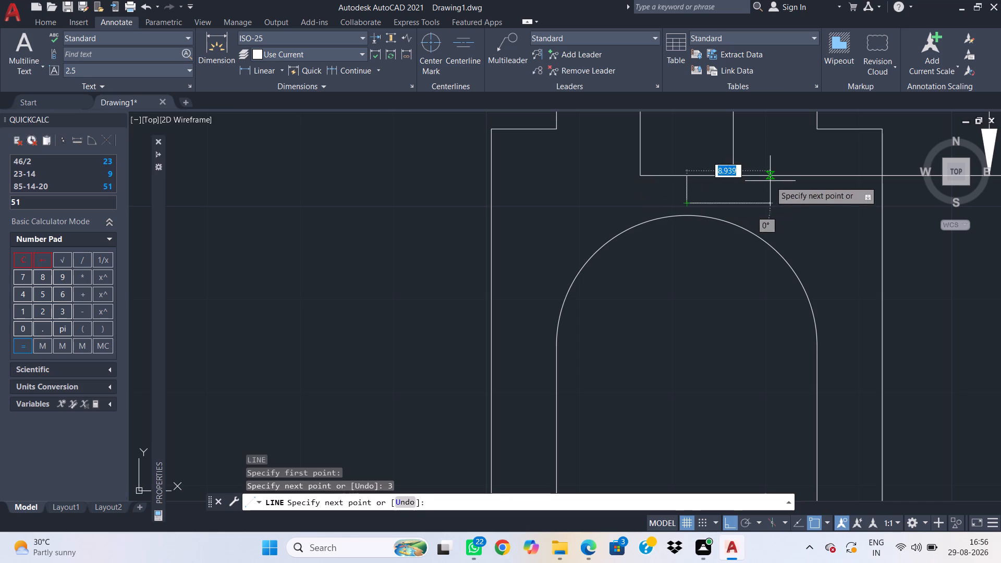
key("Escape")
Draw two sloping lines joining the recess's bottom corners to the lower end of the 3 mm line, forming a V-shaped tip.
type("l")
key("space")
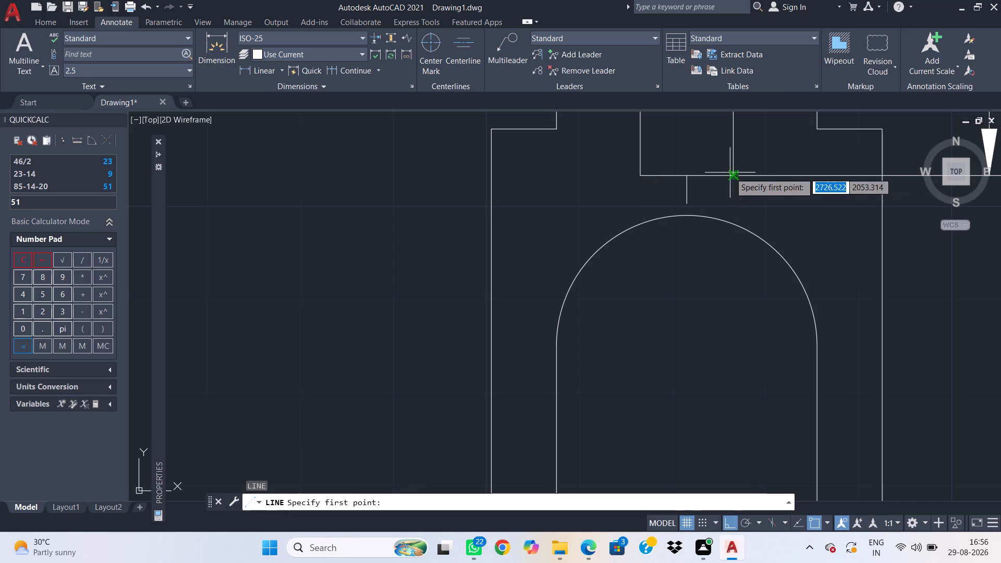
left_click(731, 176)
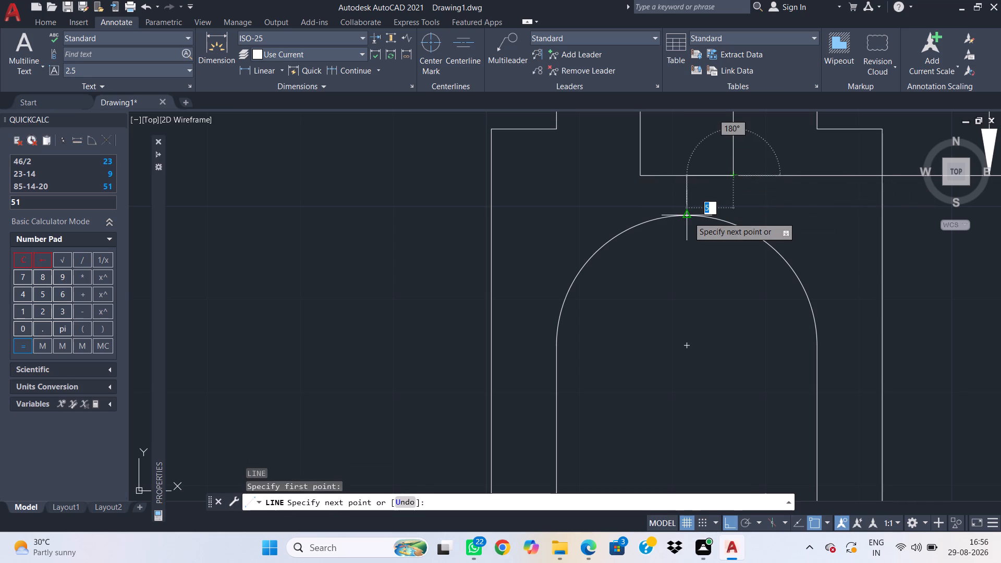
left_click(689, 205)
key("Escape")
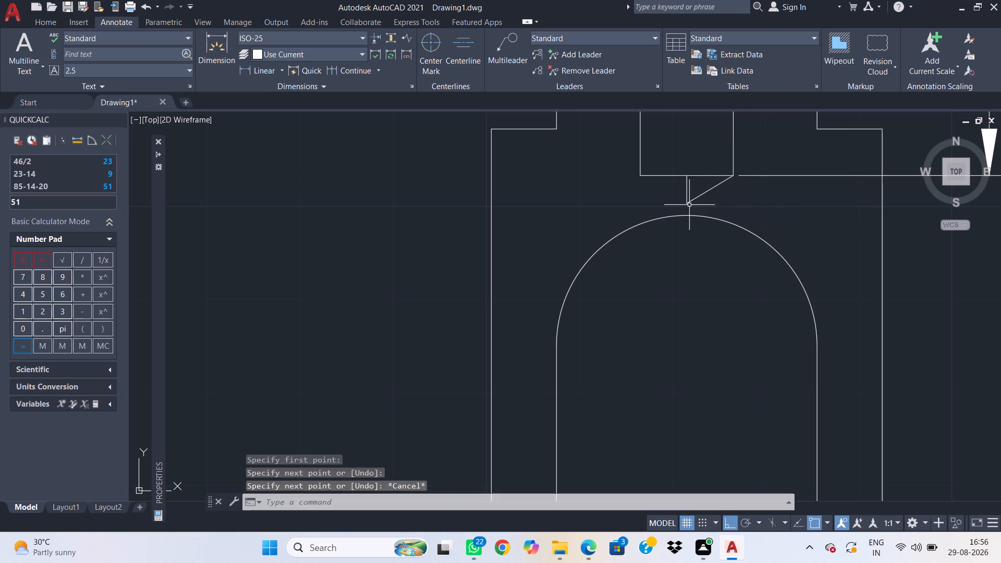
key("space")
left_click(687, 200)
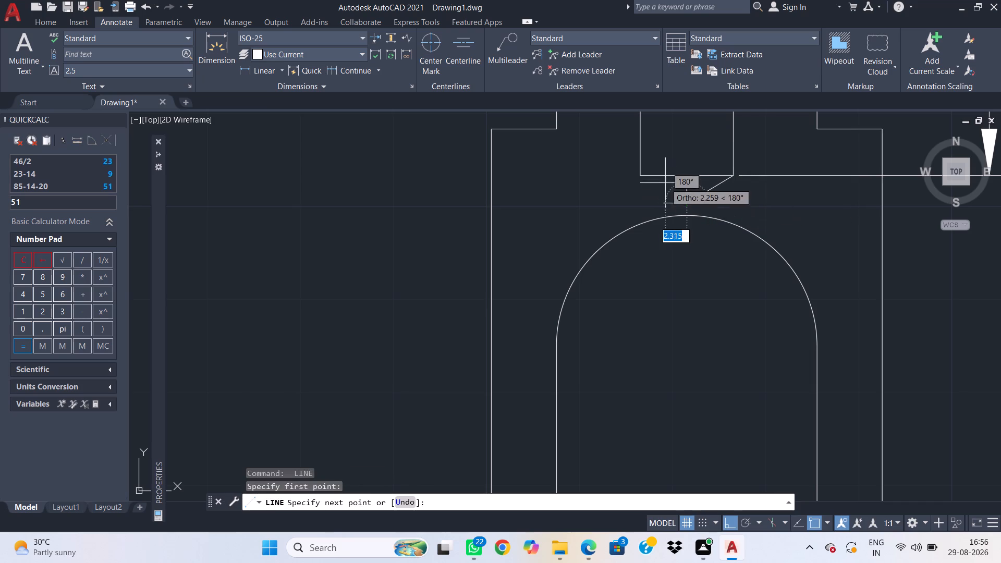
left_click(640, 174)
key("Escape")
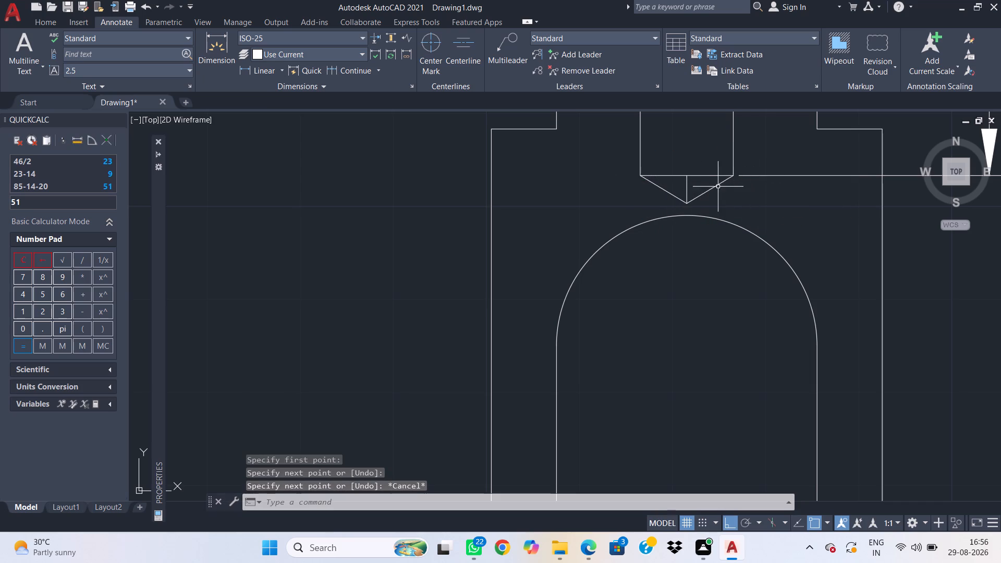
Delete the 3 mm vertical line inside the V-shaped tip.
left_click(693, 180)
left_click(679, 183)
key("Delete")
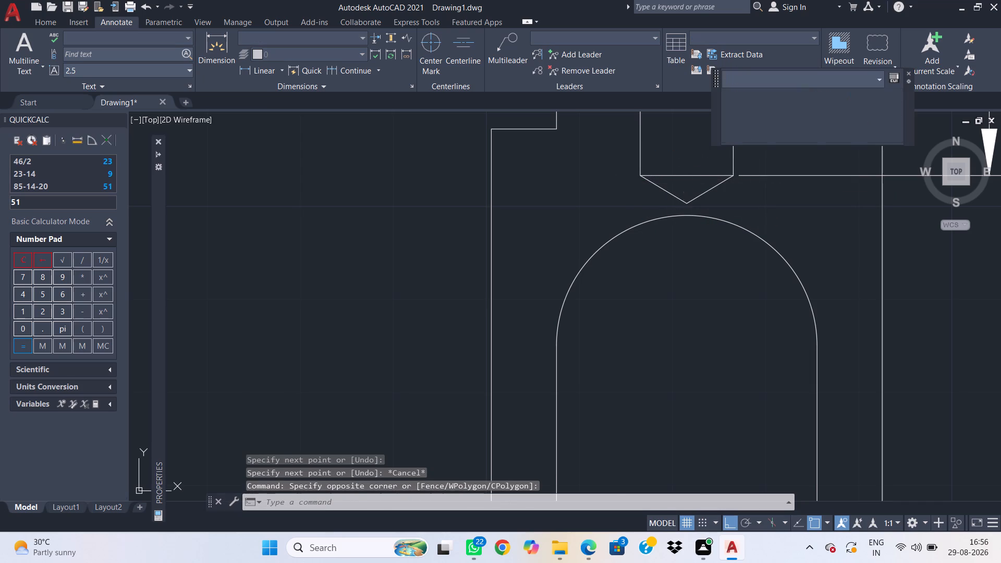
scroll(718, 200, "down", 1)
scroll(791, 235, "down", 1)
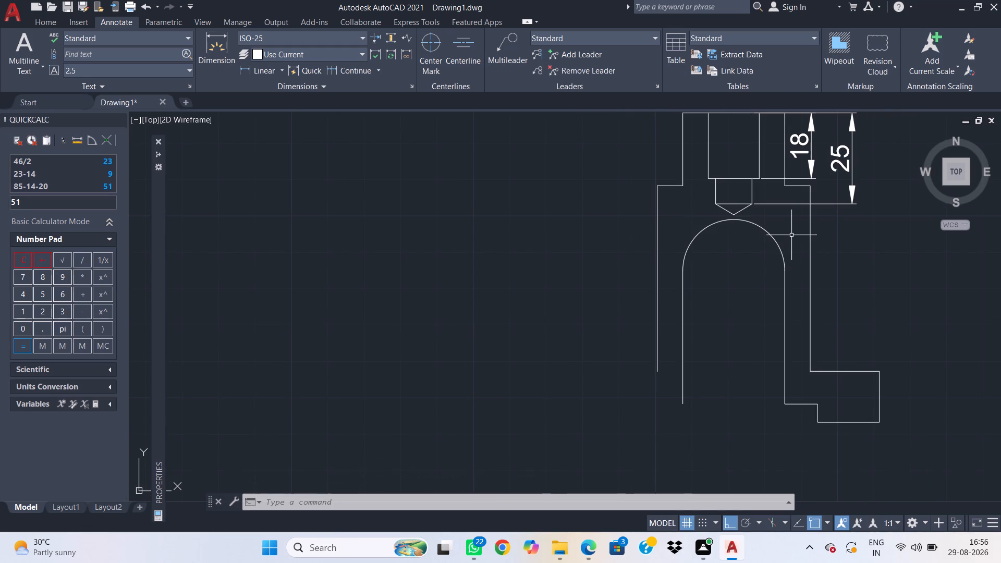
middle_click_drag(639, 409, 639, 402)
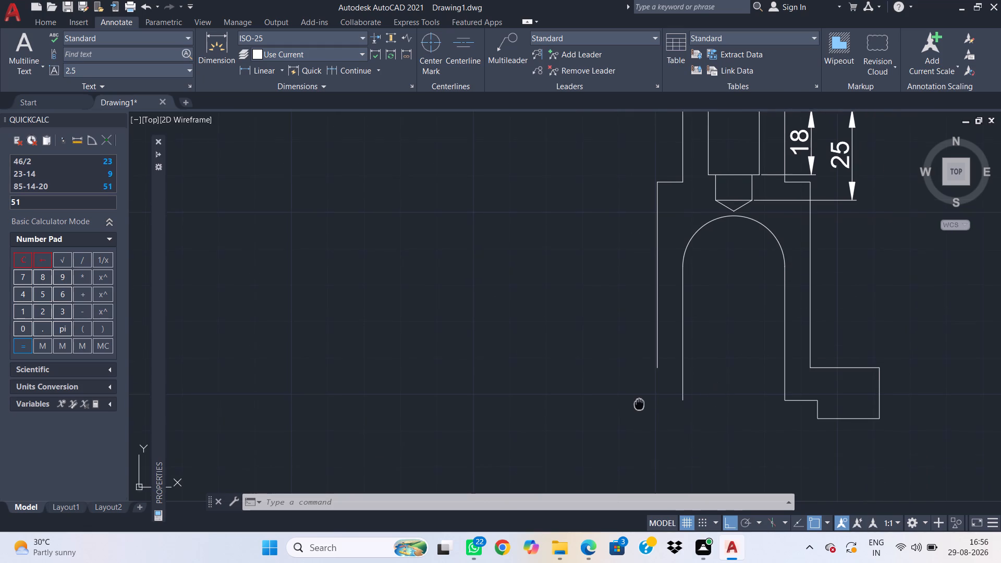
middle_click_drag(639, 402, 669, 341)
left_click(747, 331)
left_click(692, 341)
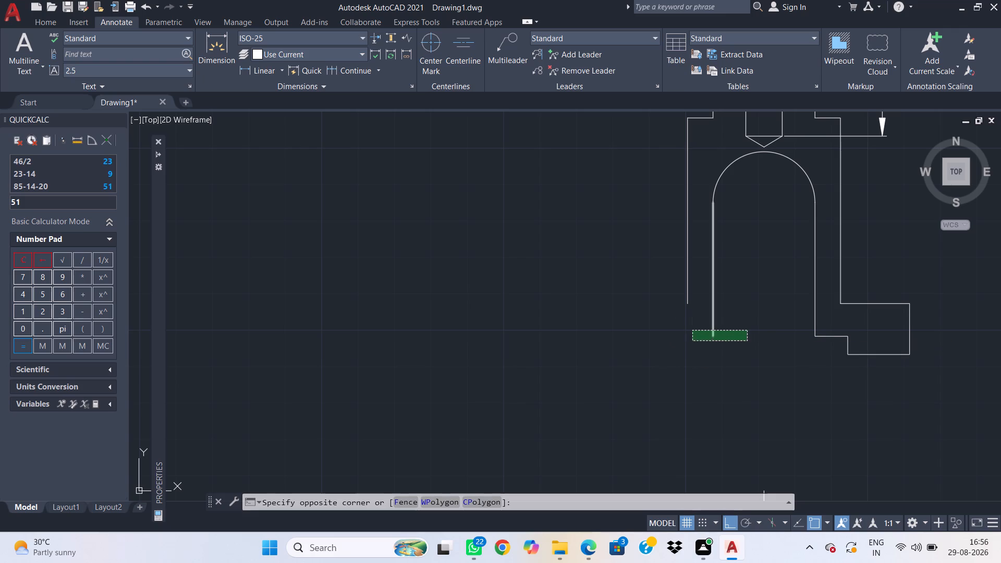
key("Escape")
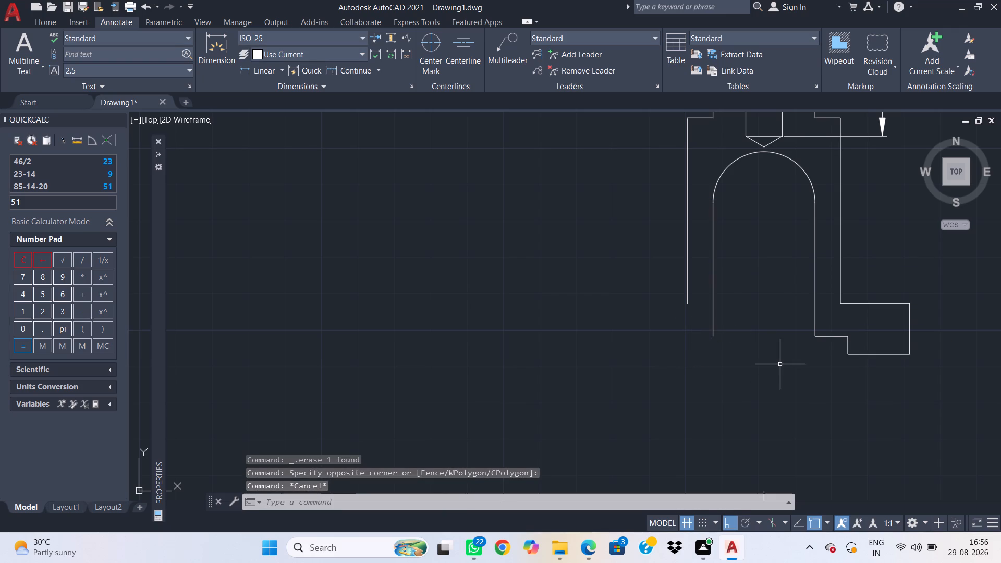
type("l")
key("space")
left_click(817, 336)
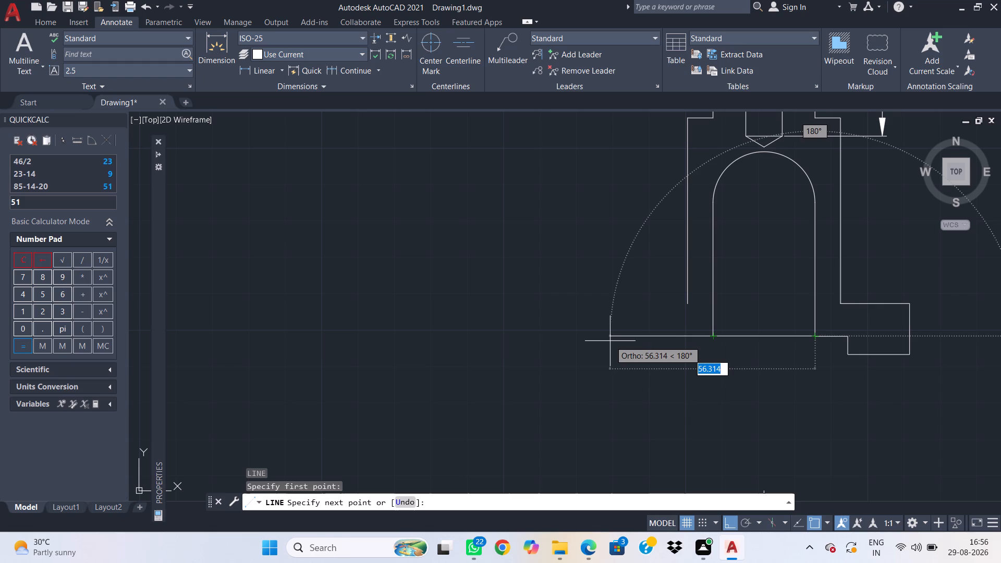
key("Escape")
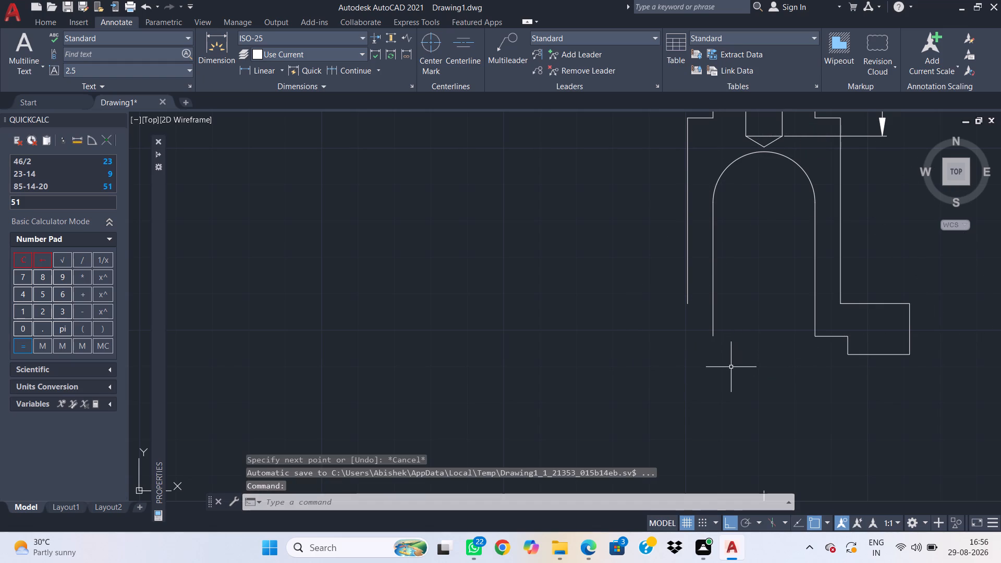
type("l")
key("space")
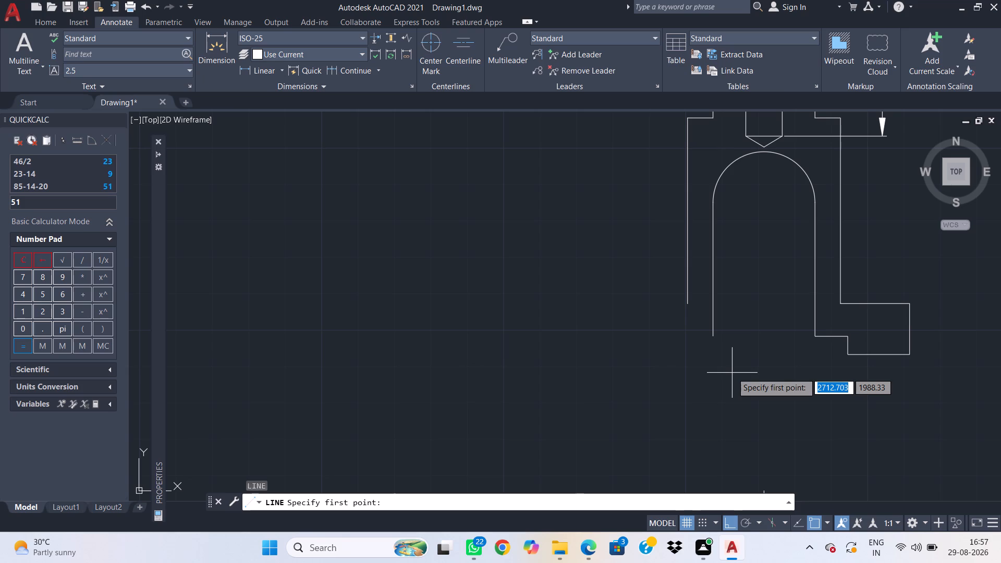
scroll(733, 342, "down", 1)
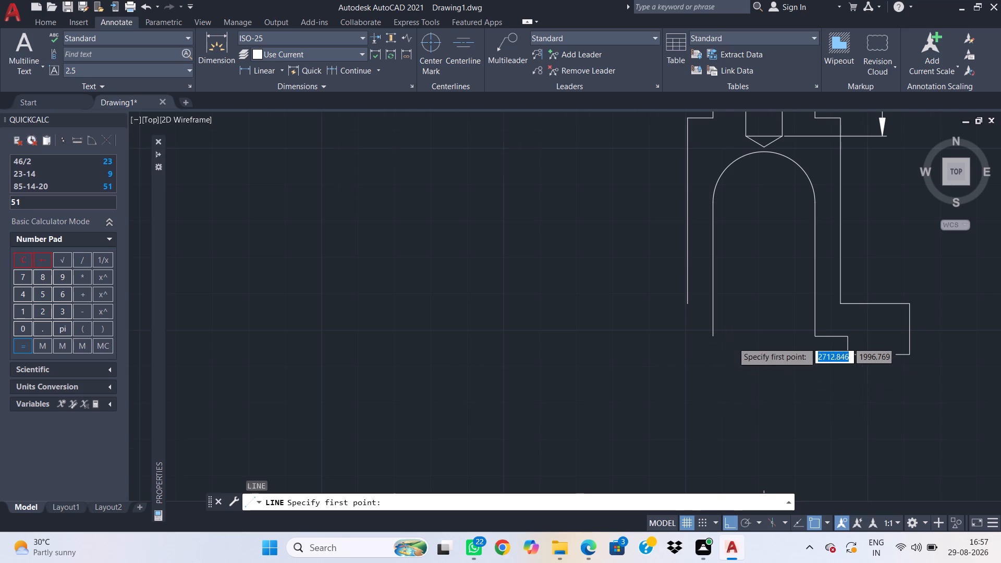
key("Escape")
Draw a vertical construction line through the plate's left edge, running up past the second view.
scroll(707, 383, "up", 2)
middle_click_drag(699, 432, 697, 344)
scroll(697, 381, "down", 2)
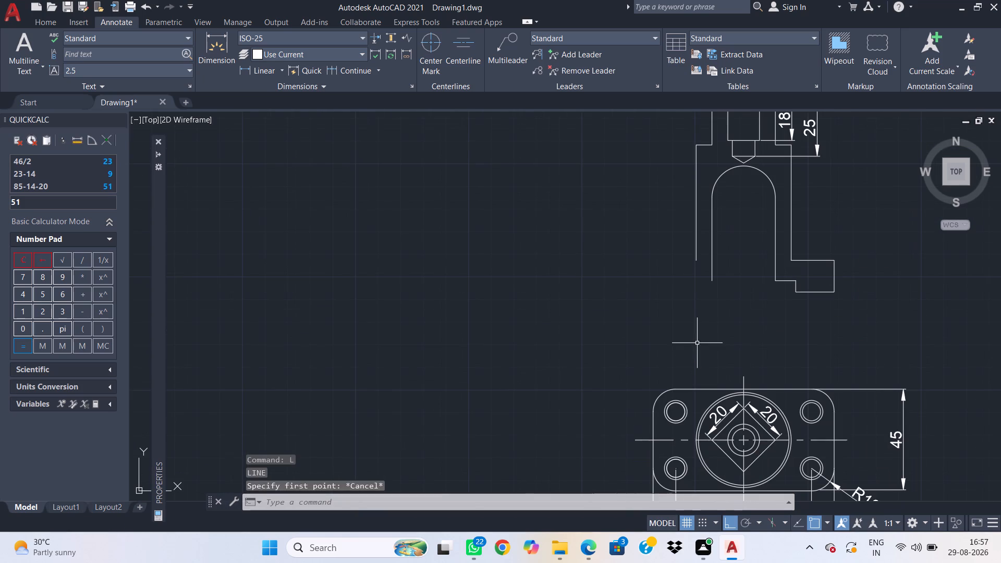
scroll(703, 365, "up", 1)
type("xl")
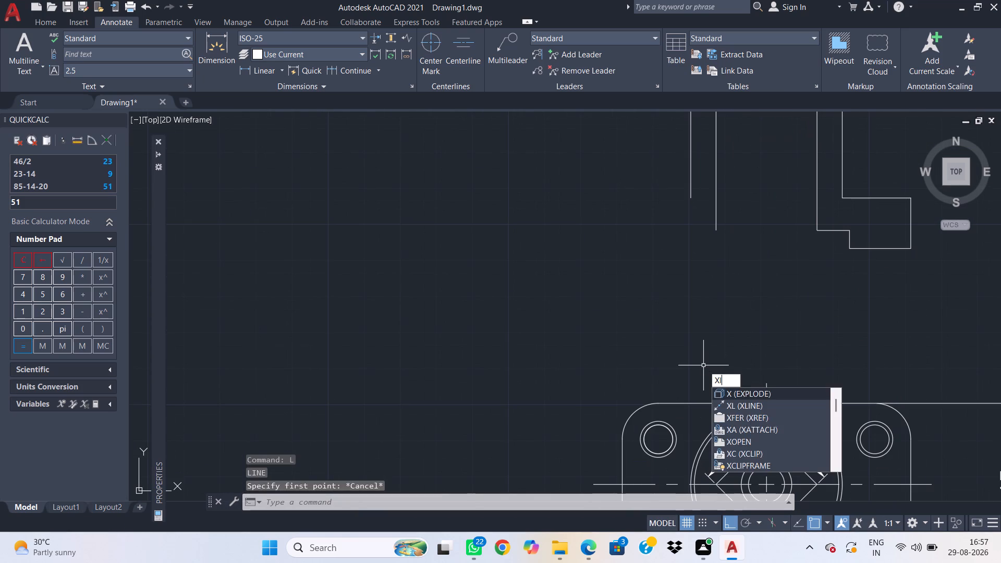
key("space")
scroll(672, 395, "down", 1)
middle_click_drag(656, 442, 657, 408)
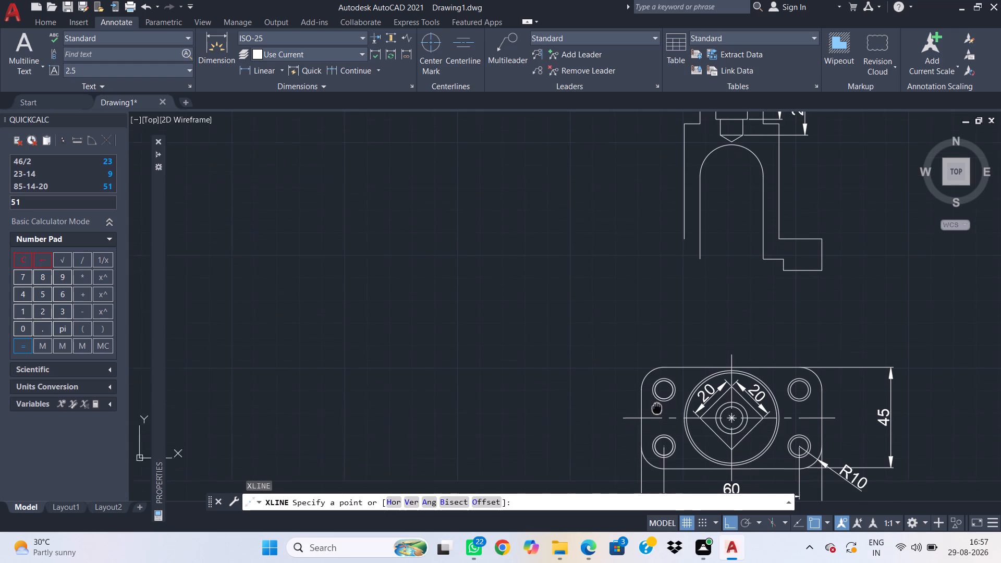
middle_click_drag(657, 408, 657, 408)
left_click(641, 385)
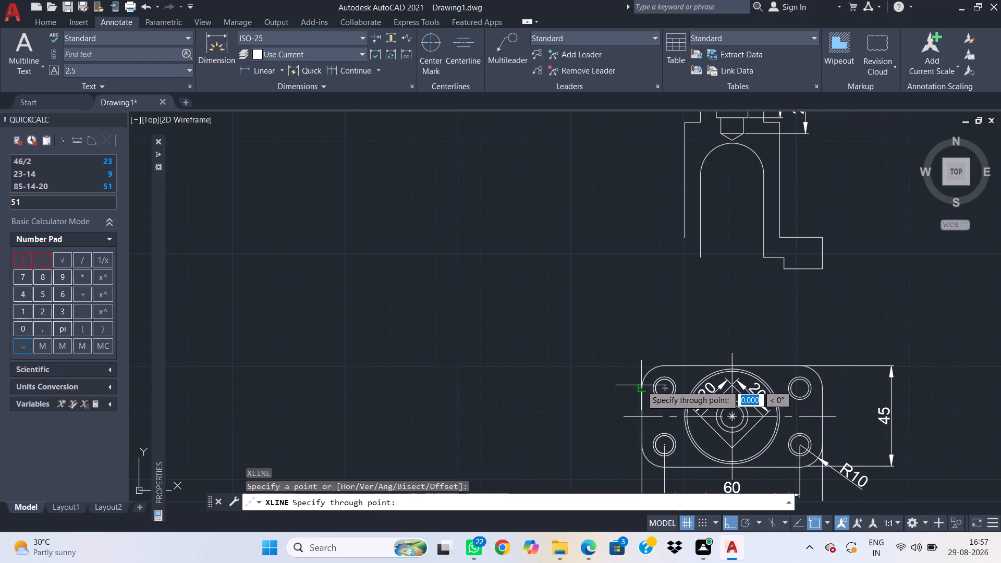
left_click(636, 283)
key("Escape")
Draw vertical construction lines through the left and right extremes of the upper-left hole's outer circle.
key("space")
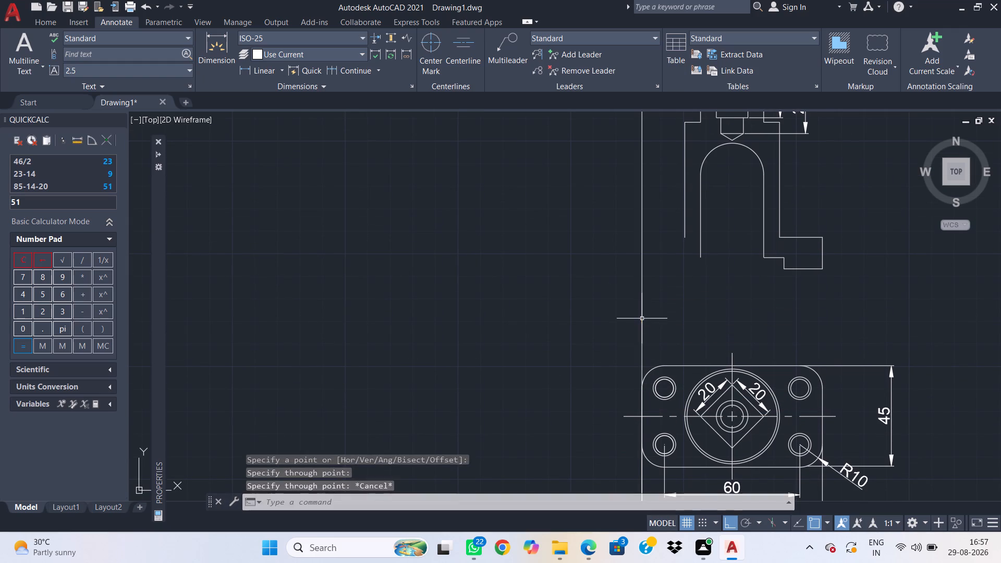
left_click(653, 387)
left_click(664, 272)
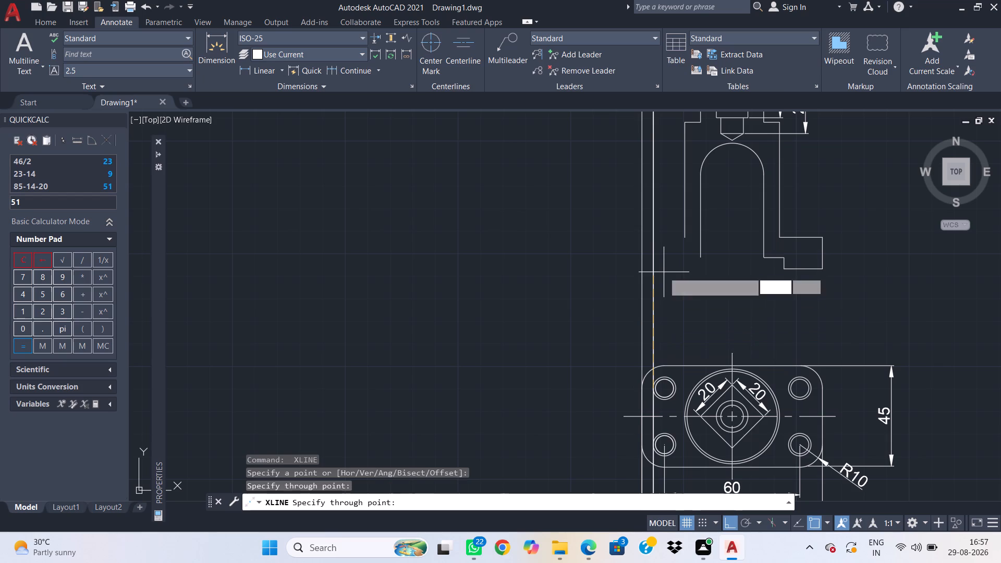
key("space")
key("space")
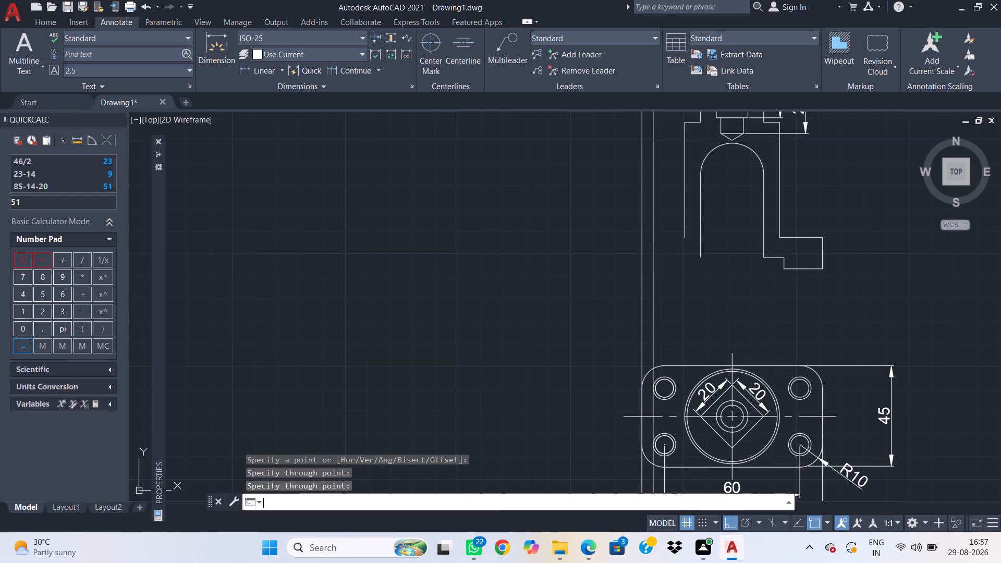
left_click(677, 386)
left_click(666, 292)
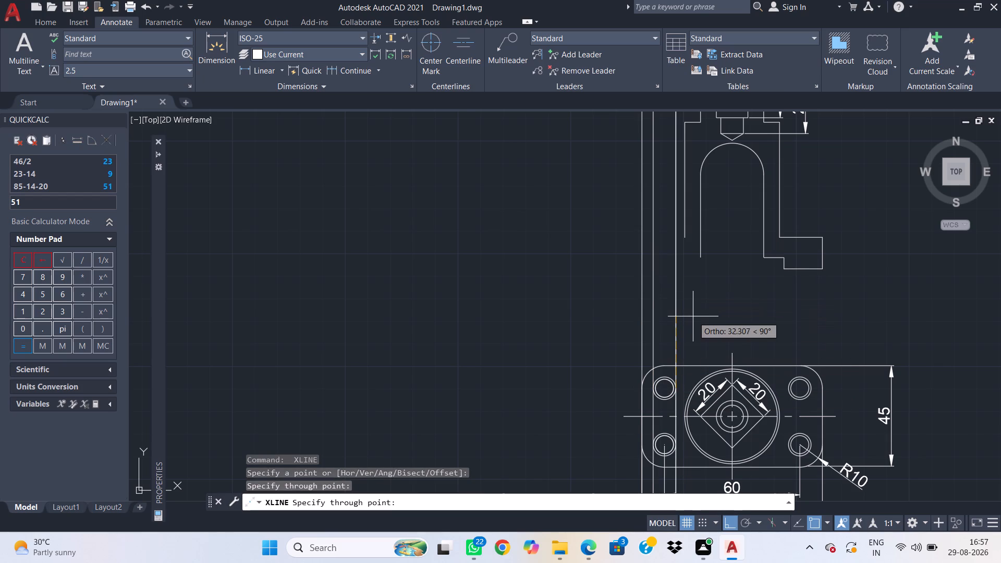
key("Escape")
Draw the left shoulder in two horizontal segments from the left outer wall's lower end to the plate-edge construction line.
type("l")
key("space")
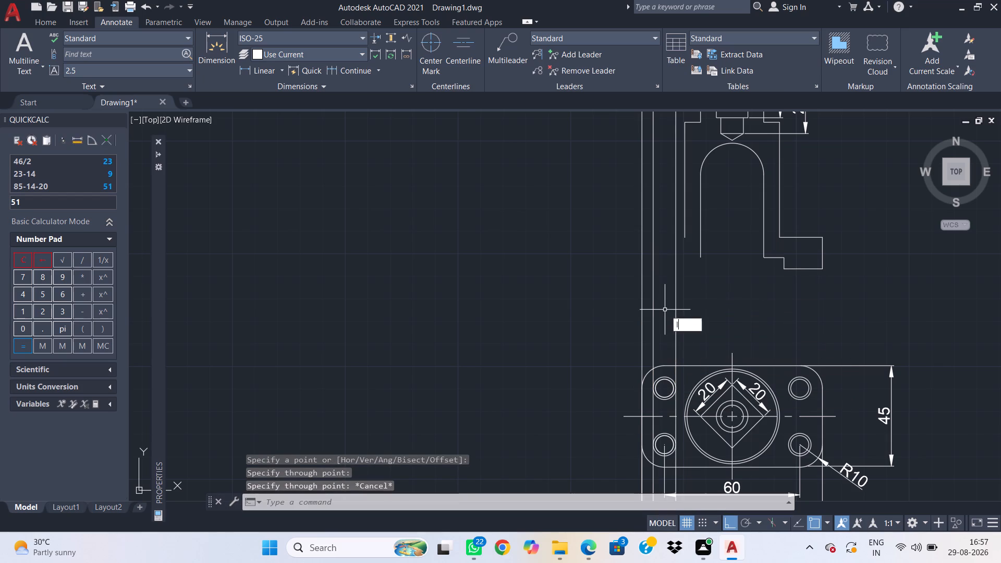
left_click(684, 239)
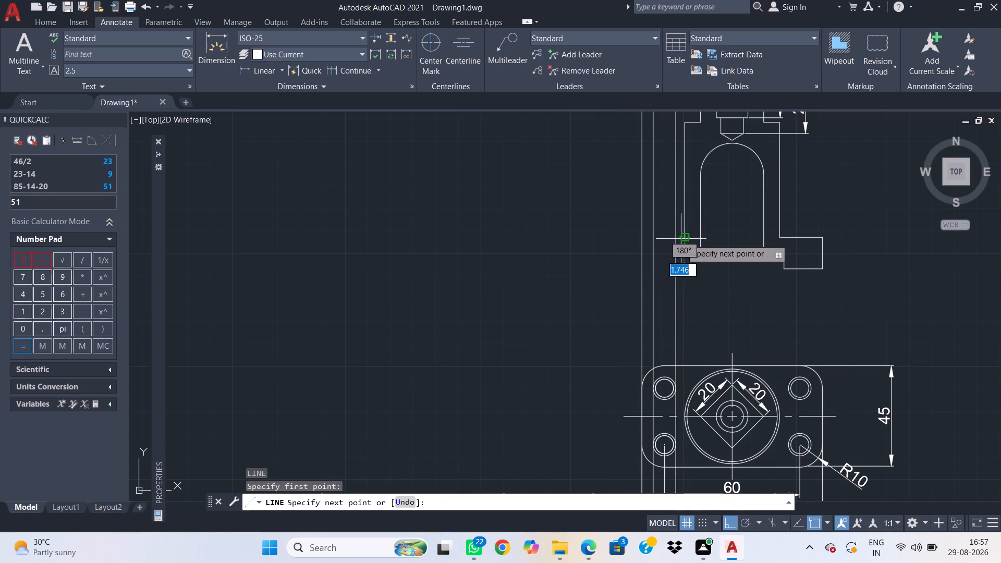
left_click(677, 239)
key("Escape")
key("space")
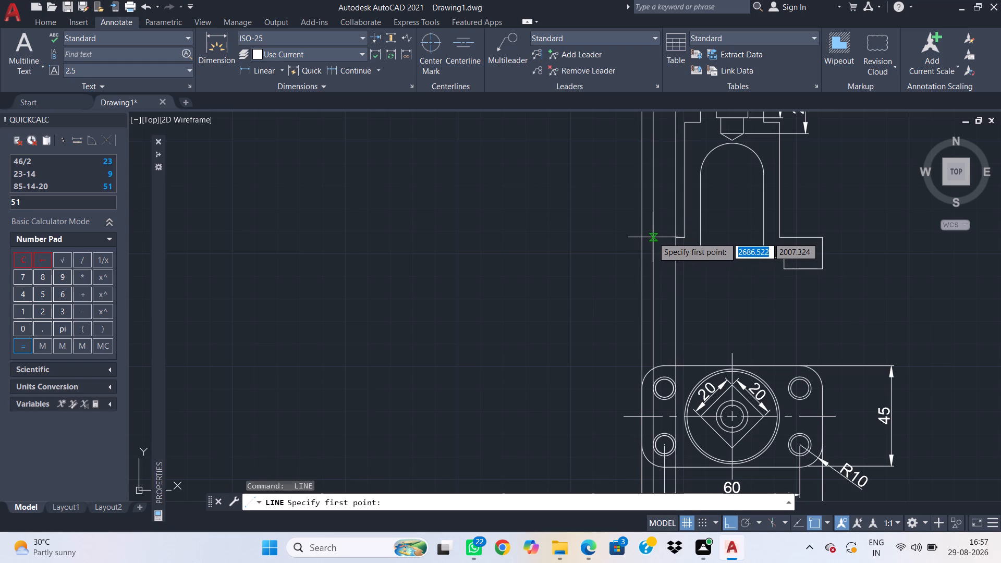
left_click(674, 237)
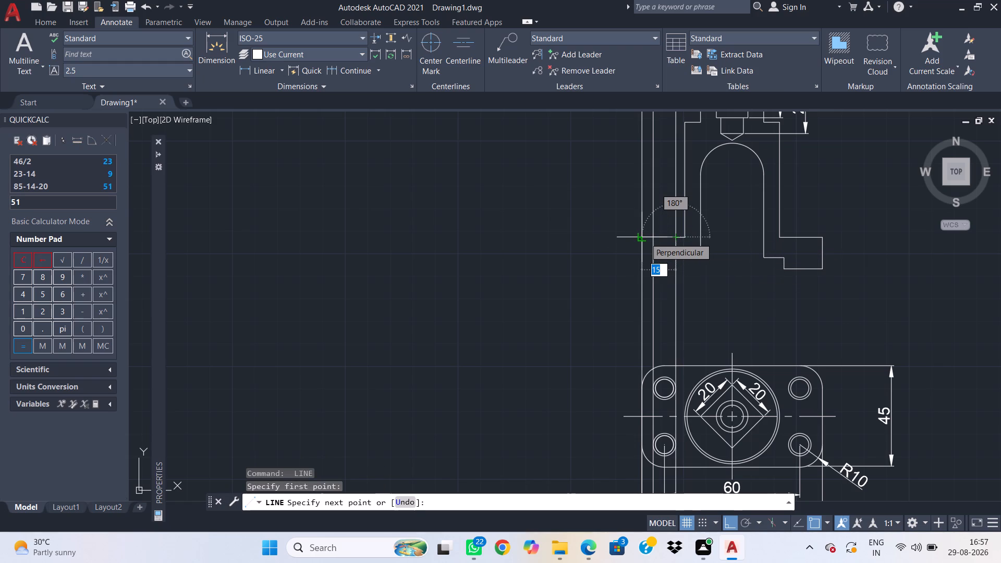
left_click(645, 238)
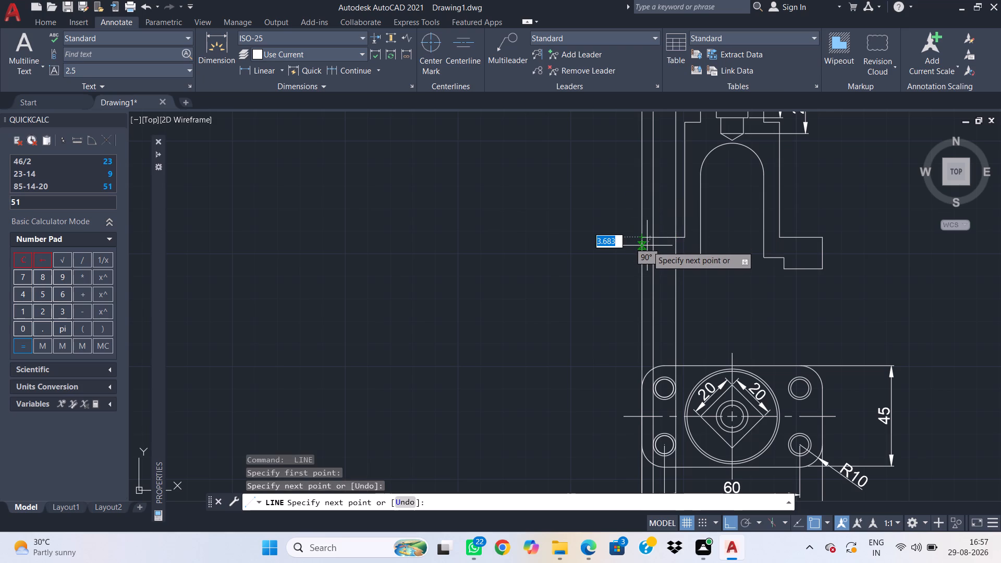
key("Escape")
Delete the three vertical construction lines on the left side of the two views.
left_click(691, 279)
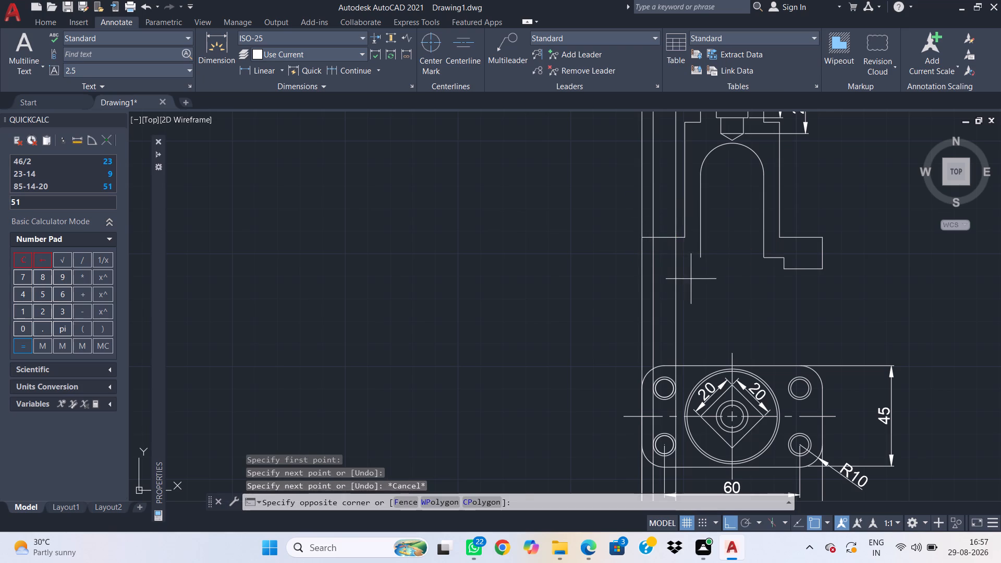
left_click(601, 284)
key("Delete")
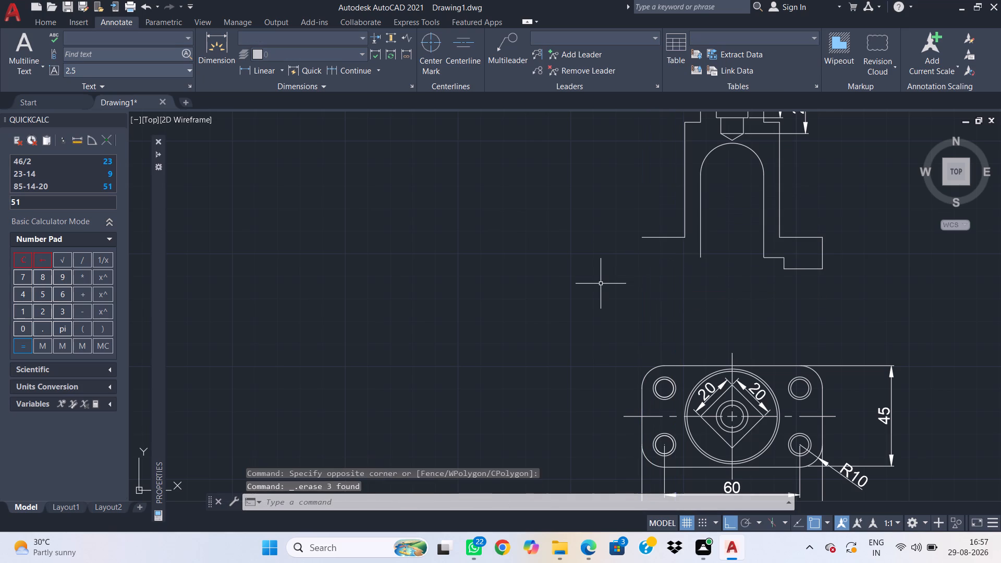
Draw a 14 mm vertical line downward from the left end of the new shoulder line.
type("l")
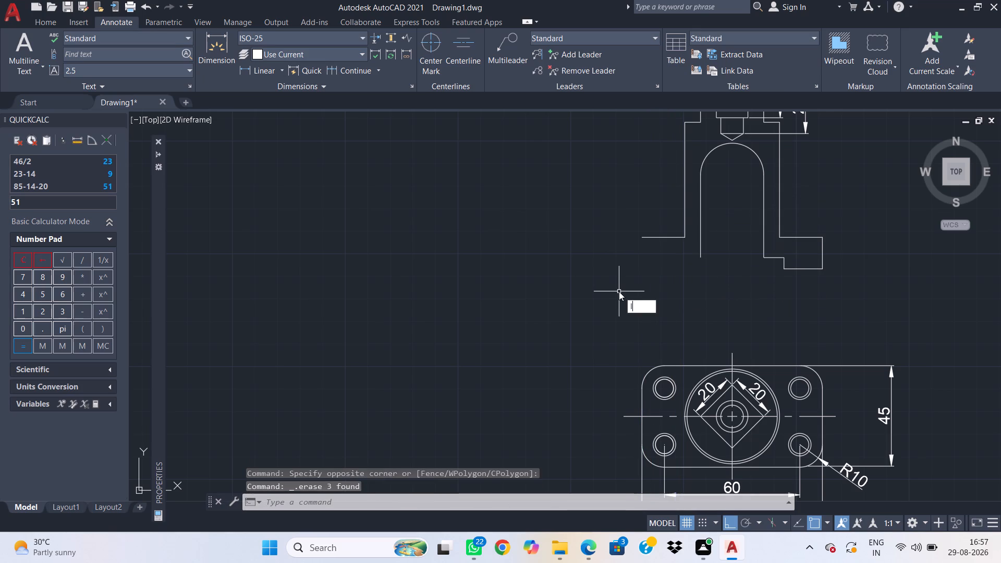
key("space")
middle_click_drag(653, 302, 626, 272)
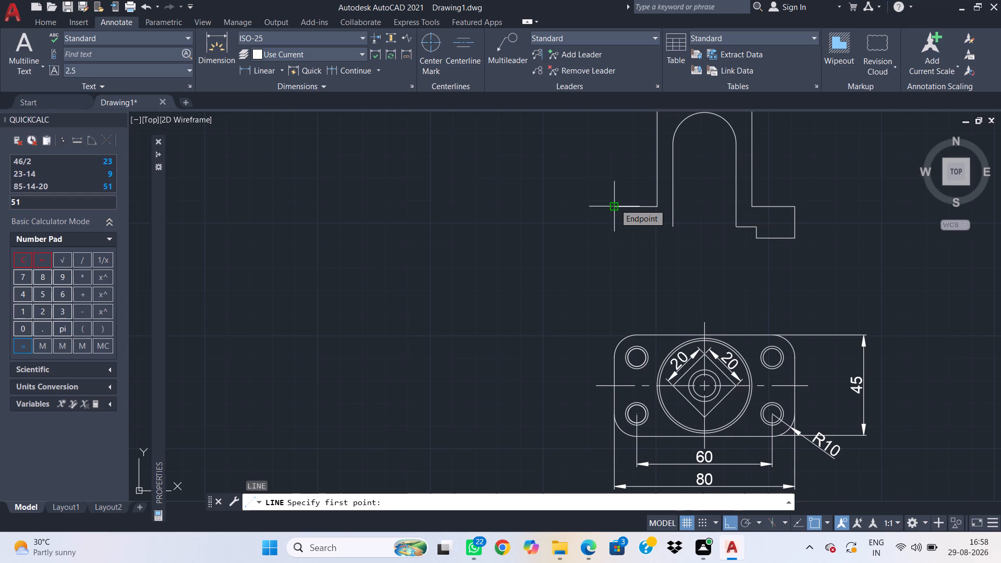
left_click(615, 204)
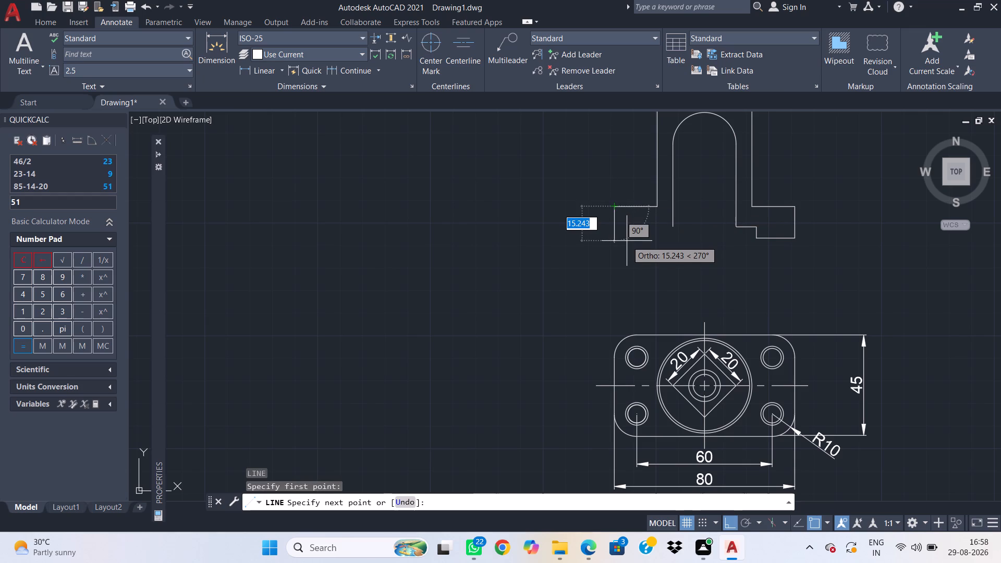
type("14")
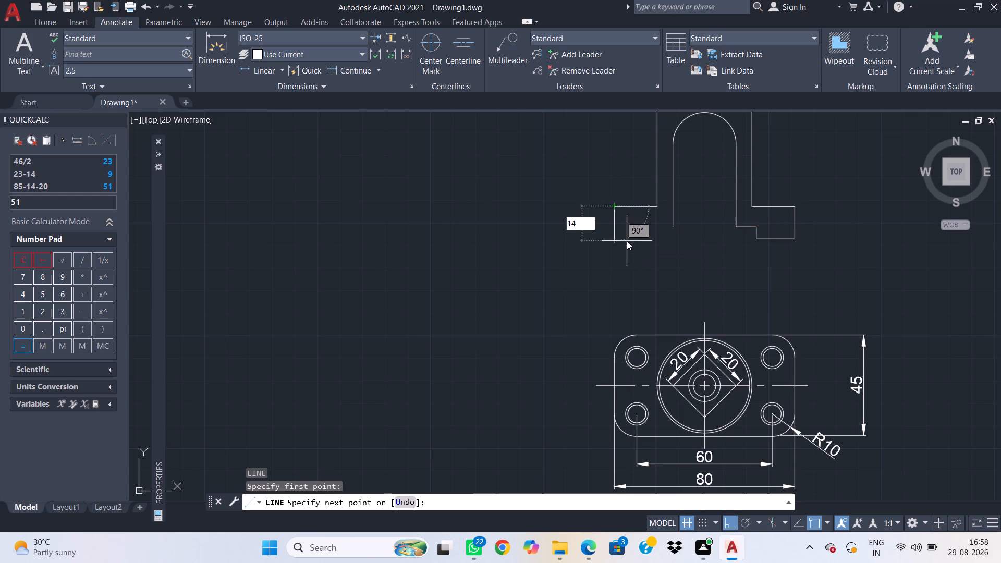
key("Return")
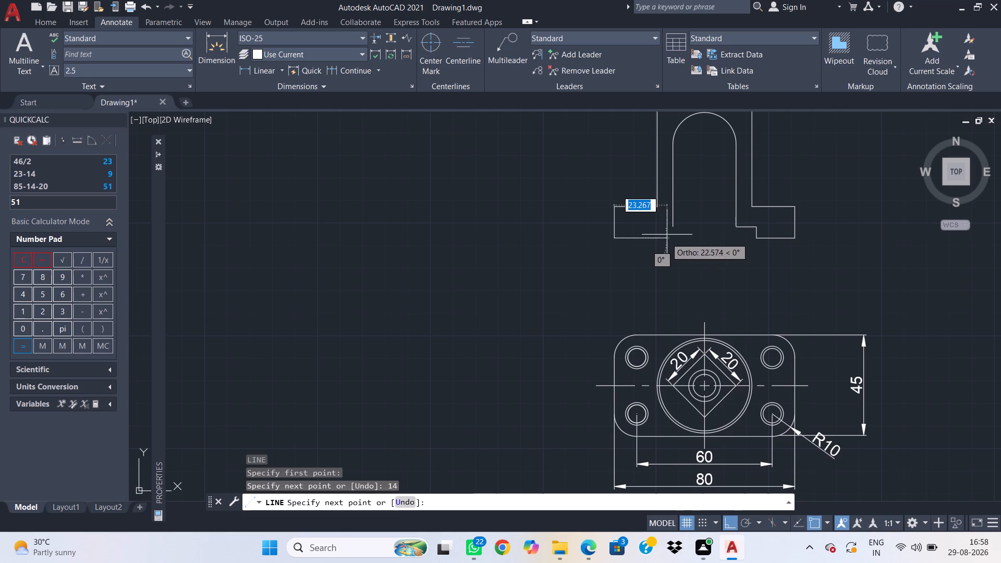
key("Escape")
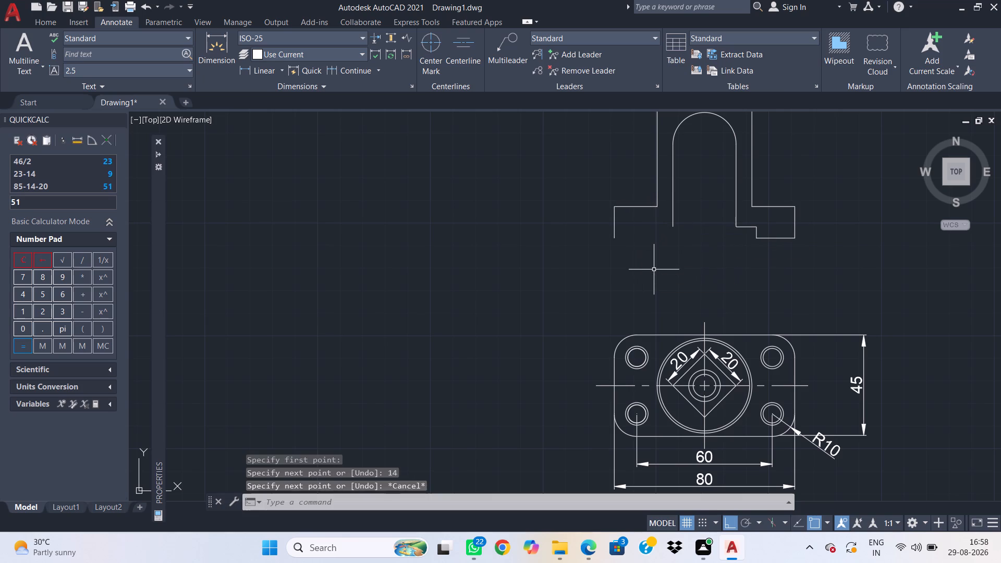
Draw two vertical construction lines through the left and right extremes of the upper-left hole's outer circle.
key("l")
key("Escape")
type("xl")
key("space")
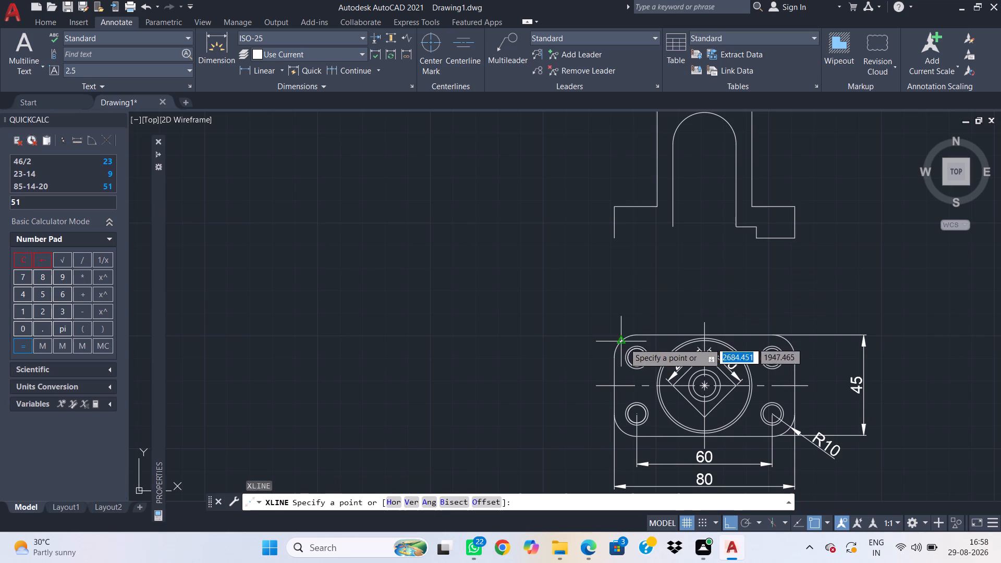
left_click(624, 354)
left_click(622, 283)
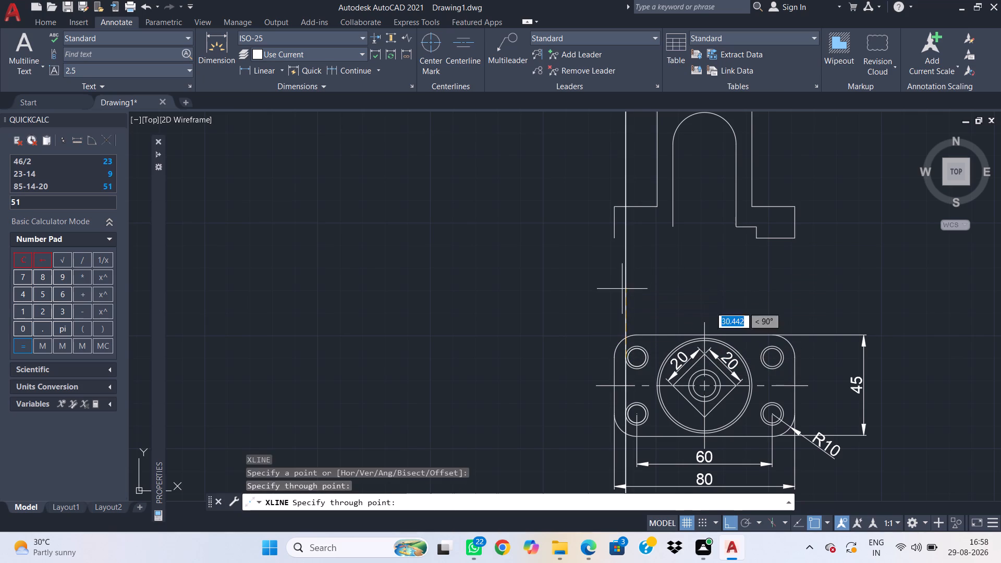
key("space")
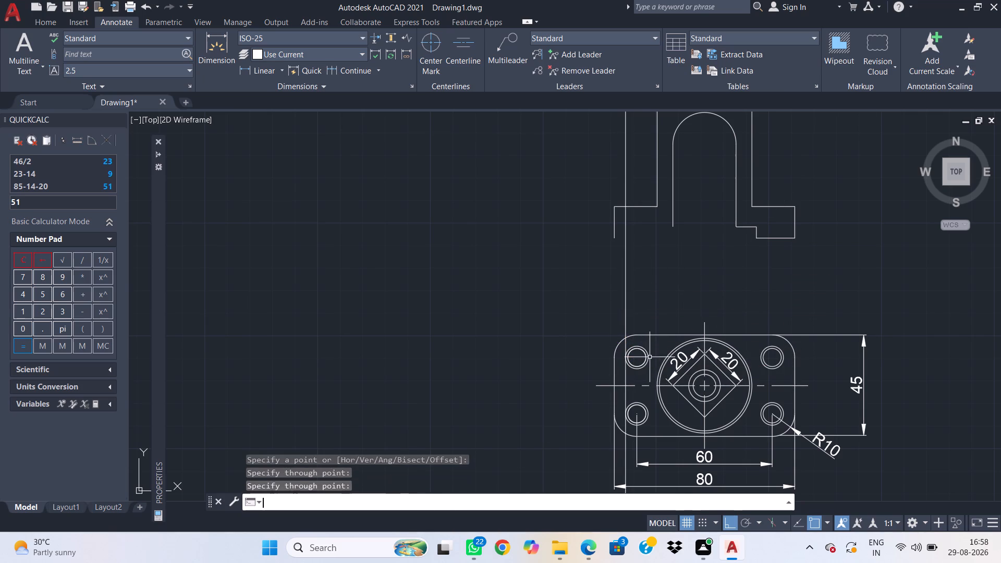
key("space")
left_click(650, 358)
left_click(639, 240)
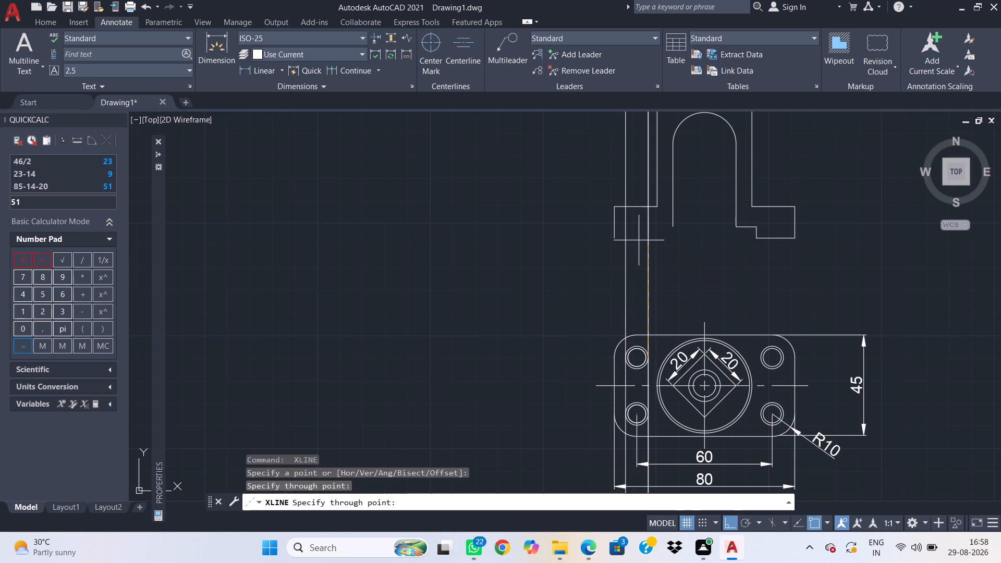
key("Escape")
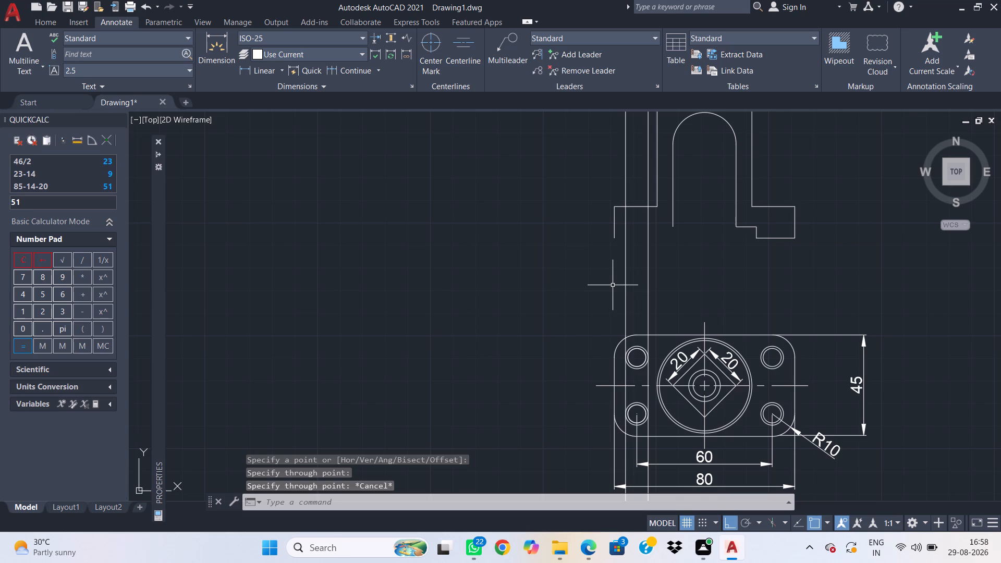
Draw the left foot's bottom edge about 18.4 mm long, a 5 mm upward step, and a horizontal line to the arch's left leg.
type("l")
key("space")
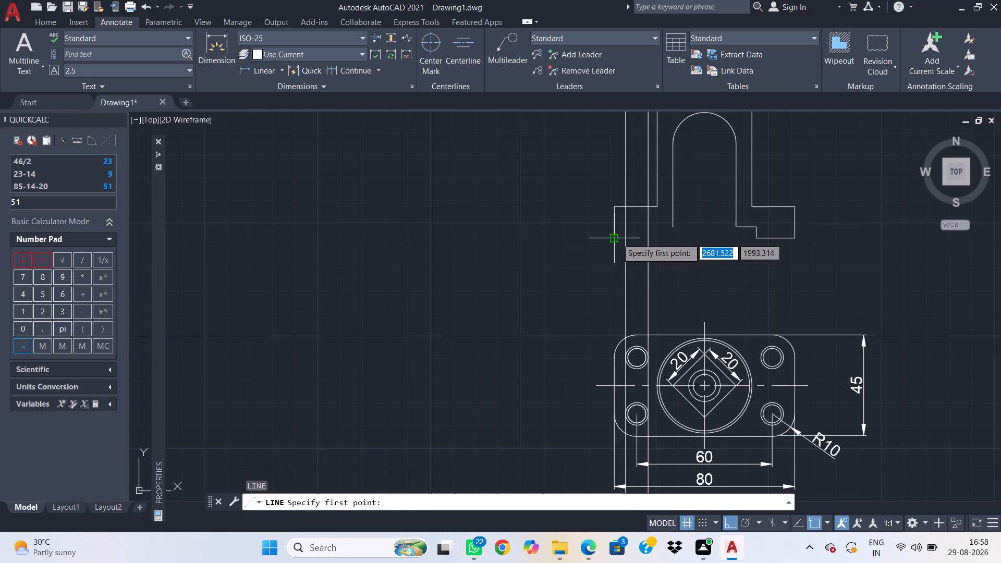
left_click(617, 238)
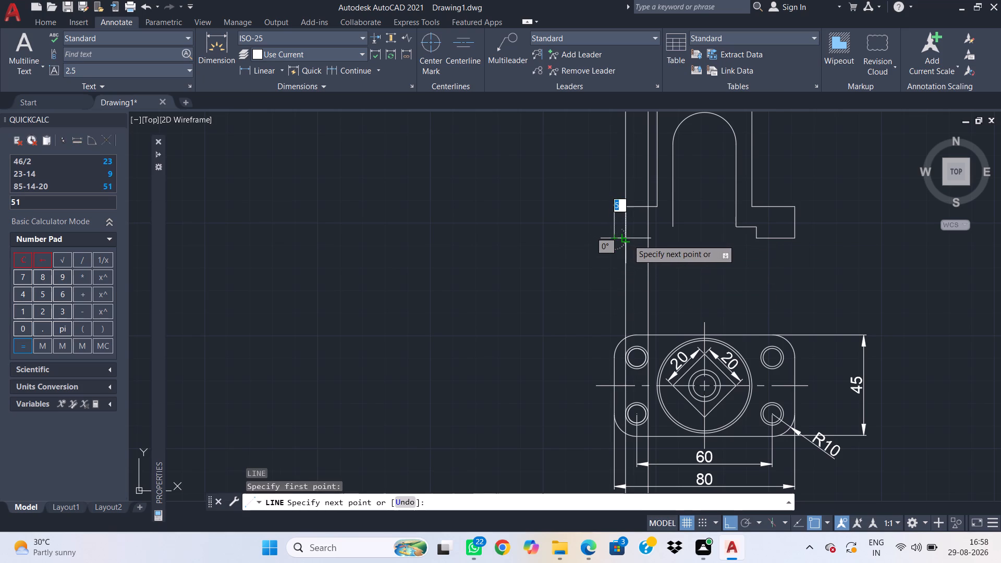
left_click(656, 239)
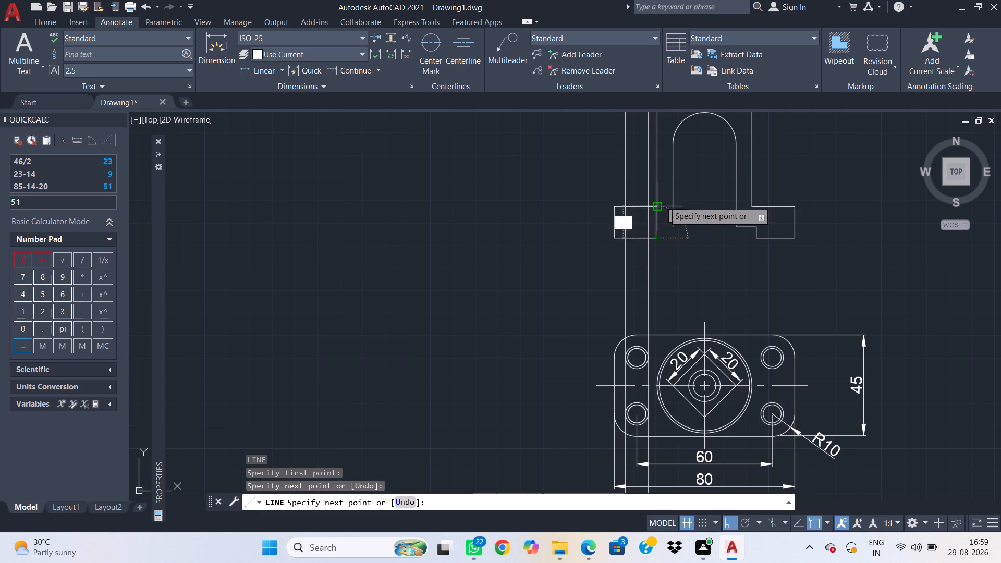
key("5")
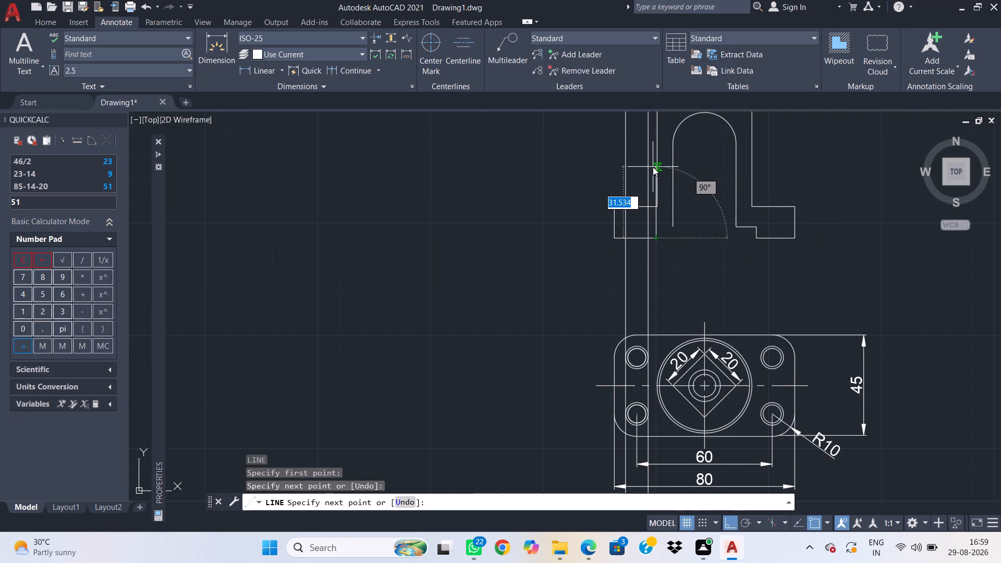
key("Return")
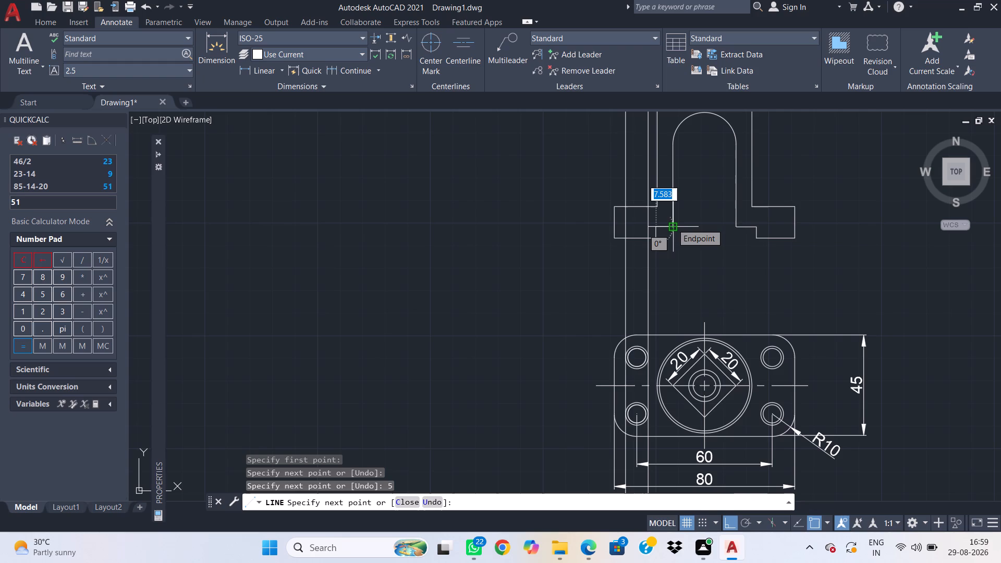
left_click(672, 224)
key("Escape")
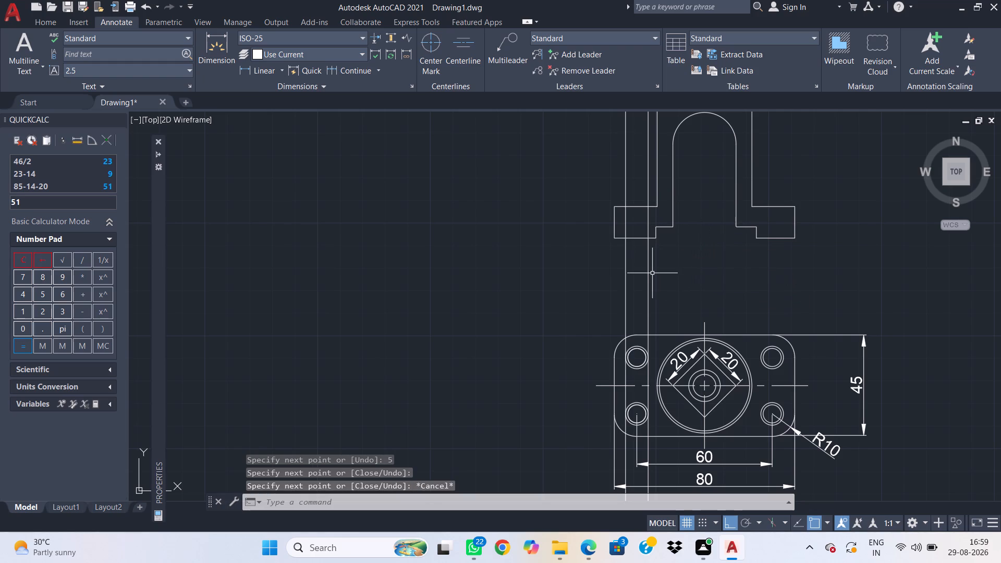
Trim the two vertical construction lines between the views and above the left foot's top edge.
type("tr")
key("space")
left_click_drag(665, 271, 593, 271)
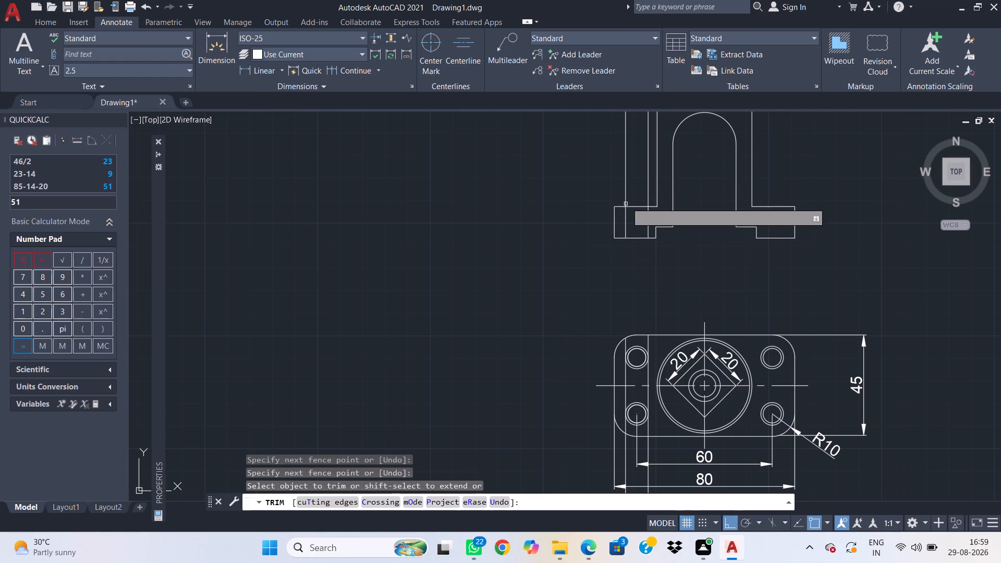
left_click_drag(650, 181, 621, 181)
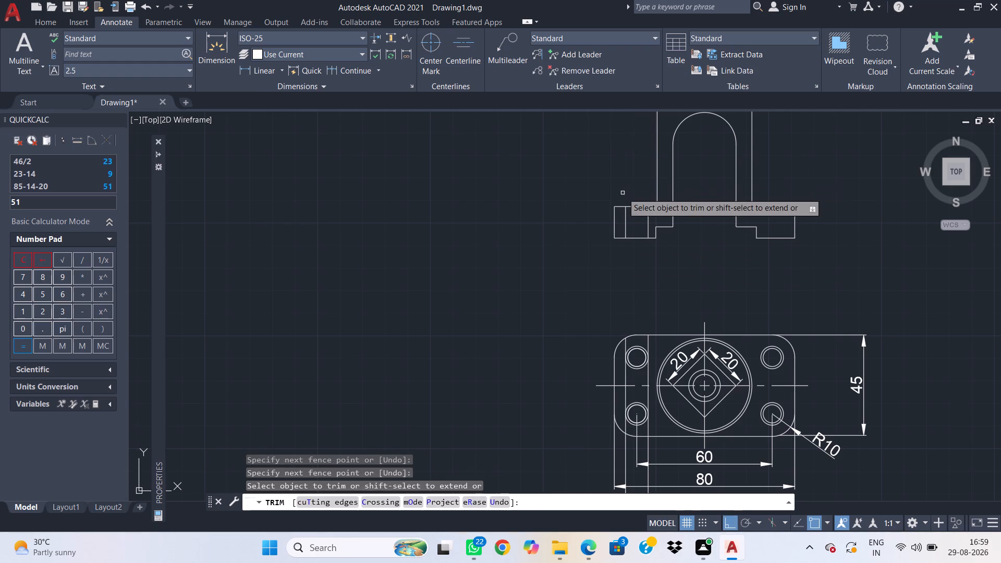
key("Escape")
Delete the two remaining construction line pieces running down through the plate view's left holes.
scroll(676, 270, "down", 1)
middle_click_drag(700, 362, 690, 249)
left_click_drag(703, 346, 652, 342)
left_click(478, 353)
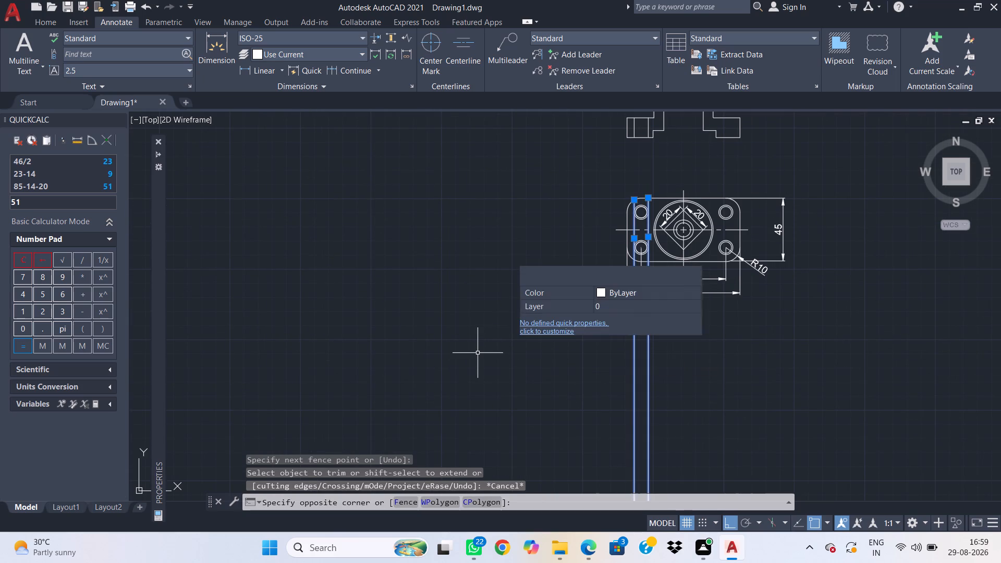
key("Delete")
From the top of the foot's left hole line, draw 4 mm down, 1 mm right and about 21.2 mm down past the bottom edge.
middle_click_drag(619, 201, 623, 386)
scroll(641, 314, "up", 1)
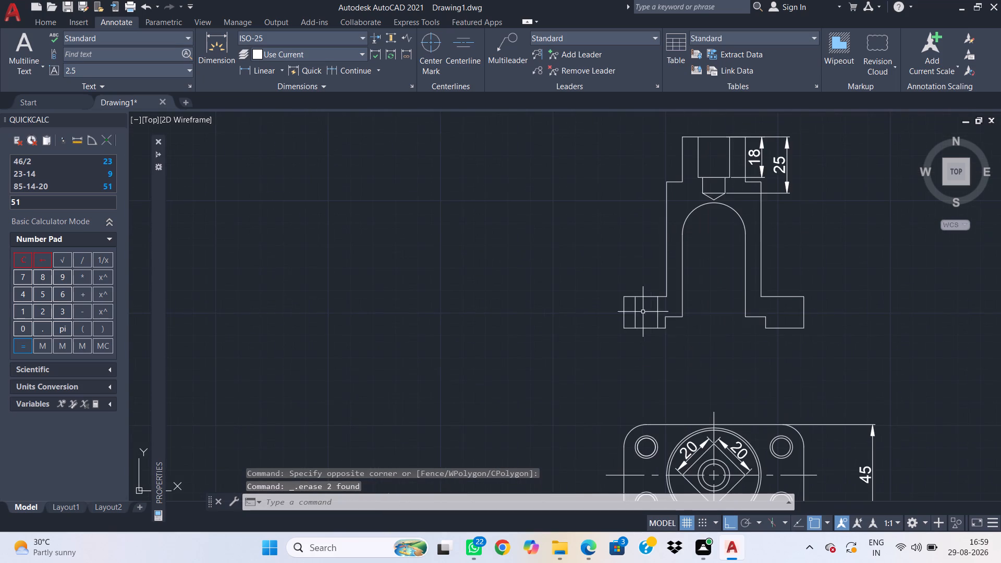
scroll(696, 359, "up", 1)
middle_click_drag(609, 368, 541, 347)
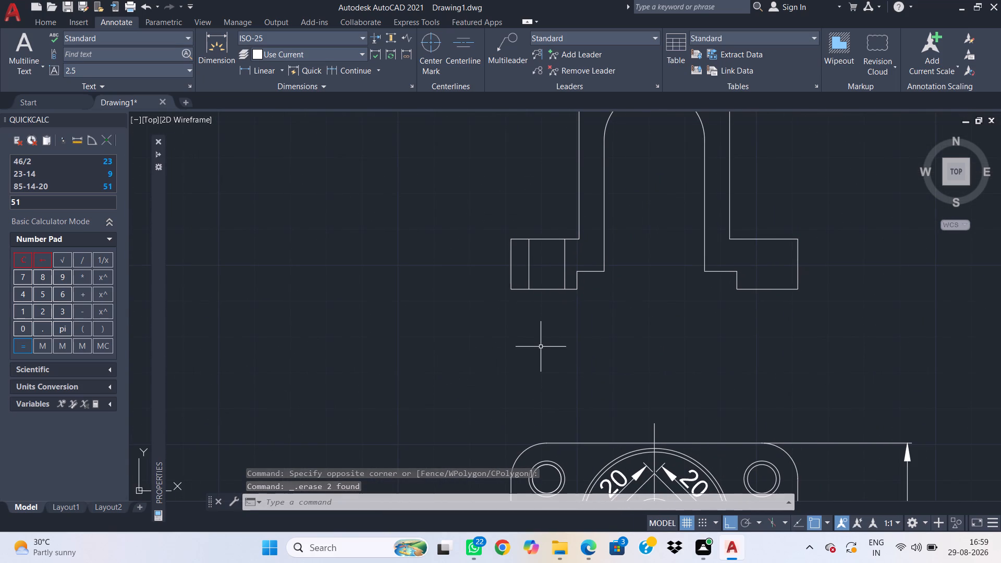
type("l")
key("space")
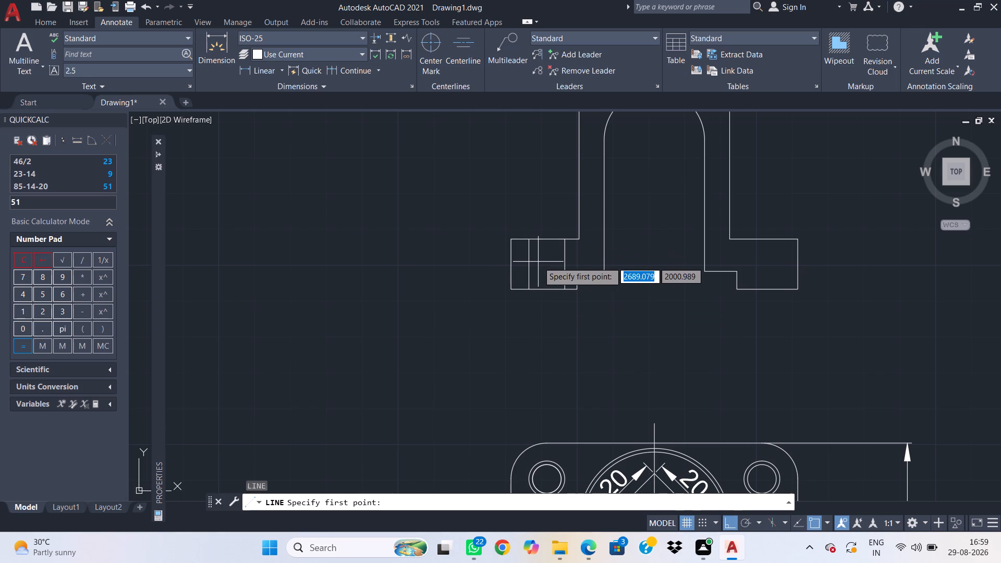
left_click(529, 240)
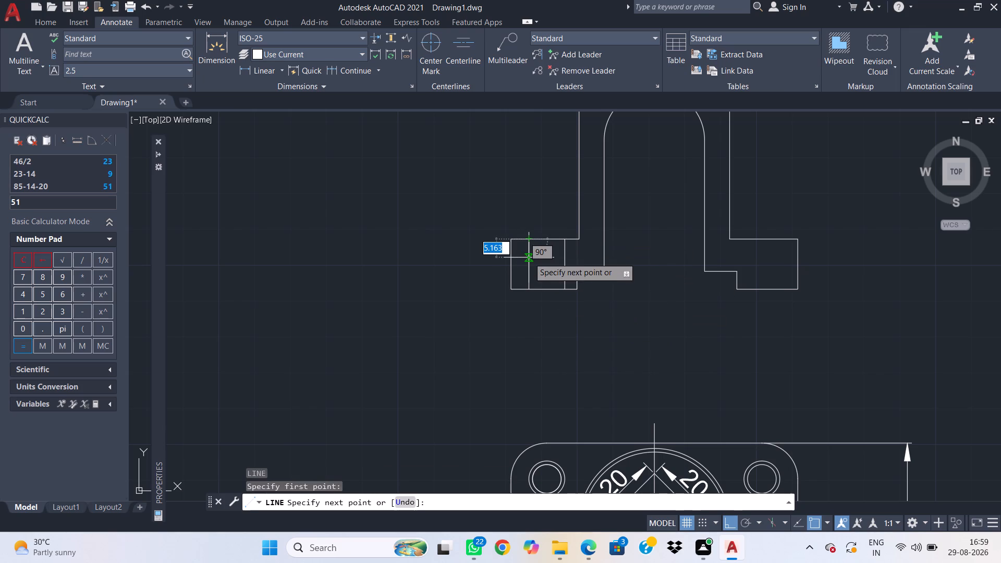
key("4")
key("Return")
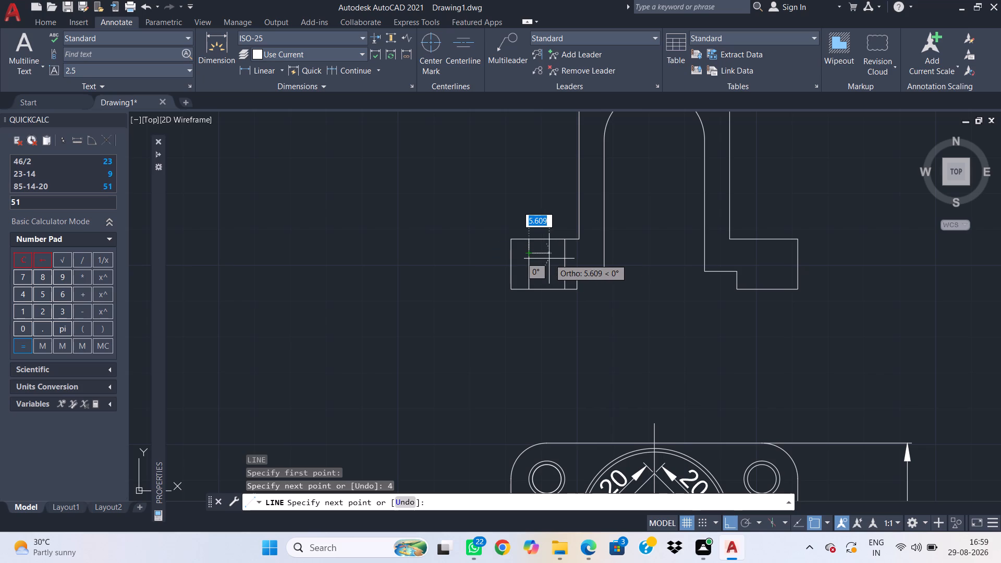
key("1")
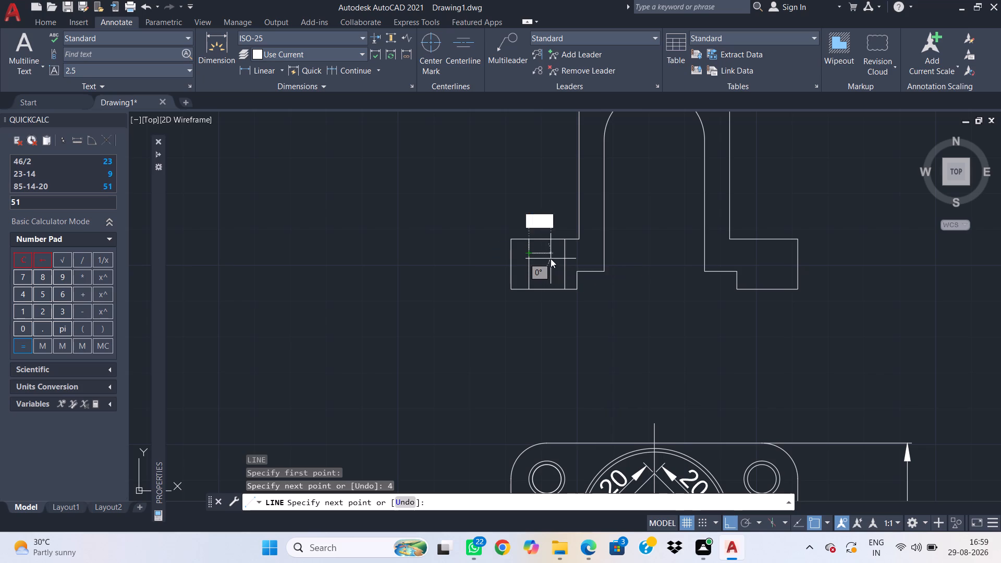
key("Return")
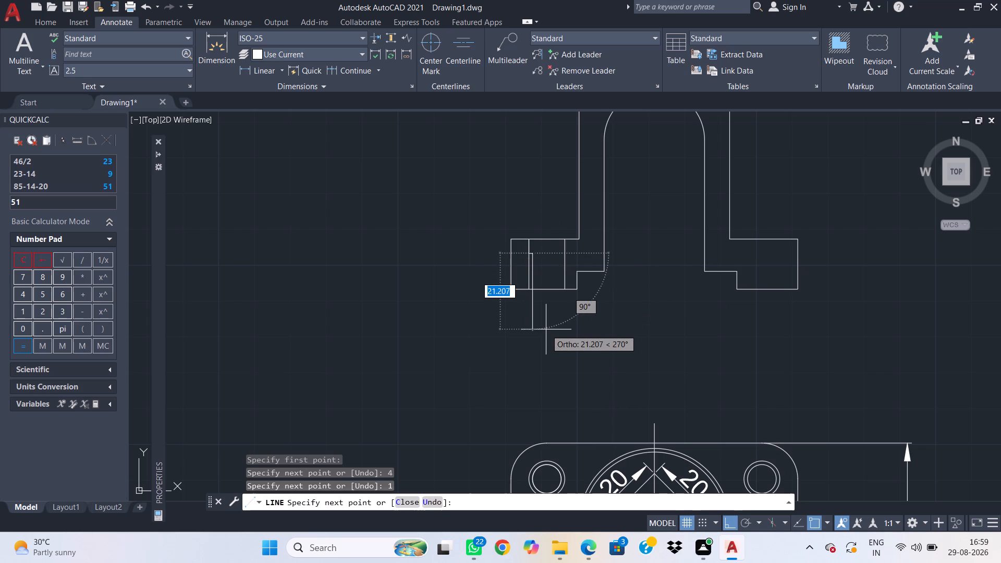
left_click(546, 329)
key("Escape")
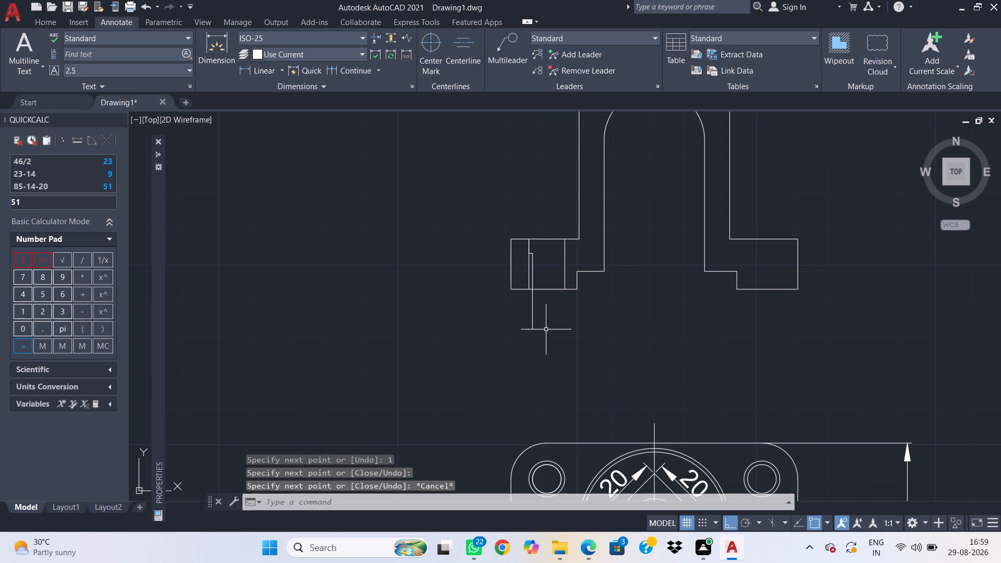
From the top of the foot's right hole line, draw 4 mm down, 1 mm left and about 32.2 mm down past the bottom edge.
type("l")
key("space")
left_click(565, 240)
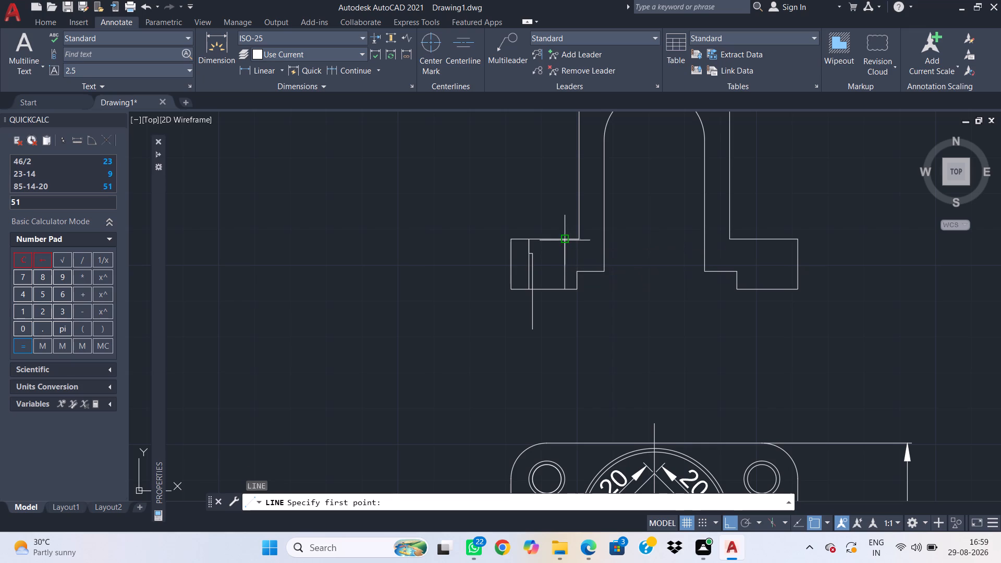
key("4")
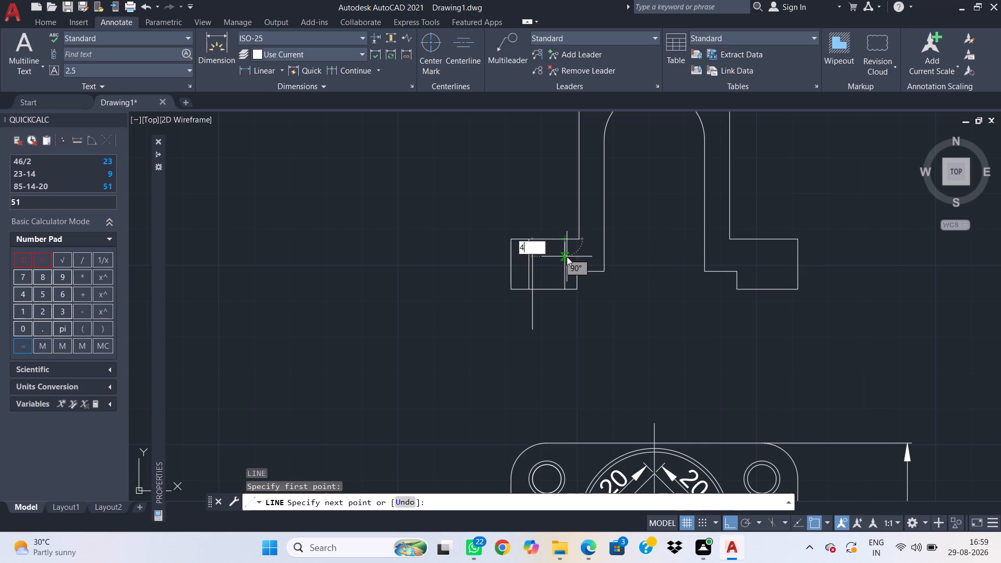
key("Return")
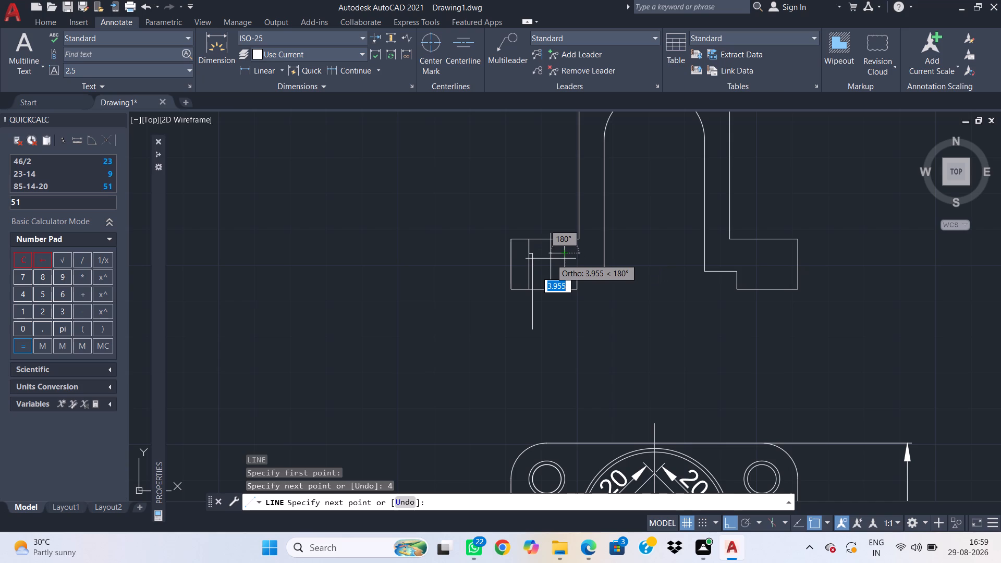
key("1")
key("Return")
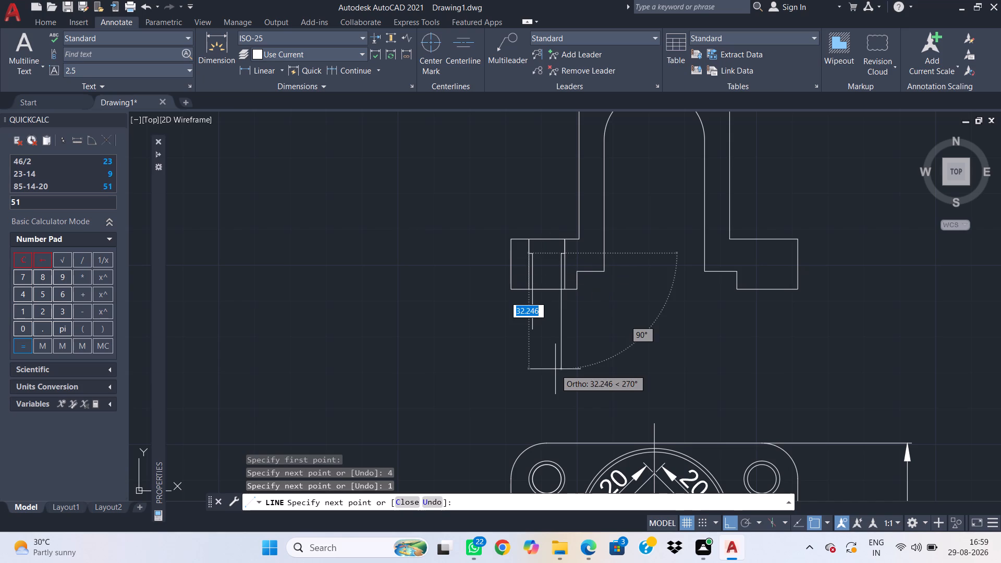
left_click(555, 369)
key("Escape")
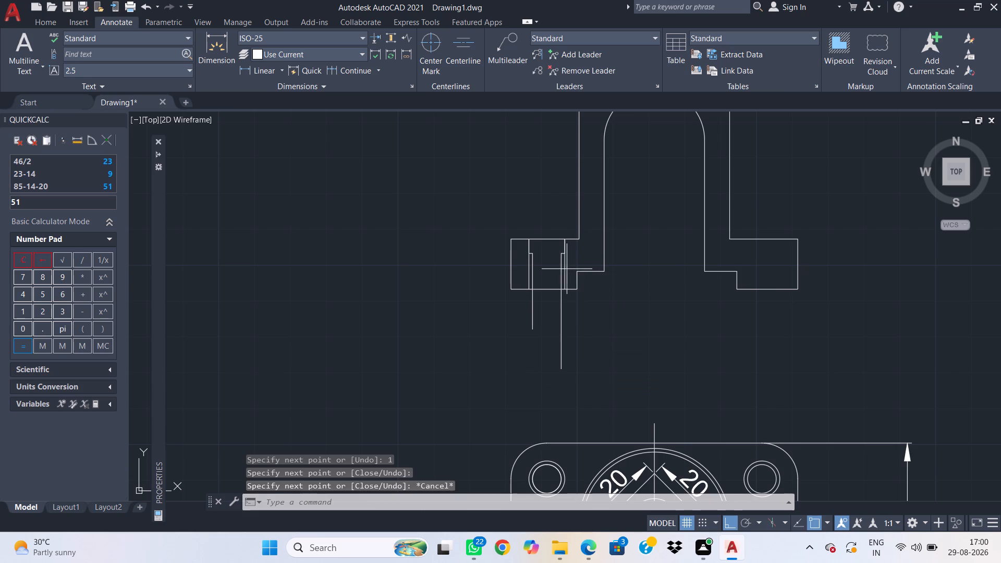
Delete the two full-height 14 mm projected hole lines inside the left foot.
left_click(567, 269)
left_click(564, 269)
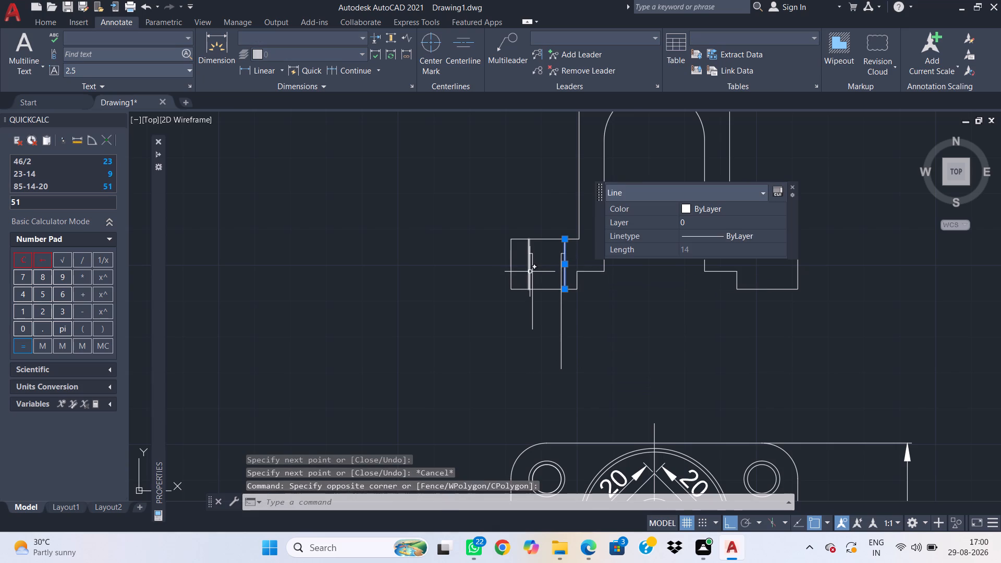
left_click(530, 272)
key("Delete")
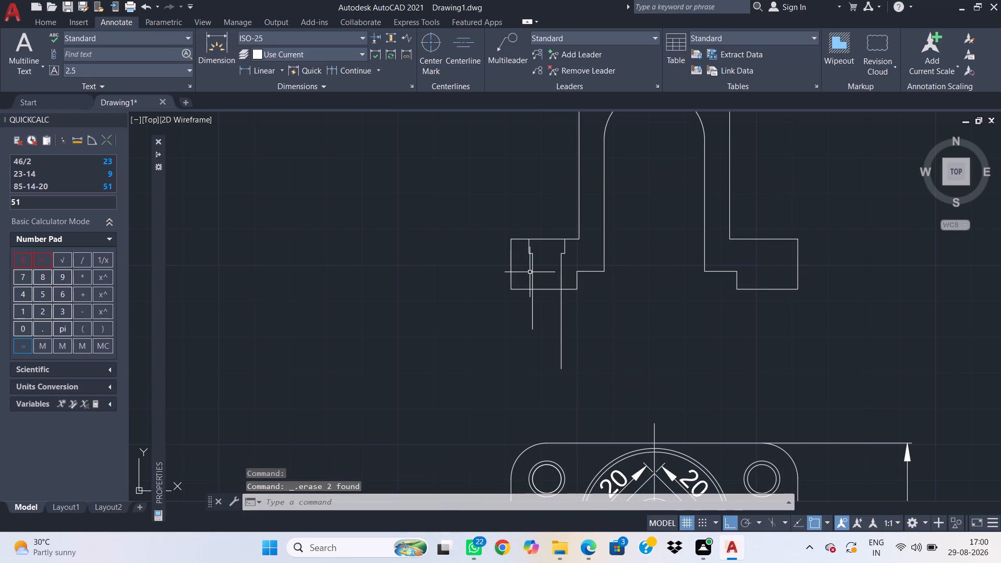
Trim the two inner hole lines where they extend below the left foot's bottom edge.
type("tr")
key("space")
left_click_drag(568, 318, 518, 313)
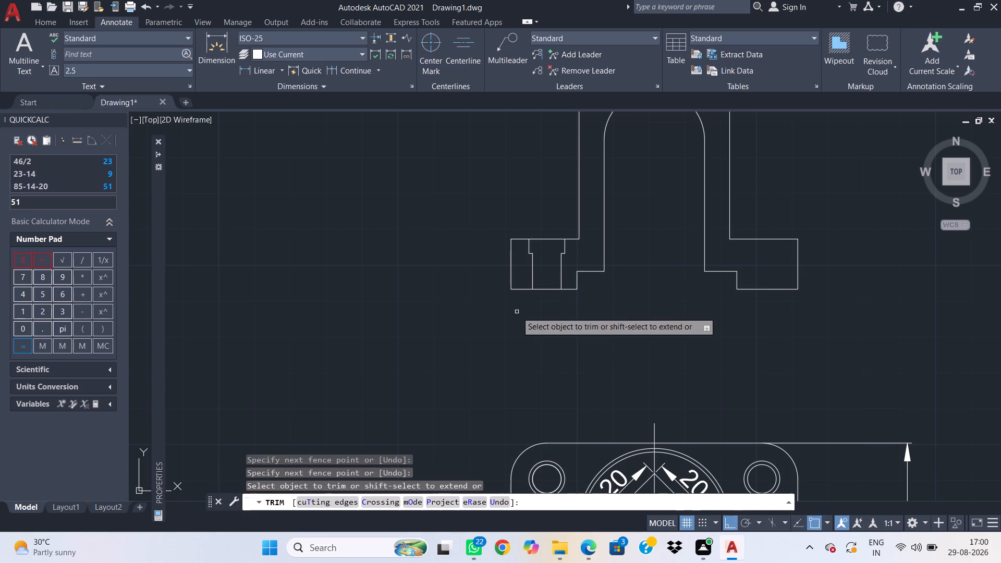
key("Escape")
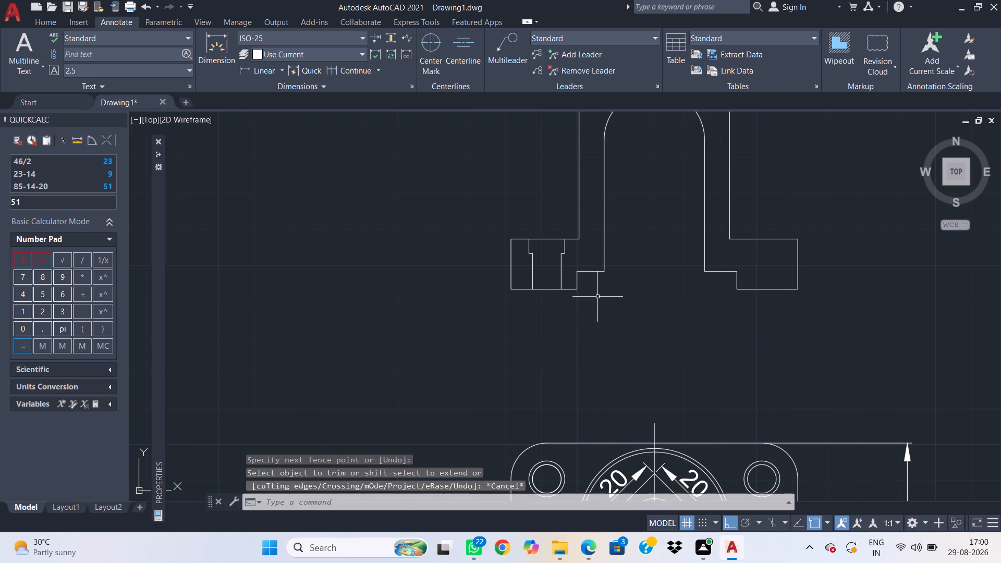
Draw a horizontal line between the left and right steps of the hole profile to close the counterbore's bottom.
key("l")
key("space")
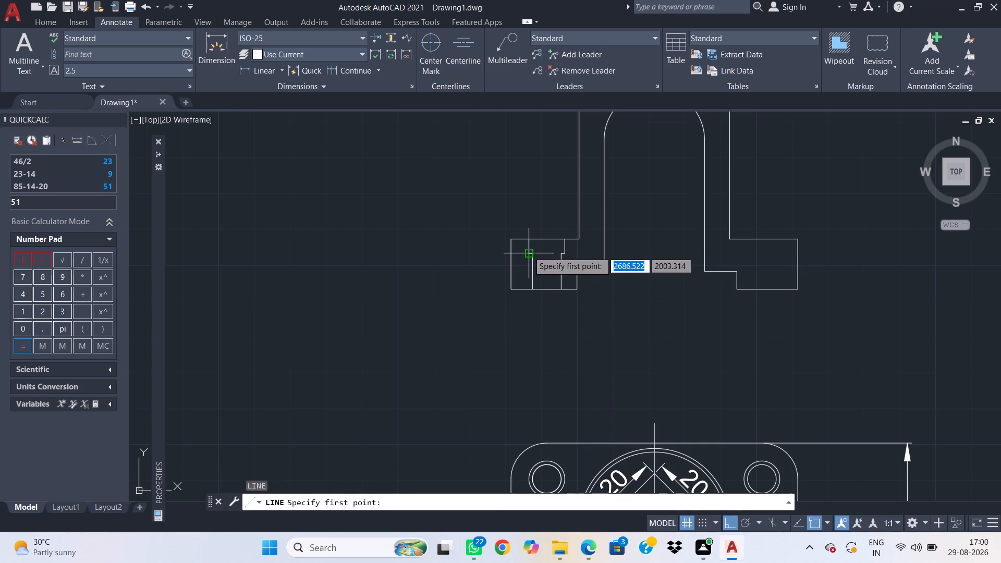
left_click(528, 251)
left_click(561, 253)
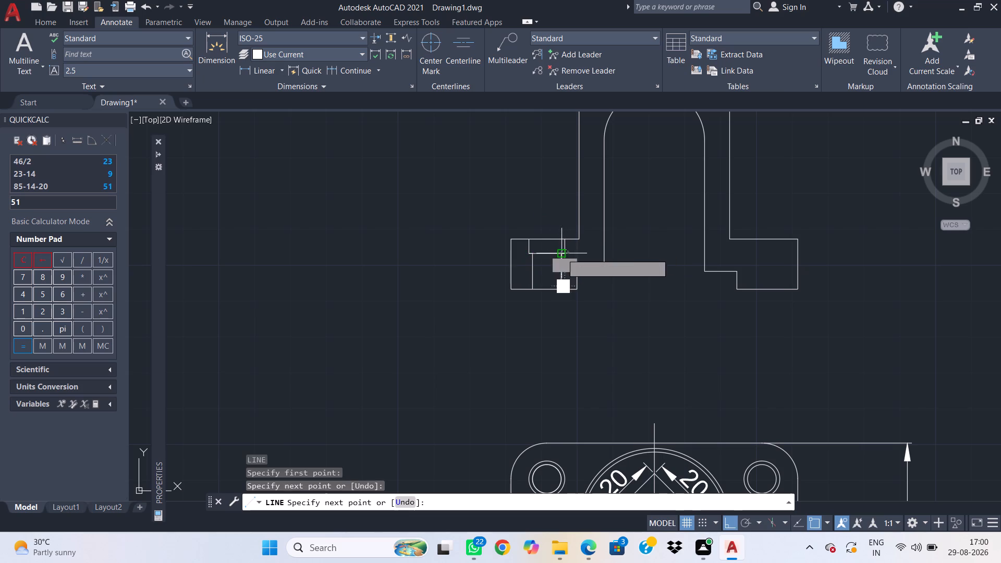
key("Escape")
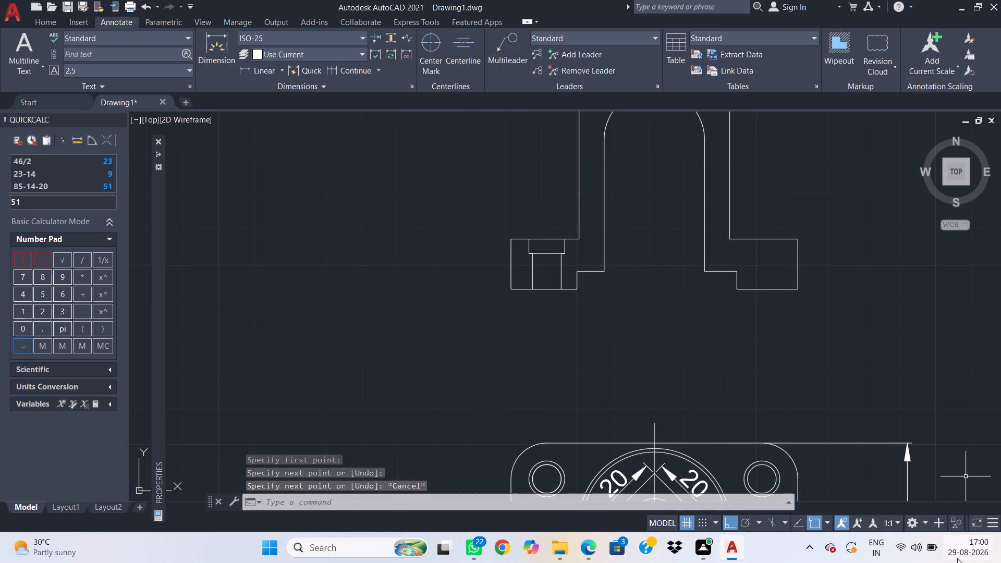
scroll(756, 476, "down", 1)
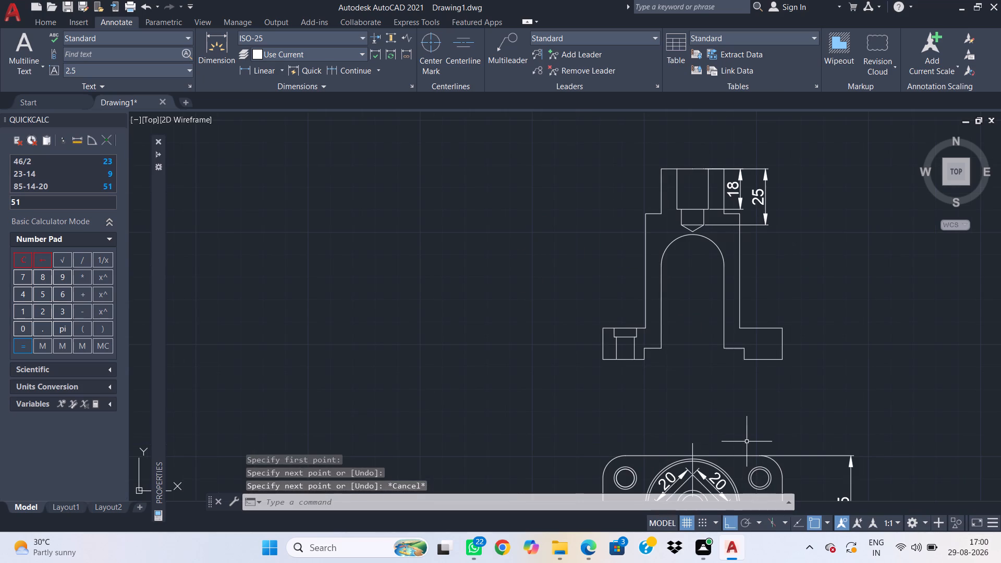
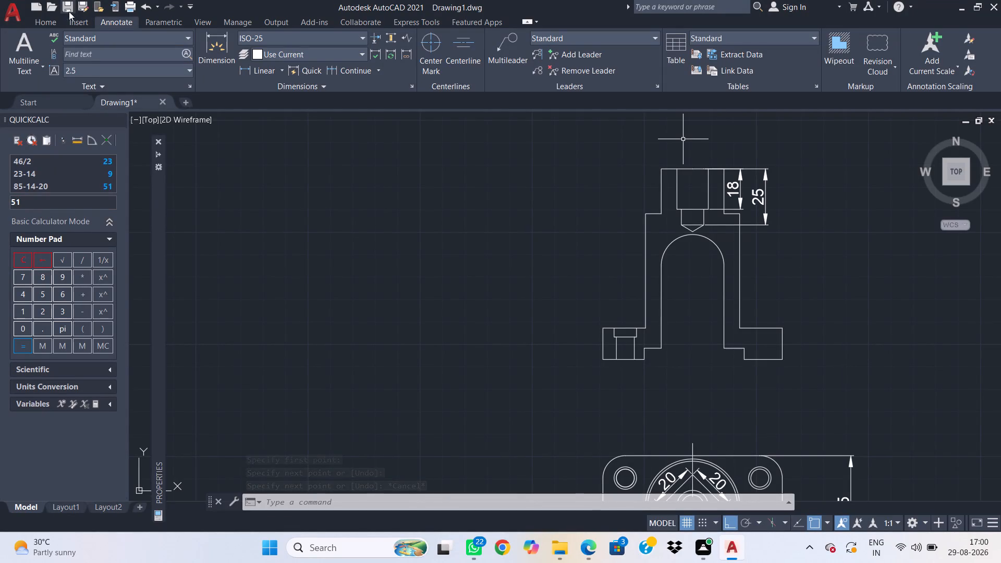
Hatch the left foot's outer section and the main body section of the upper view with the ANSI31 pattern.
left_click(43, 18)
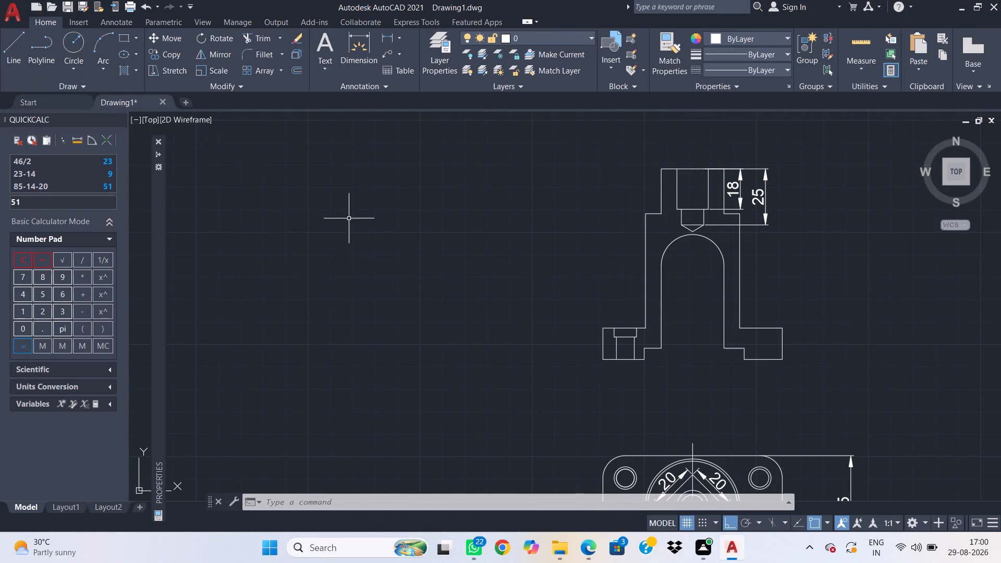
key("h")
key("a")
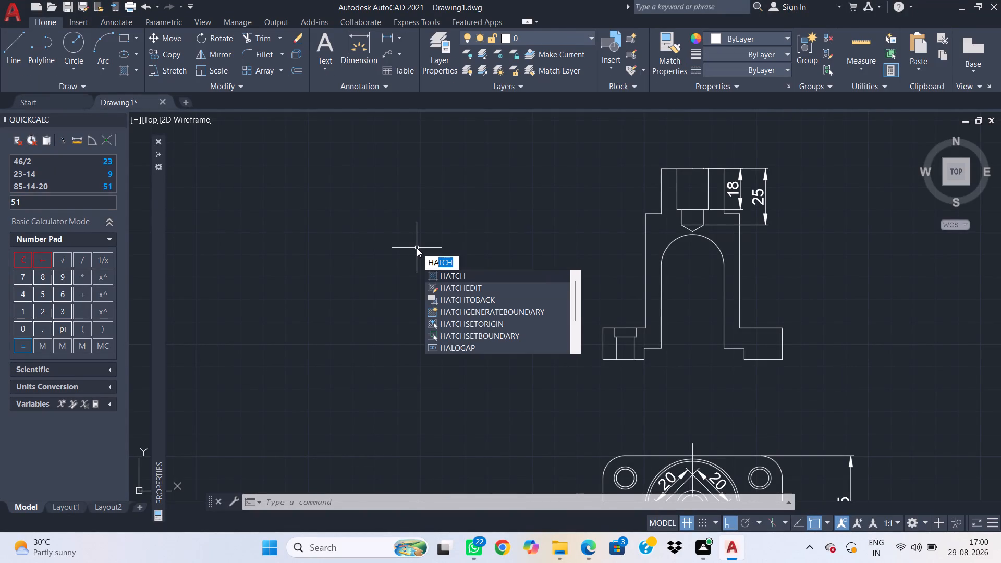
key("space")
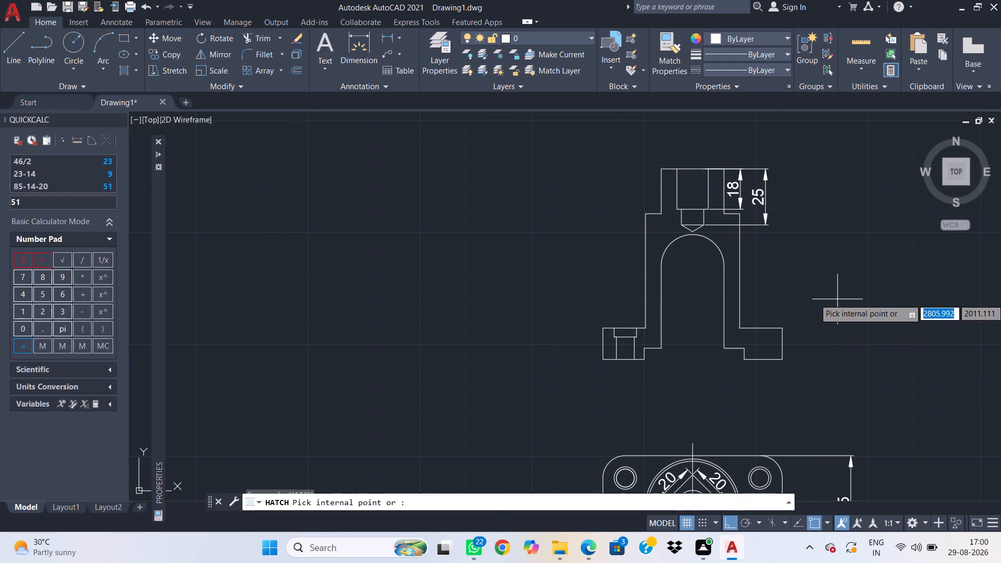
left_click(226, 44)
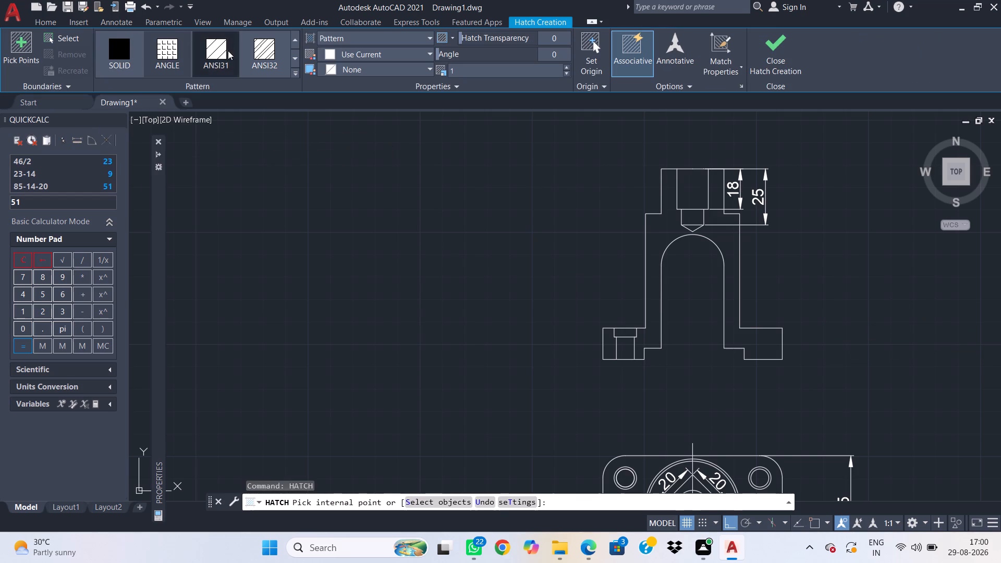
left_click(610, 342)
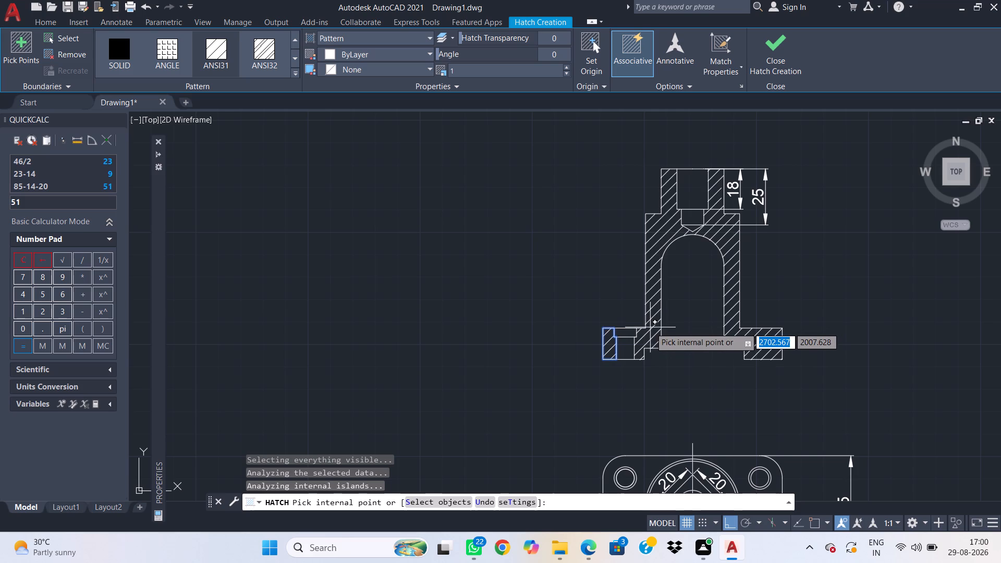
left_click(650, 327)
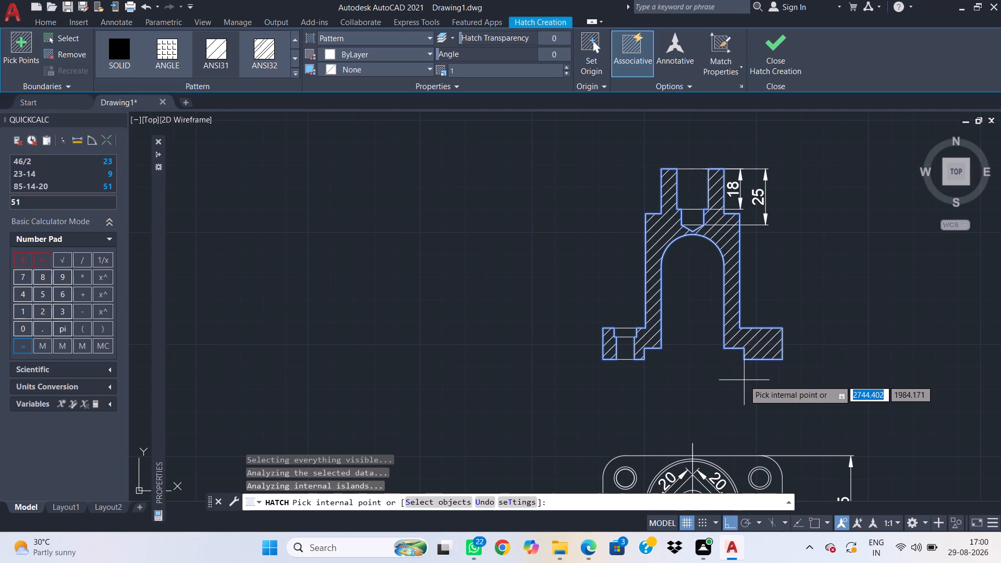
key("Escape")
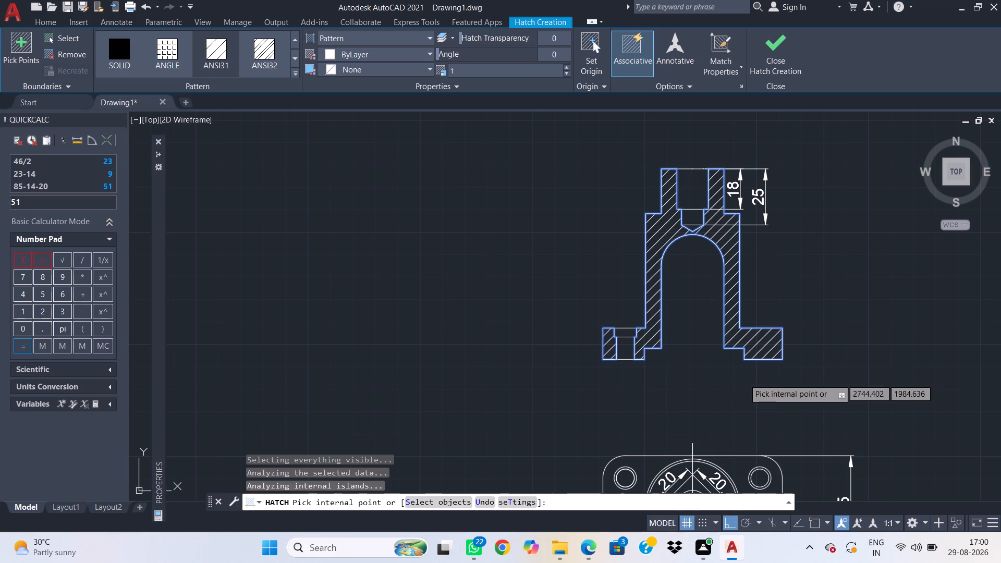
Fillet the two outer corners where the upper view's side walls meet the feet with a 1 mm radius.
type("f")
key("space")
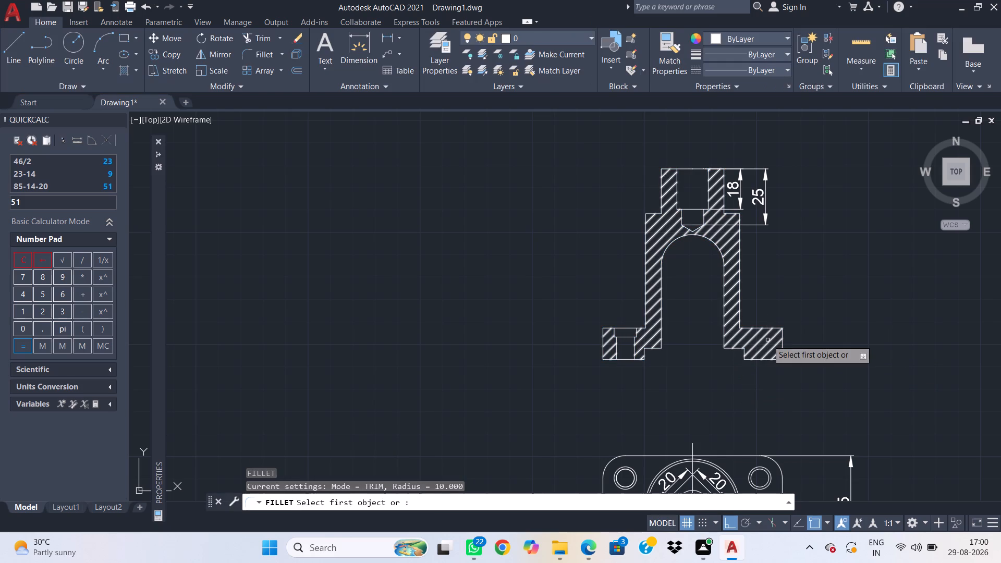
type("r")
key("space")
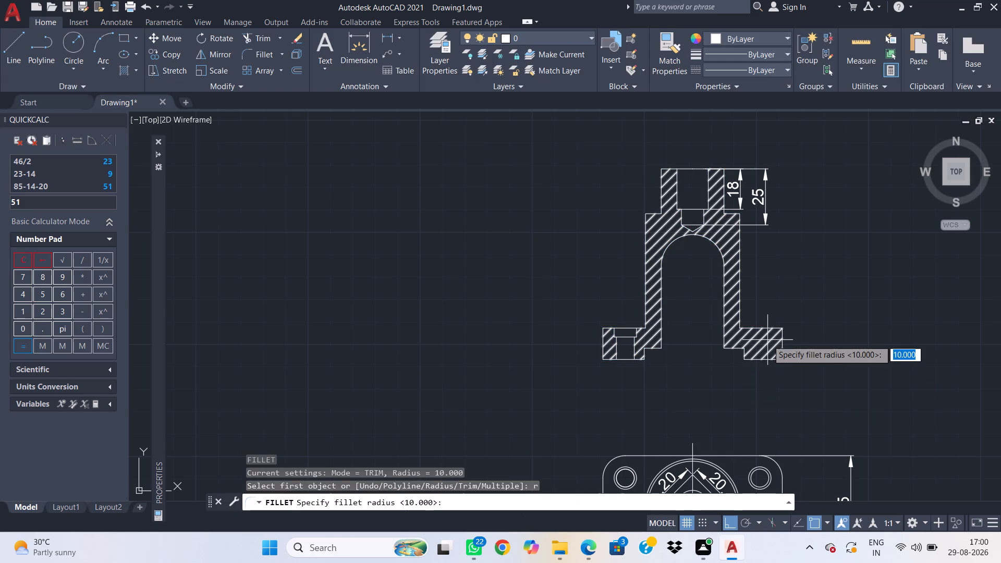
key("1")
key("Return")
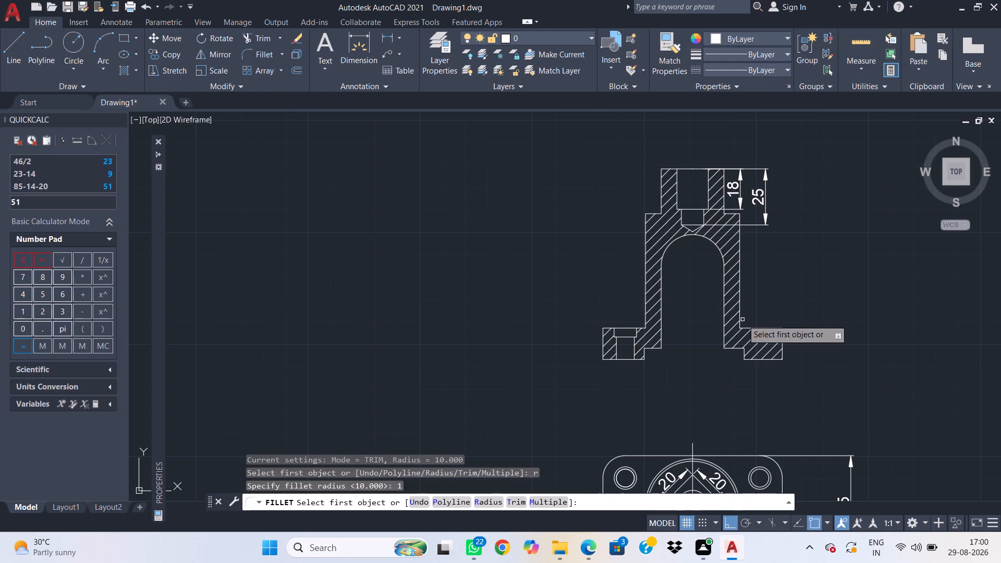
left_click(741, 317)
left_click(745, 329)
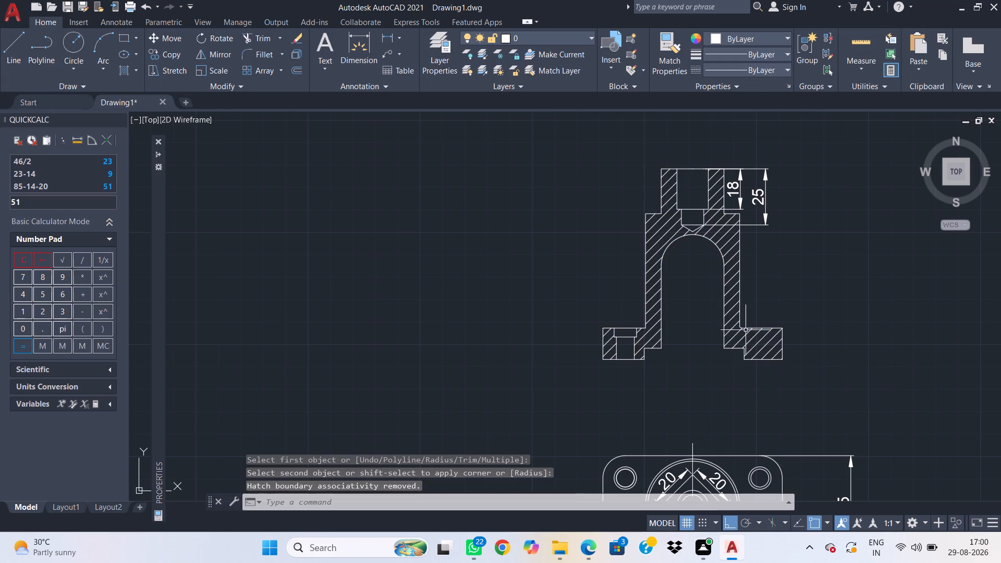
key("space")
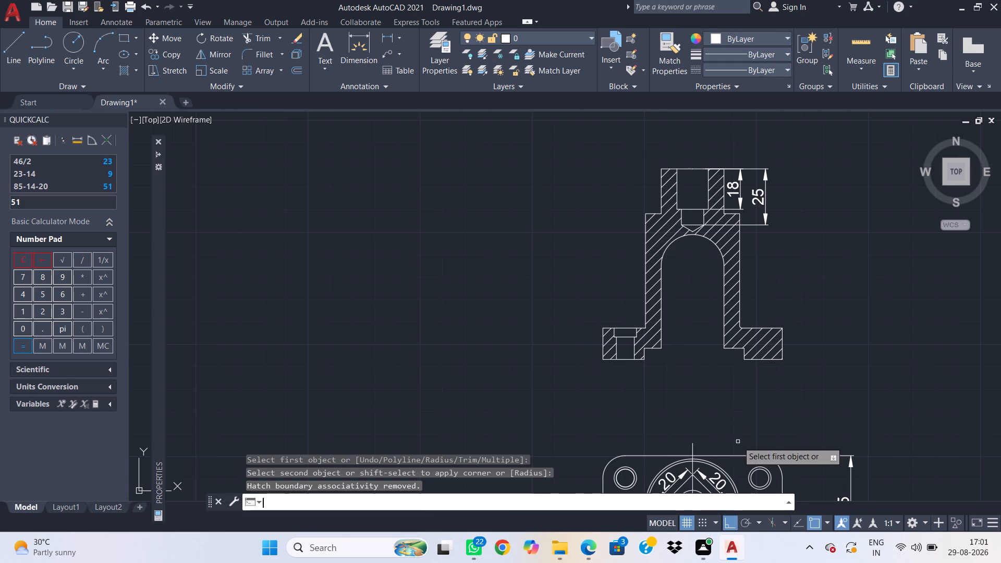
left_click(644, 313)
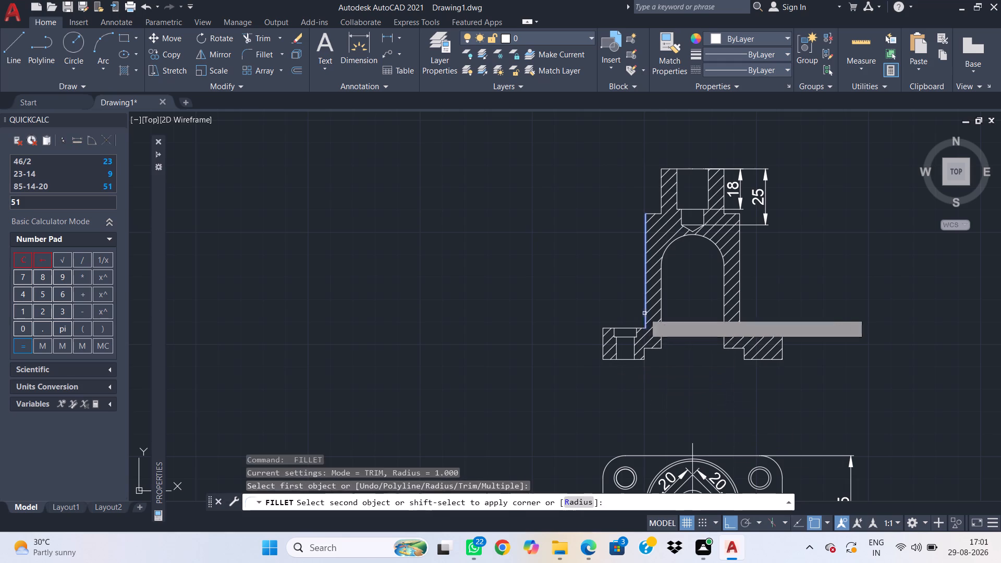
left_click(645, 329)
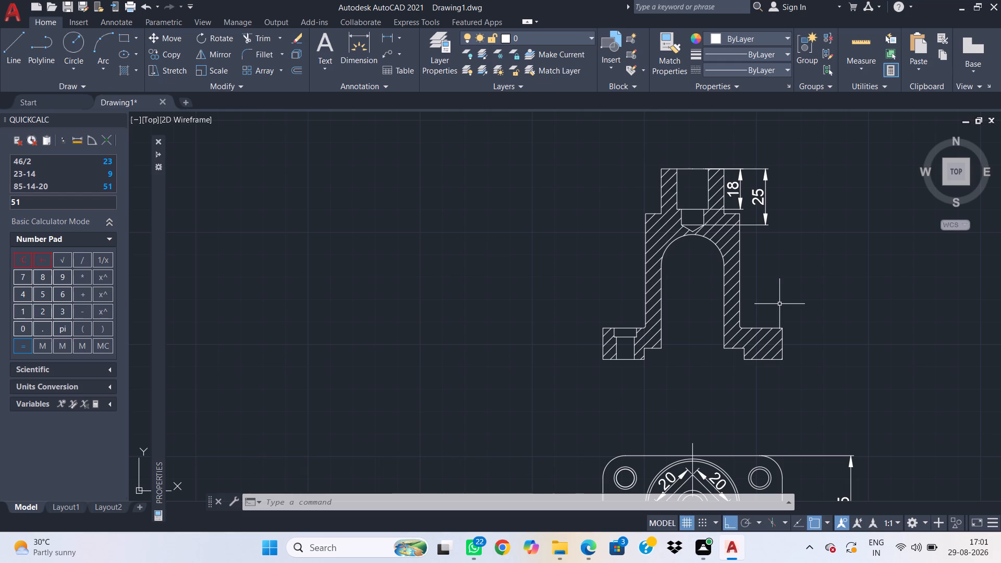
Draw a 46 mm horizontal line to the right of the section view, level with its bottom edge.
scroll(785, 301, "down", 1)
middle_click_drag(884, 350, 643, 332)
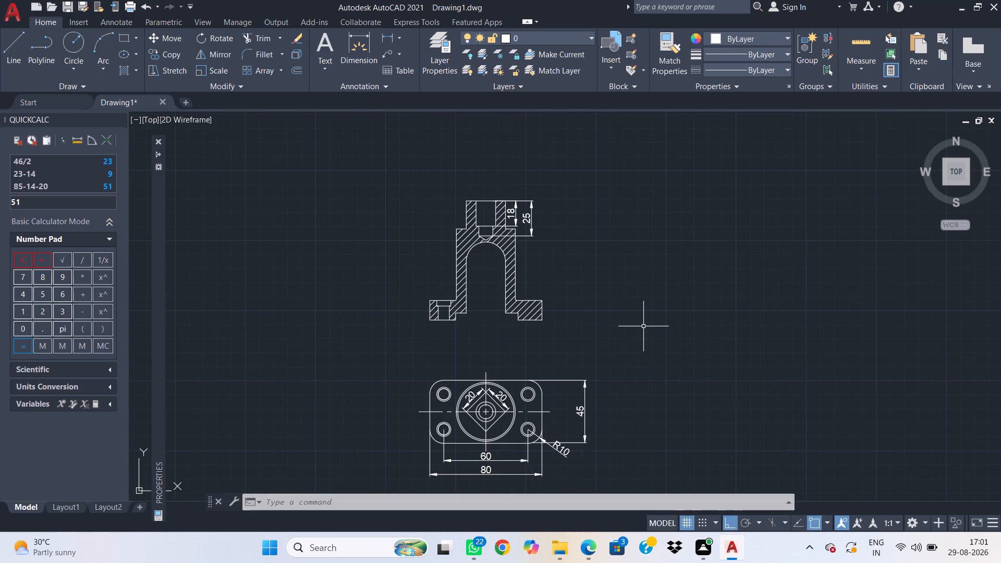
type("l")
key("space")
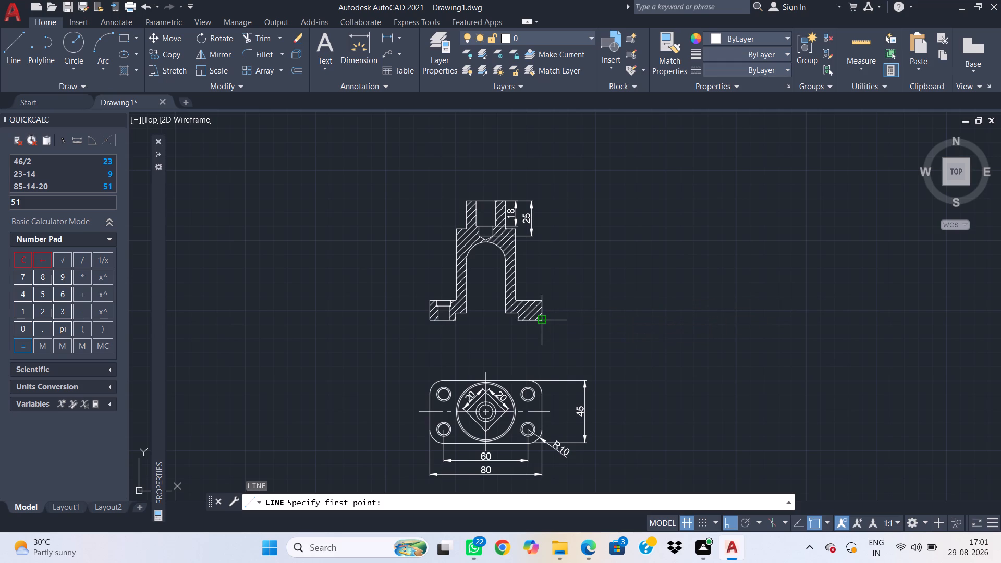
left_click(602, 320)
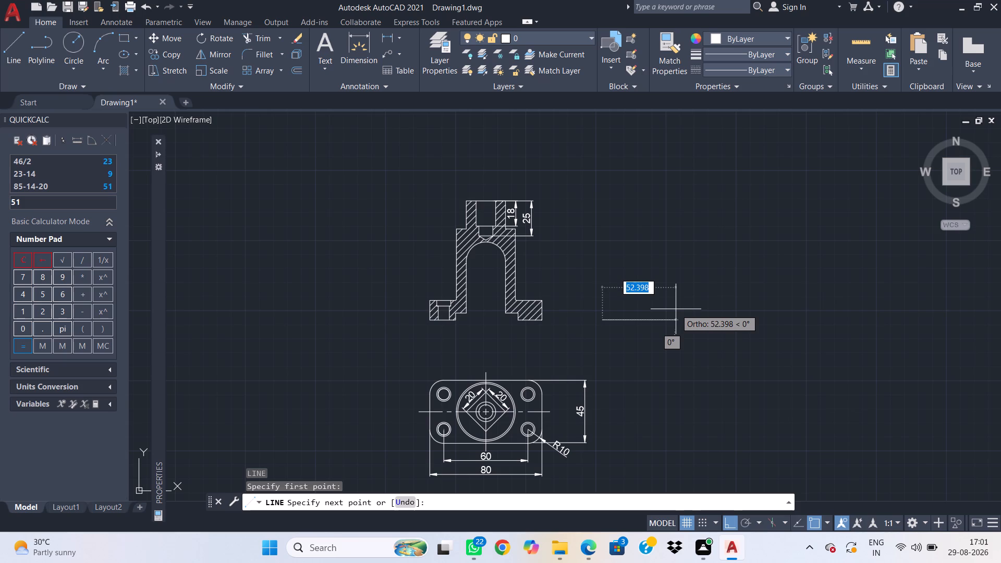
type("46")
key("Return")
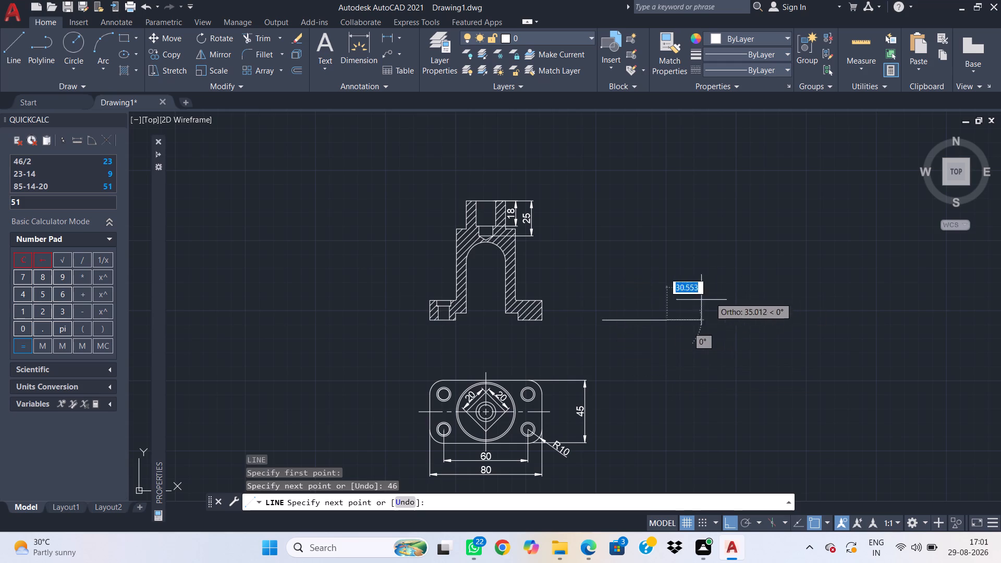
key("Escape")
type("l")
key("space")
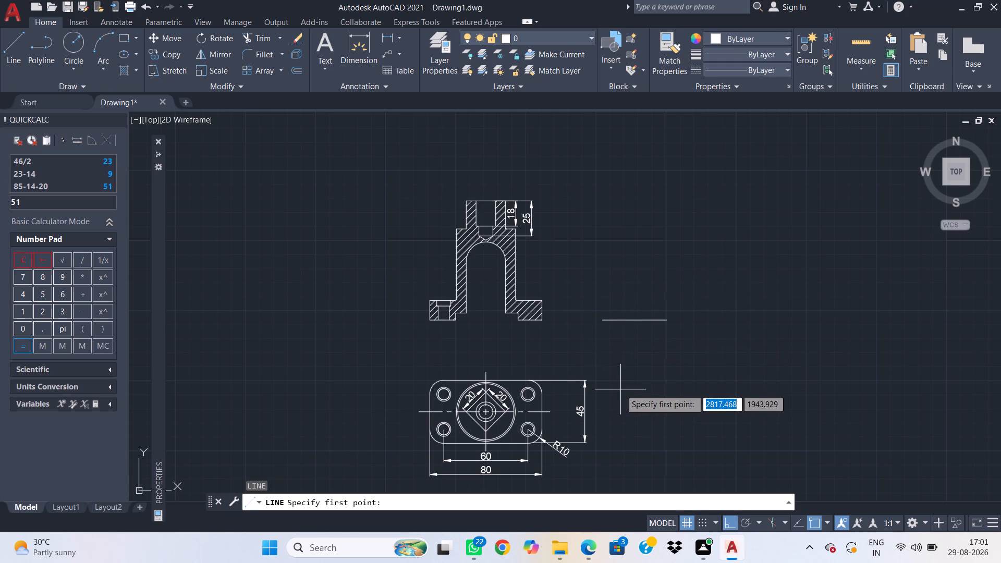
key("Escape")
Draw a 40 mm diameter circle centred on the midpoint of the 46 mm line.
type("c")
key("space")
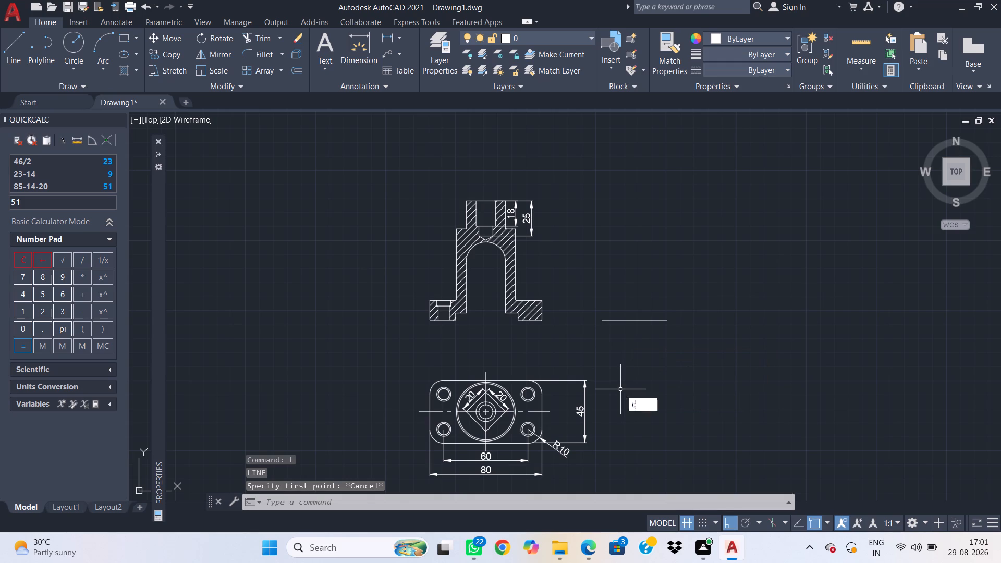
left_click(634, 321)
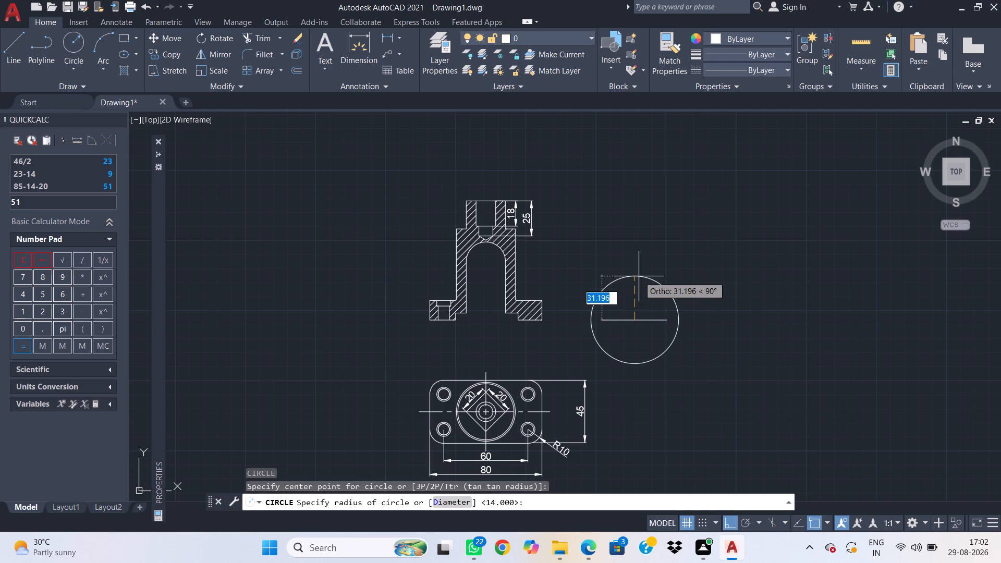
type("d")
key("space")
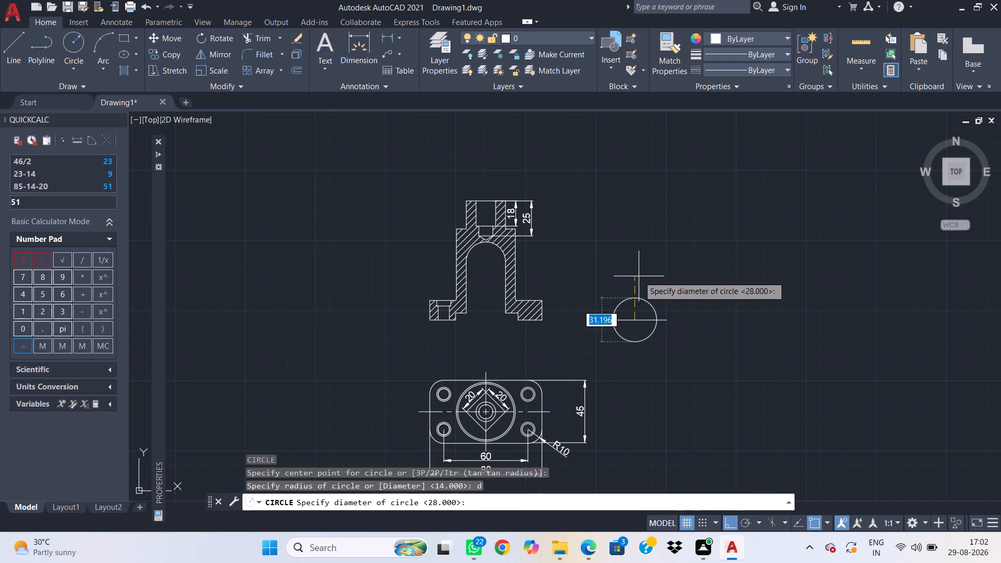
type("40")
key("Return")
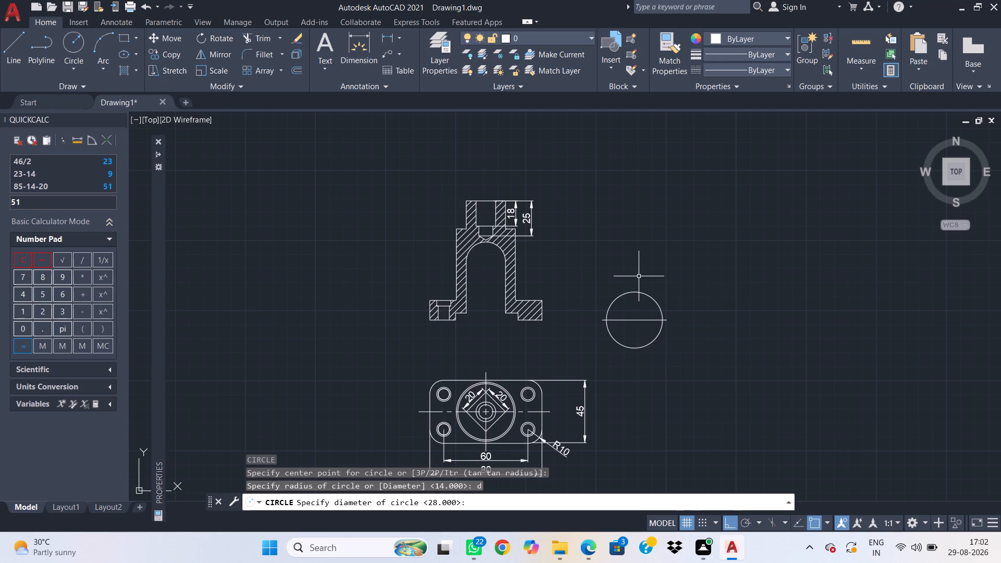
left_click(662, 348)
left_click(647, 336)
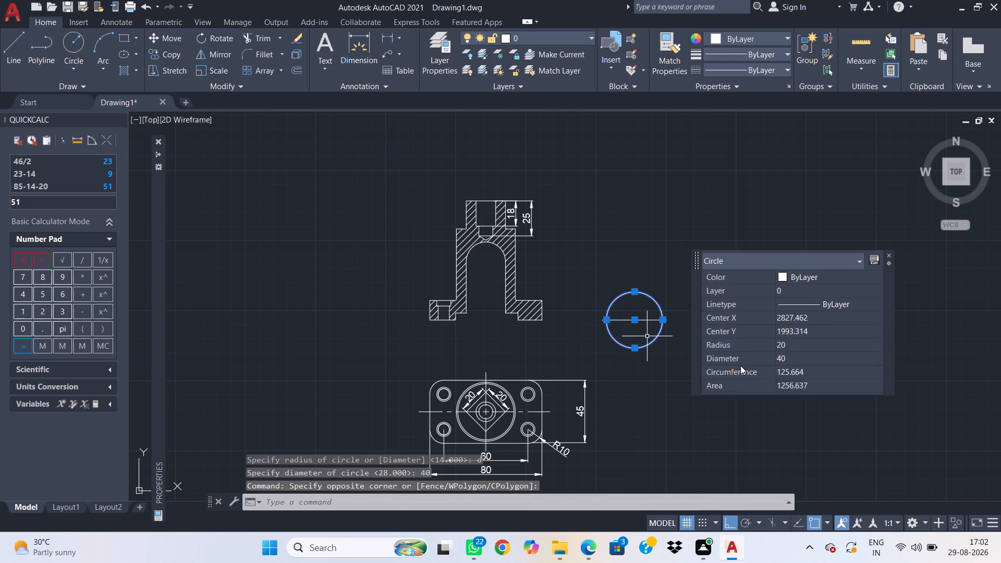
key("Escape")
Draw 51 mm vertical lines upward from the right and left quadrants of the 40 mm circle.
key("l")
key("space")
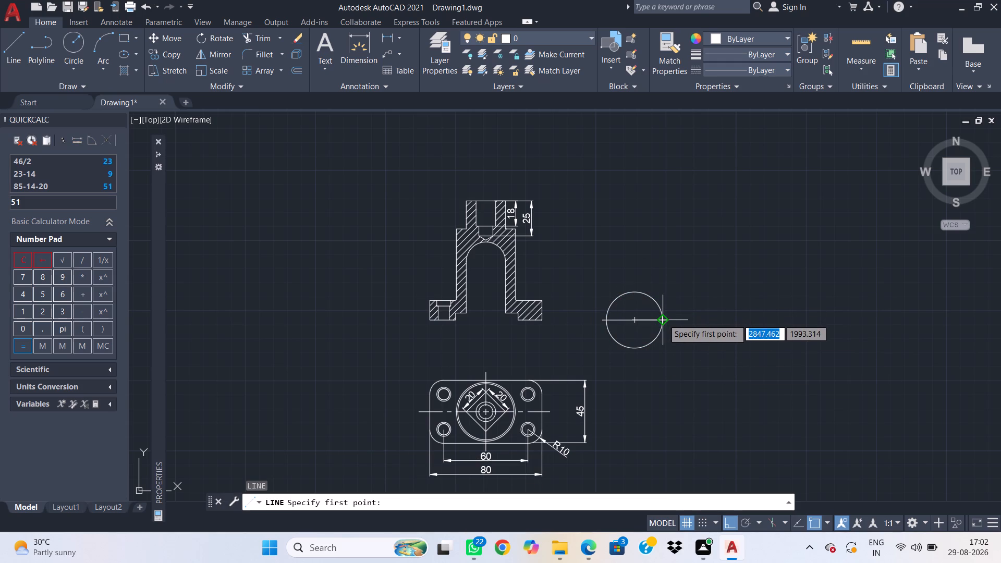
left_click(663, 319)
type("51")
key("Return")
key("Escape")
type("l")
key("space")
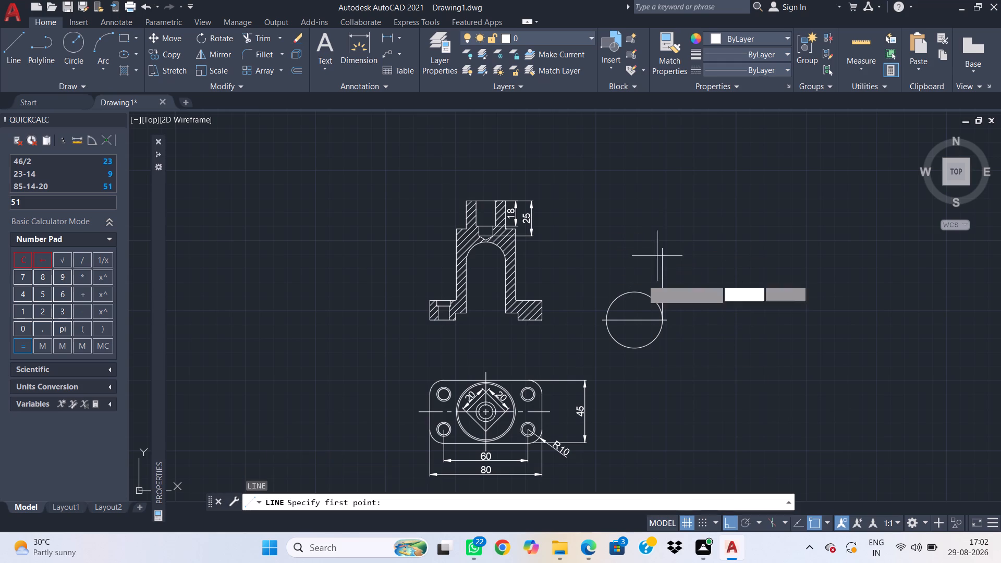
left_click(607, 318)
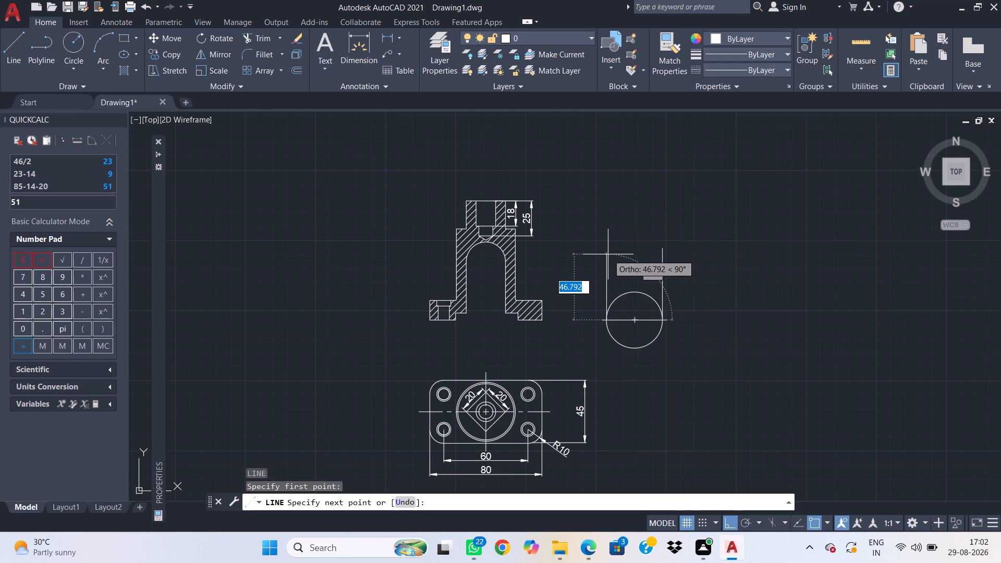
type("51")
key("Return")
key("Escape")
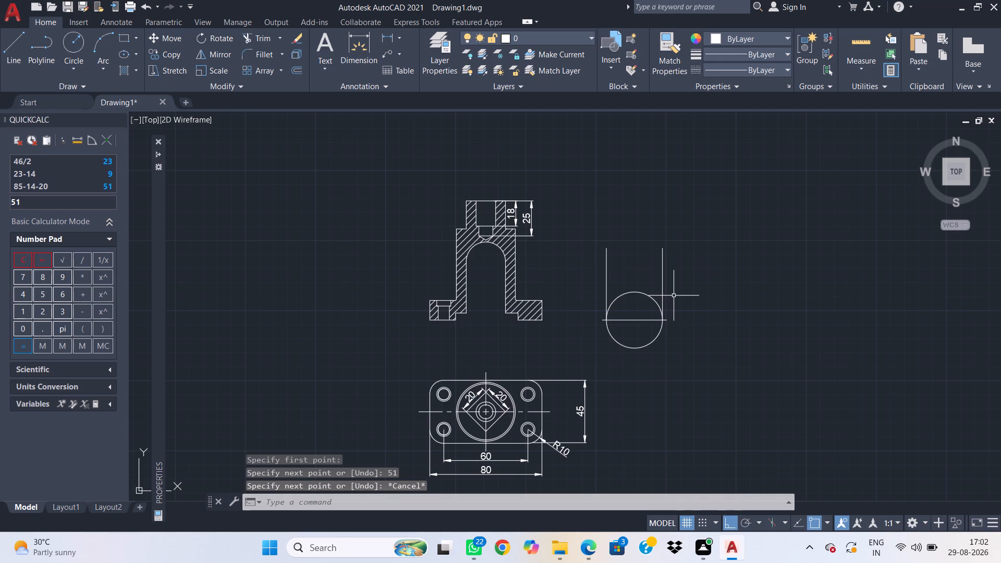
Draw a horizontal line joining the top ends of the two 51 mm vertical lines.
type("l")
key("space")
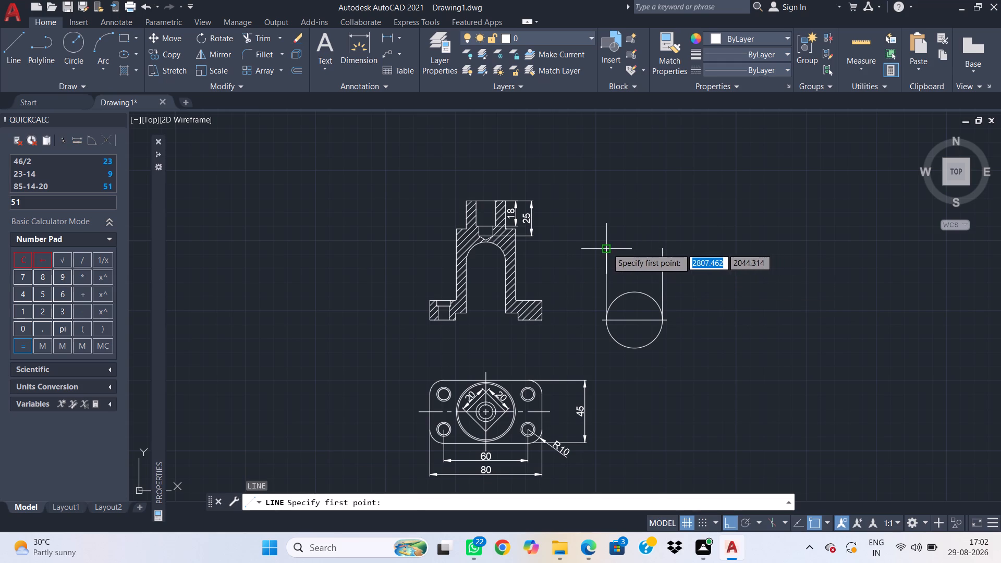
left_click(607, 248)
left_click(662, 249)
key("Escape")
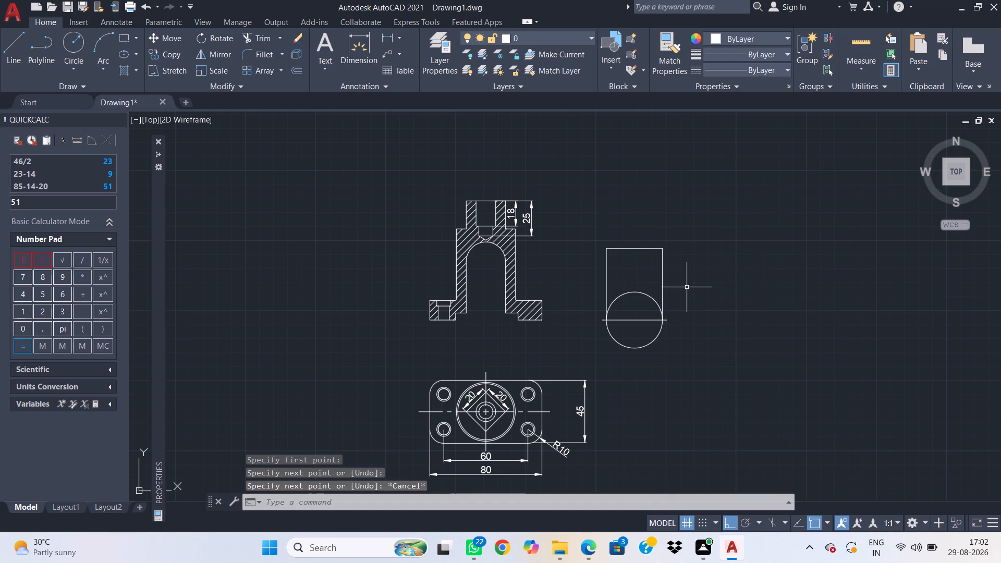
Draw a 28 mm diameter circle centred on the midpoint of the side view's top horizontal line.
type("c")
key("space")
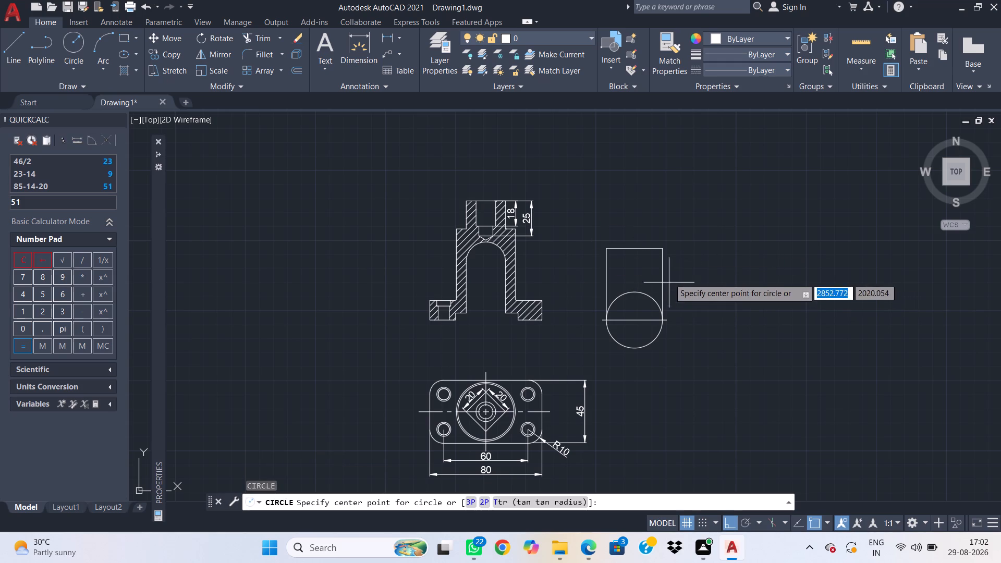
left_click(636, 248)
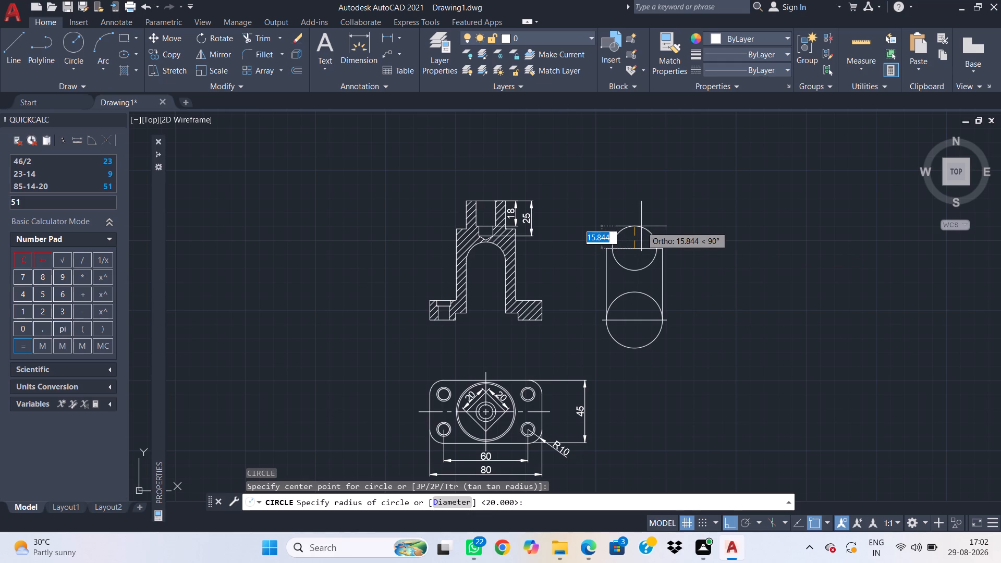
type("d")
key("space")
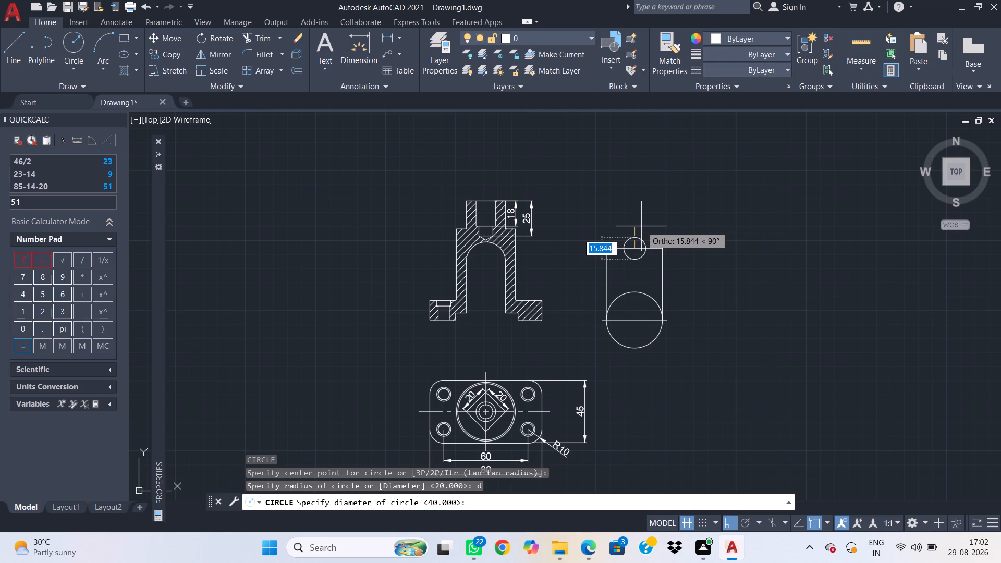
type("28")
key("Return")
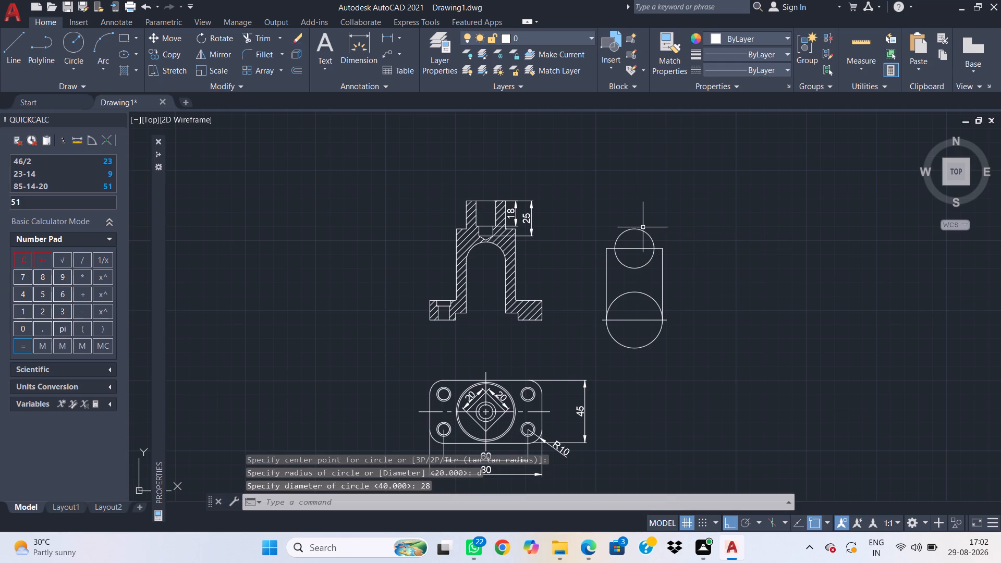
Draw a 28 mm wide, 20 mm high outline of the upper block, rising from the side quadrants of the 28 mm circle.
type("l")
key("space")
left_click(655, 245)
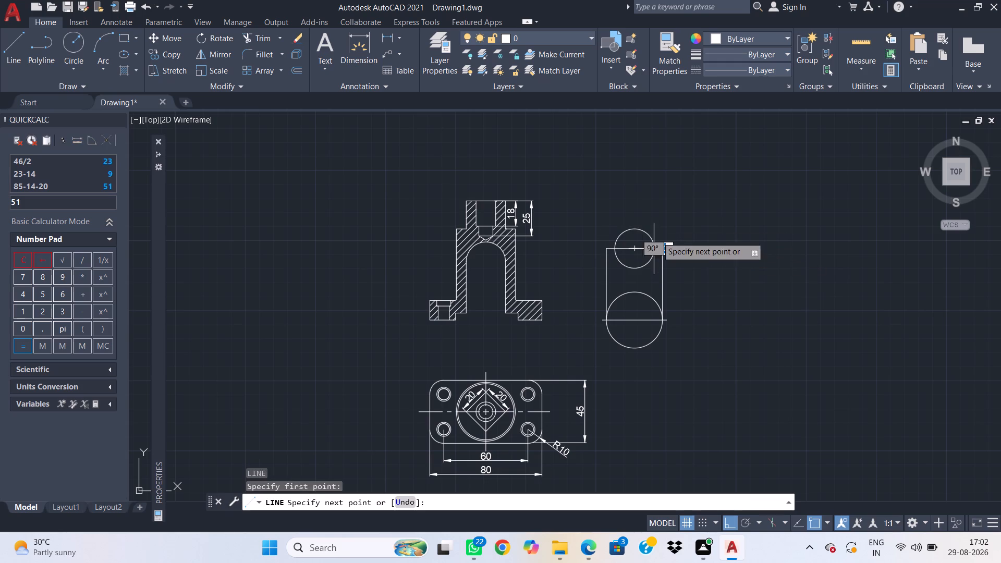
type("20")
key("Return")
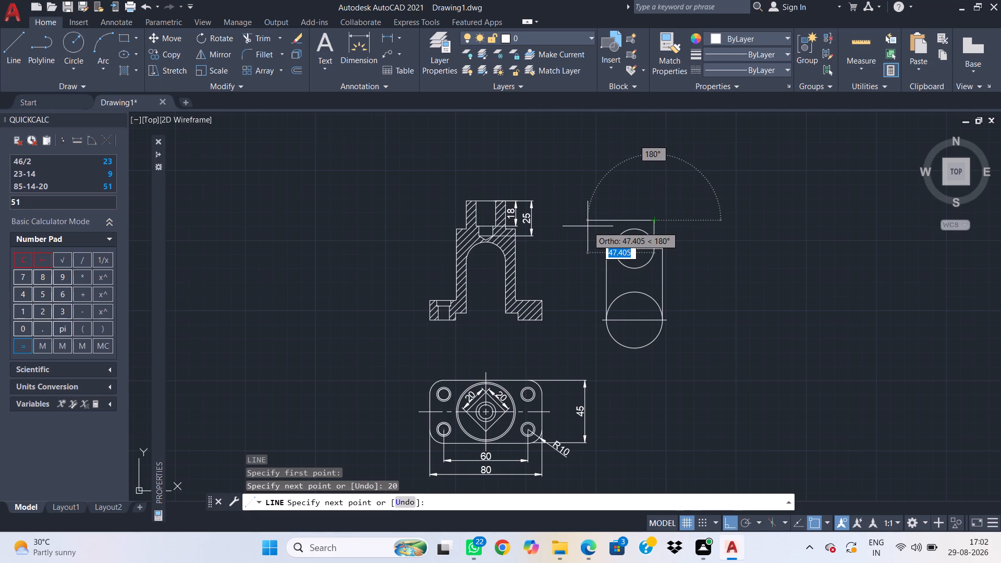
type("28")
key("Return")
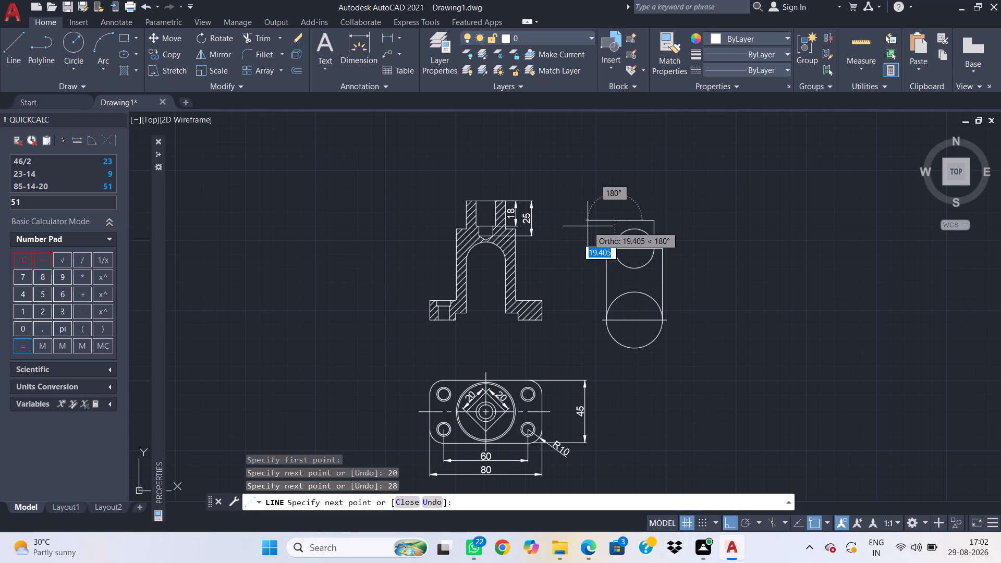
left_click(616, 249)
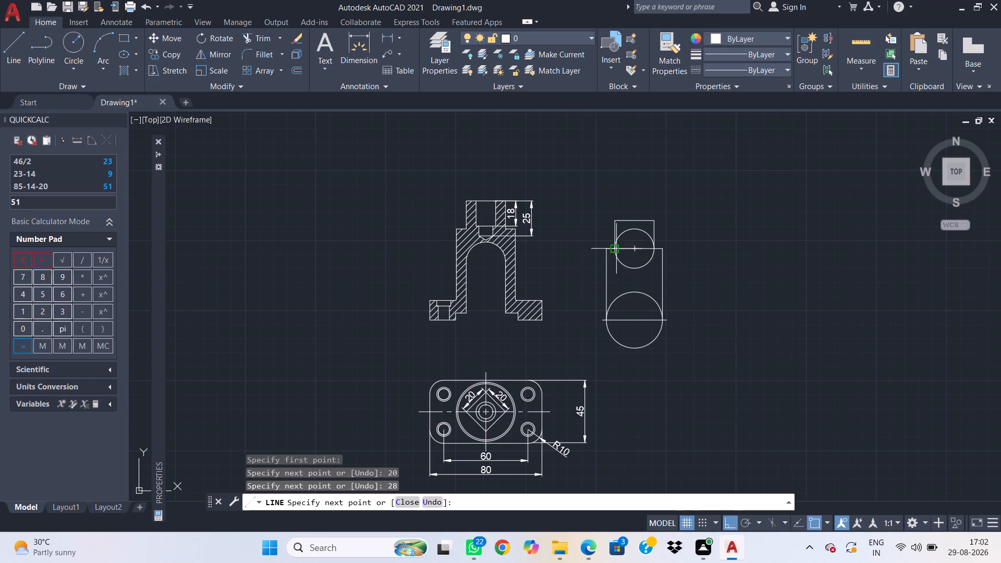
key("Escape")
Delete the 28 mm and 40 mm construction circles from the side view.
left_click(640, 272)
left_click(638, 258)
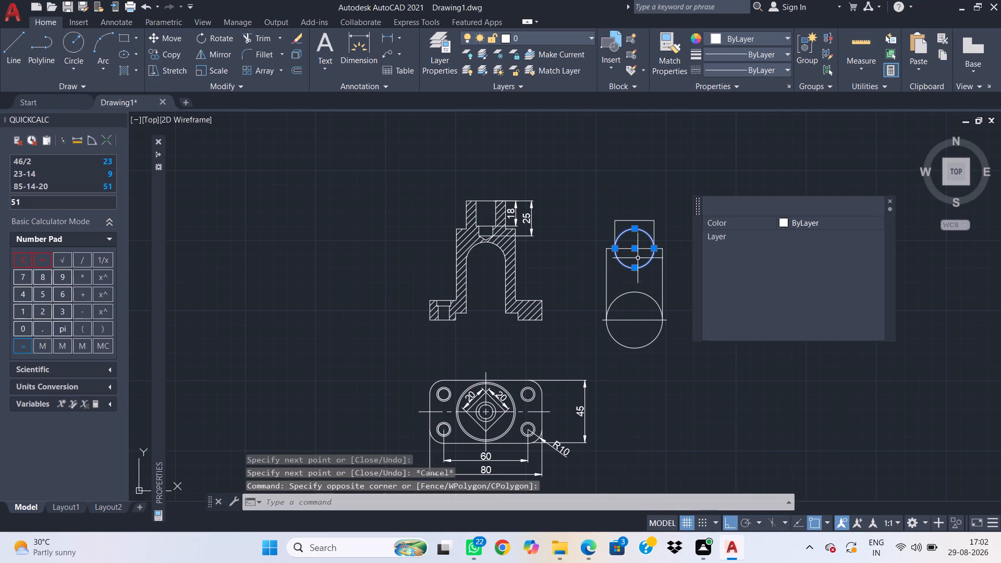
left_click(659, 361)
left_click(644, 335)
key("Delete")
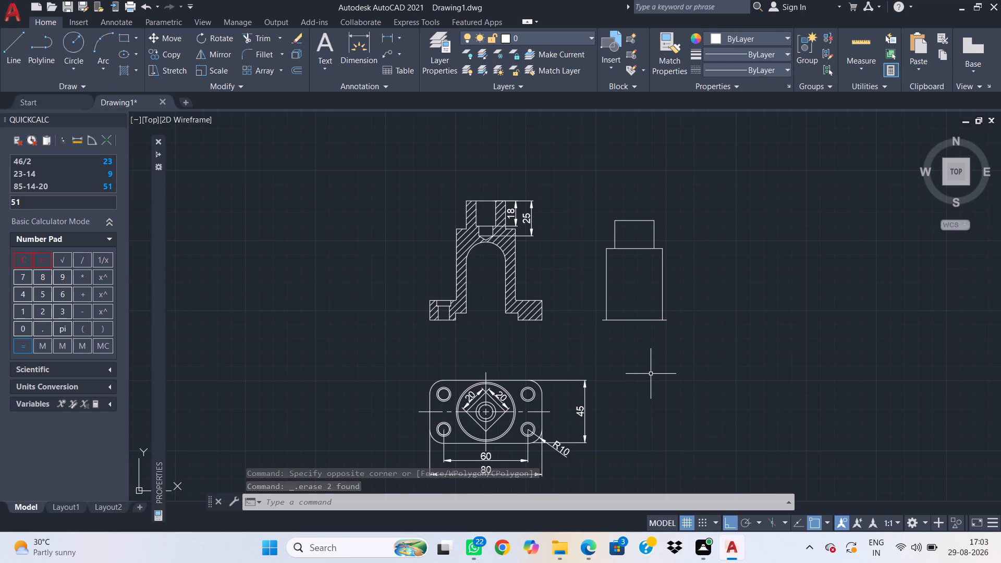
Draw the base block's outline 14 mm high and 46 mm wide on top of the side view's bottom line.
type("l")
key("space")
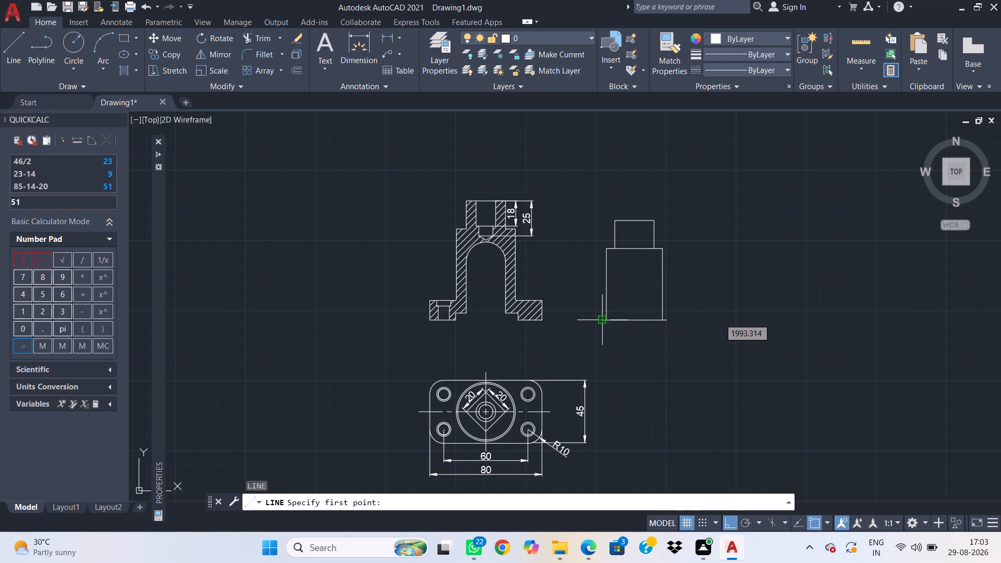
left_click(604, 319)
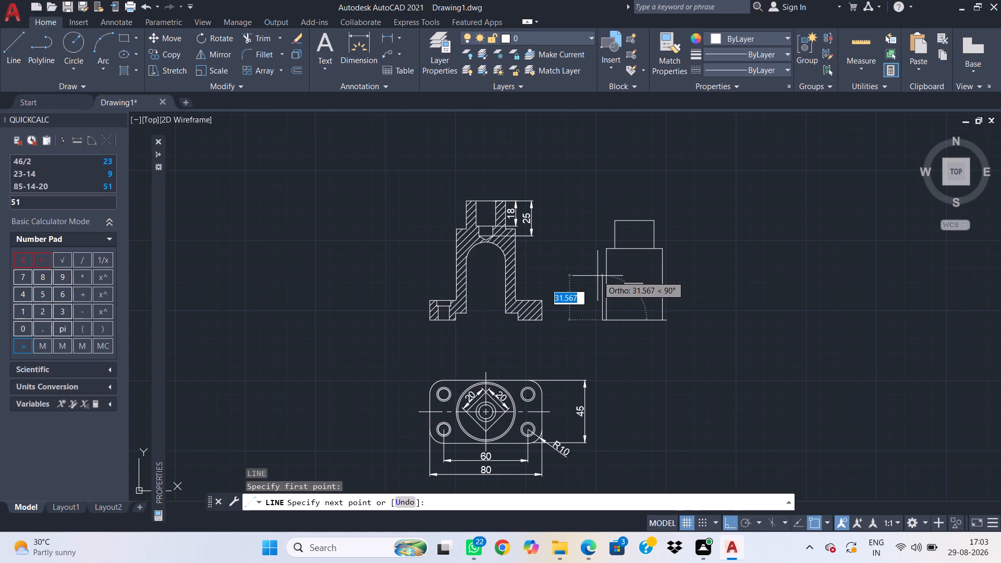
type("14")
key("Return")
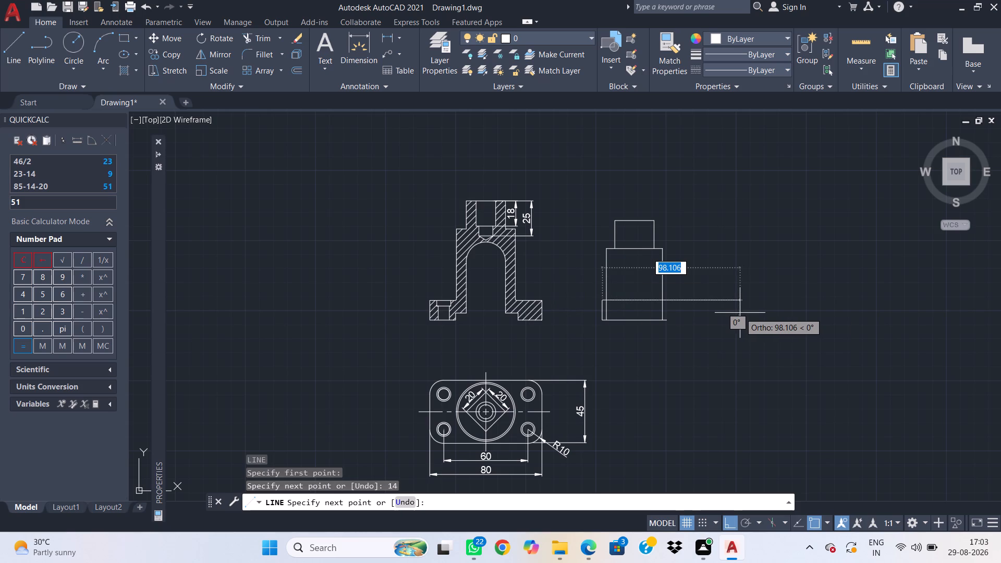
type("46")
key("Return")
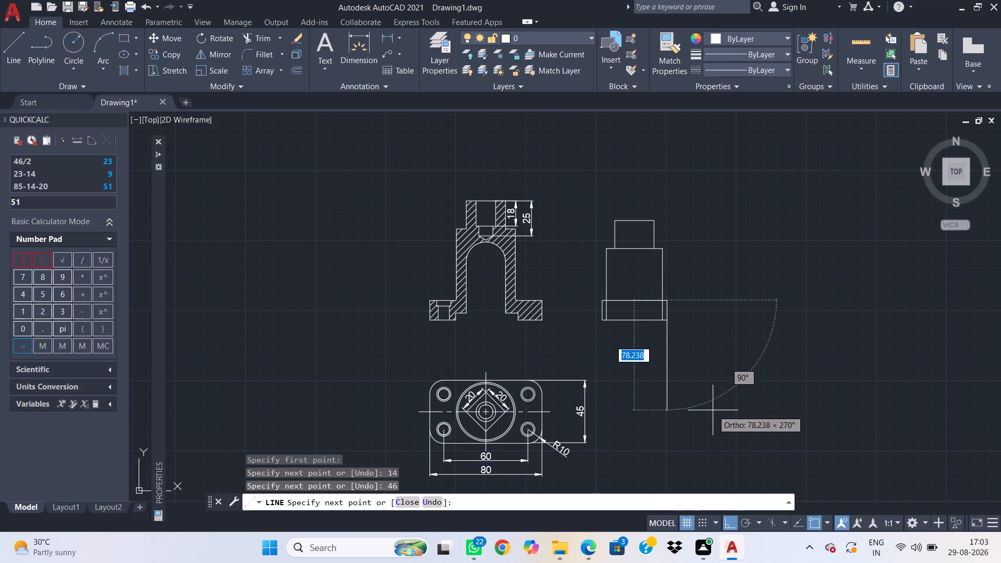
type("14")
key("Return")
key("Escape")
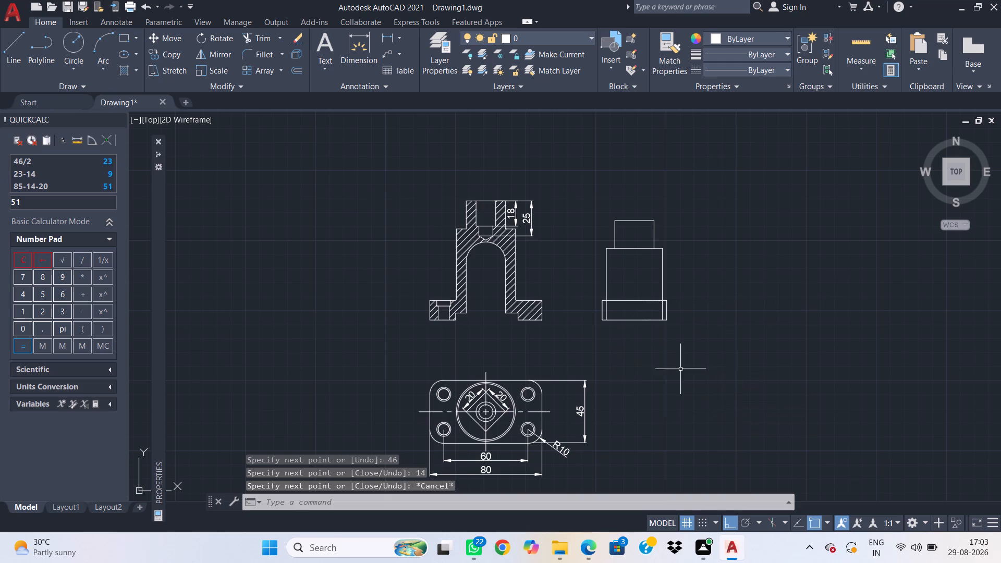
Move the main body and upper block of the side view up so they rest on the base block's top edge.
left_click_drag(683, 266, 677, 267)
left_click(593, 213)
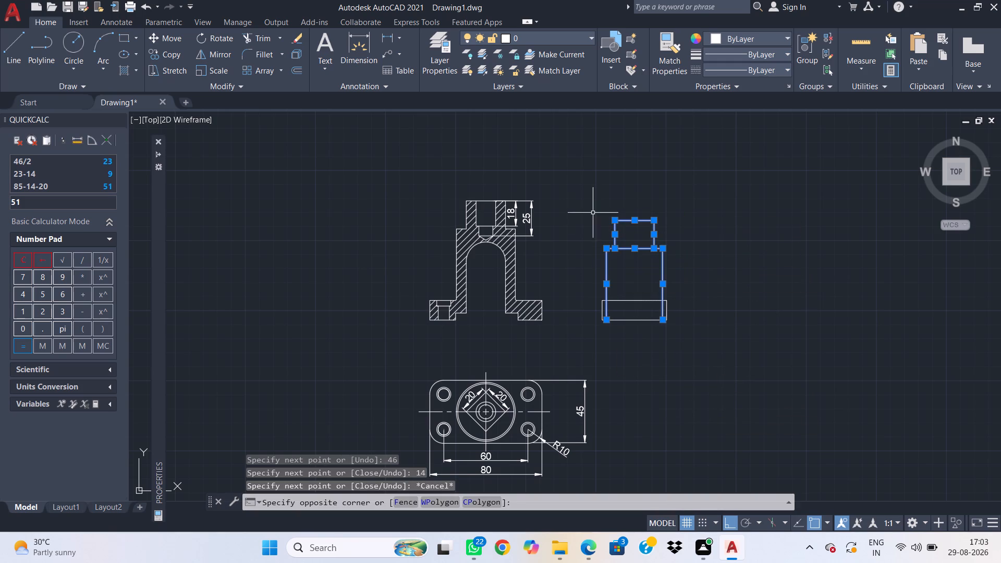
key("m")
key("space")
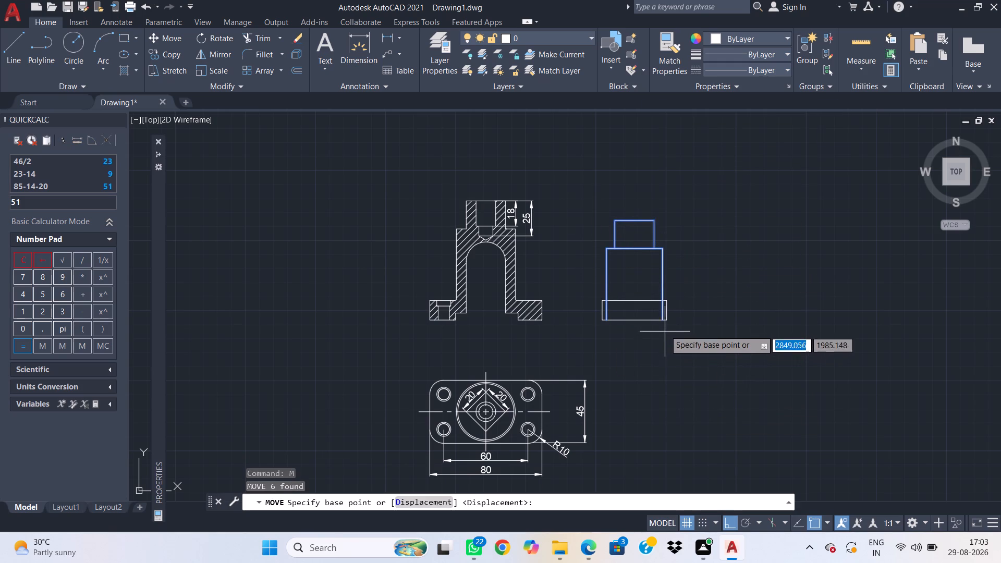
left_click(663, 318)
left_click(661, 298)
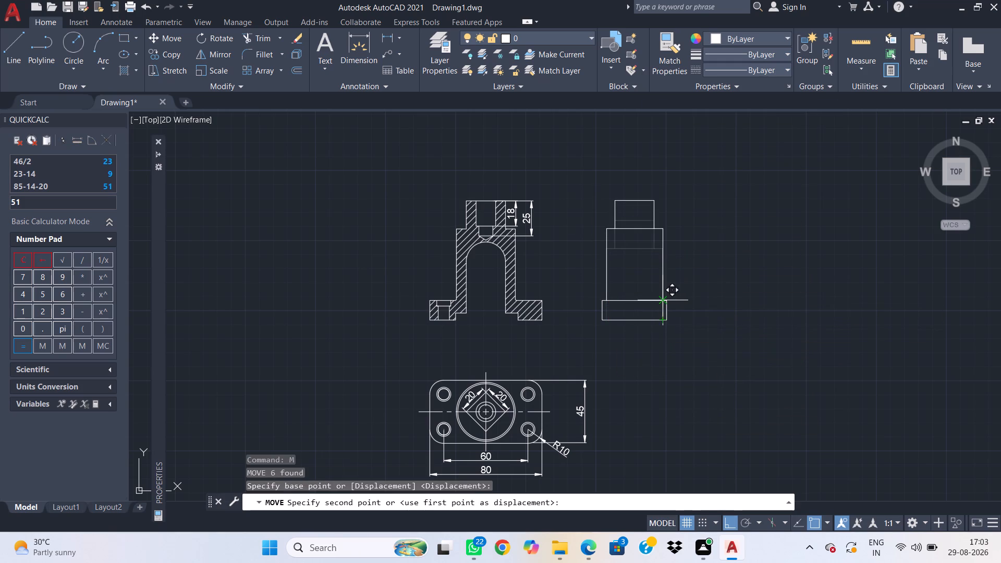
key("Escape")
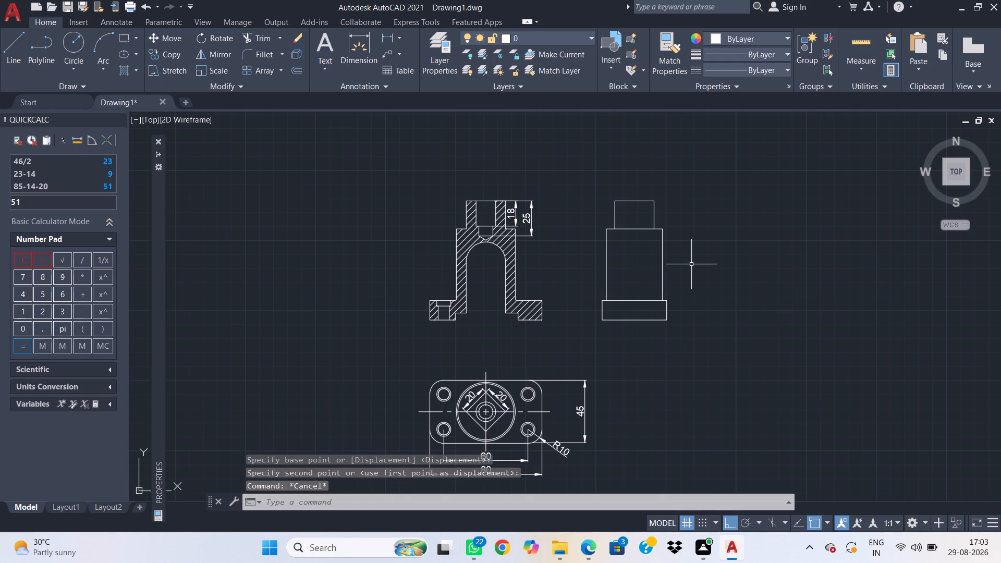
Dimension the side view's overall height and the upper block's height, placing both beside the view's right edge.
type("dim")
key("space")
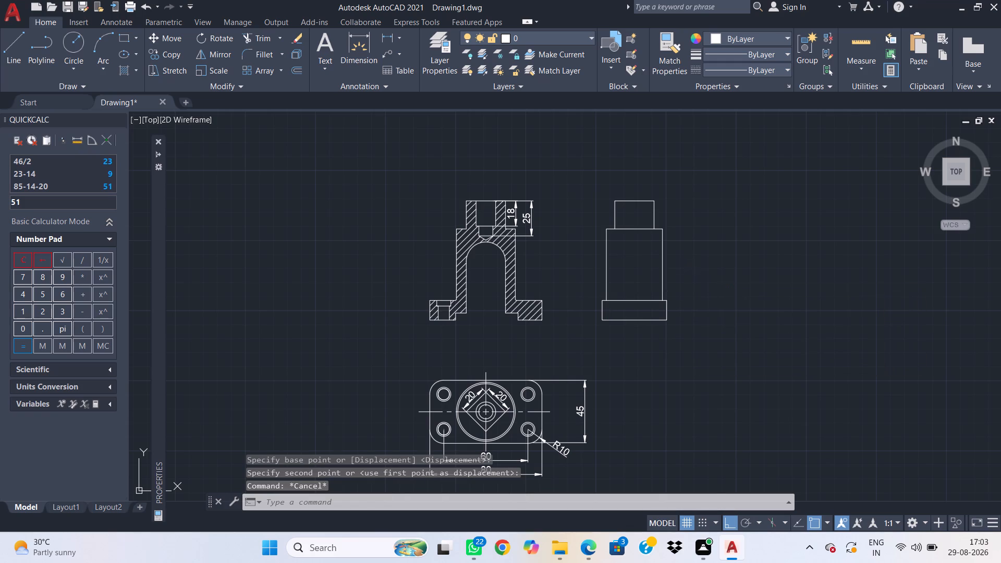
left_click(667, 324)
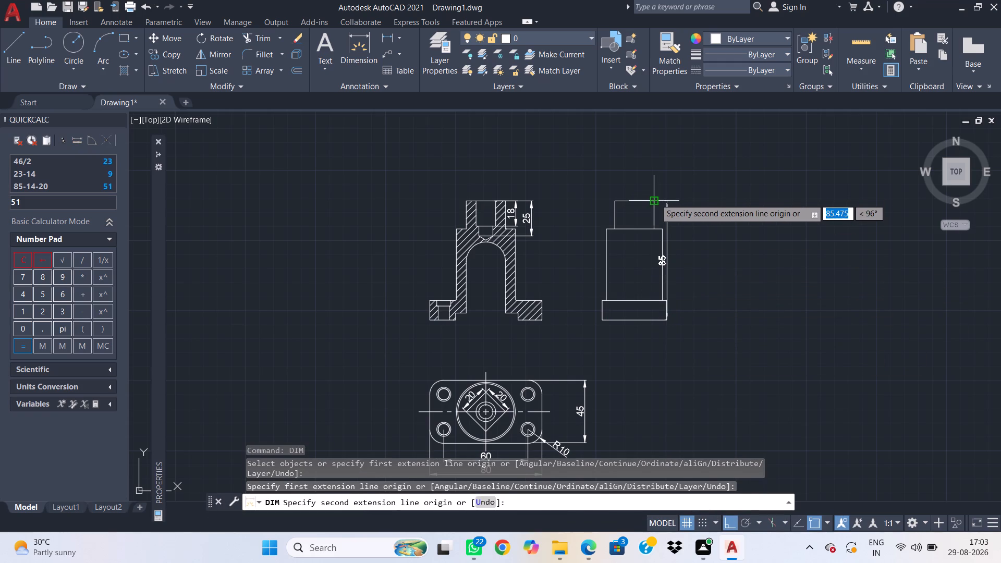
left_click(655, 199)
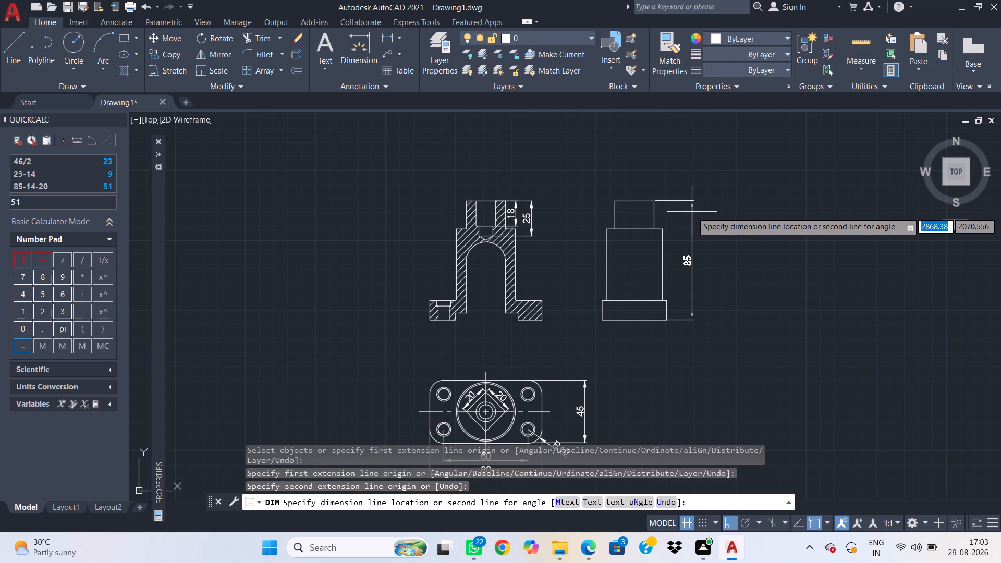
left_click(692, 212)
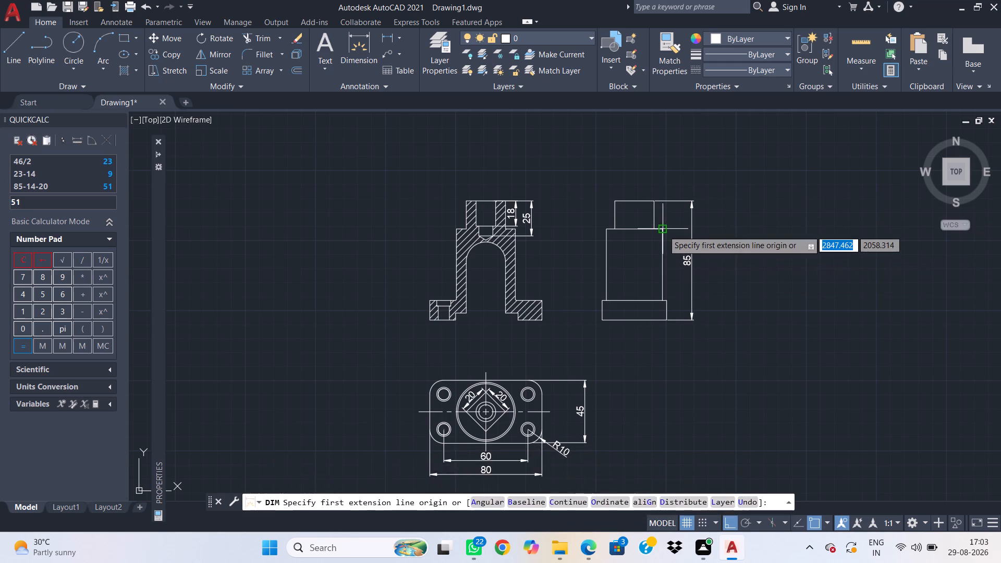
left_click(656, 226)
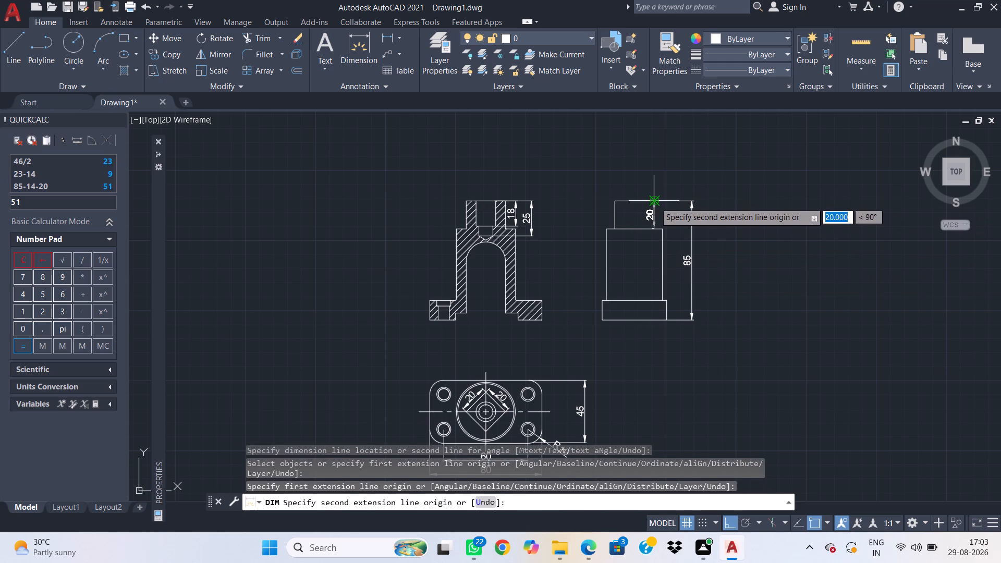
left_click(655, 202)
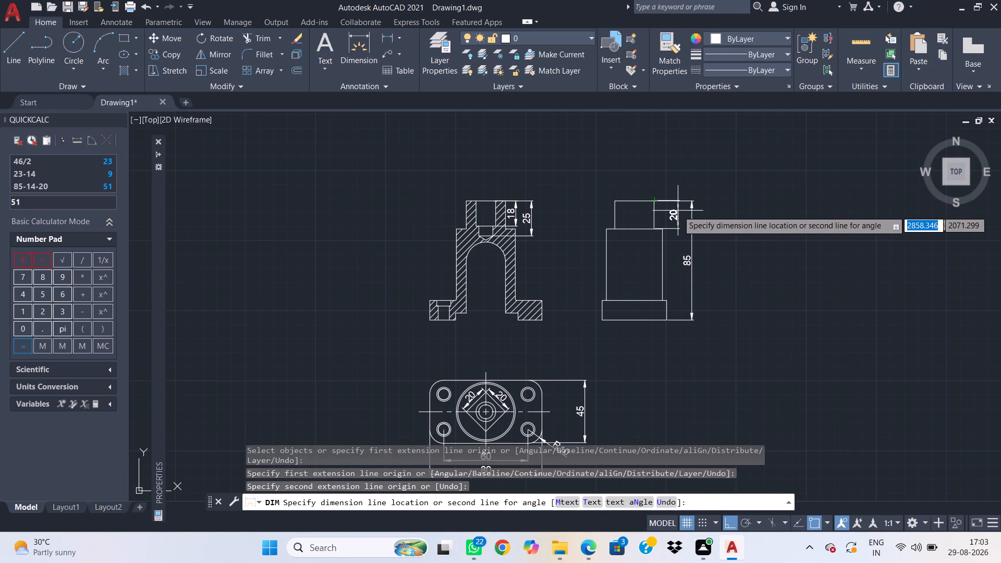
left_click(678, 211)
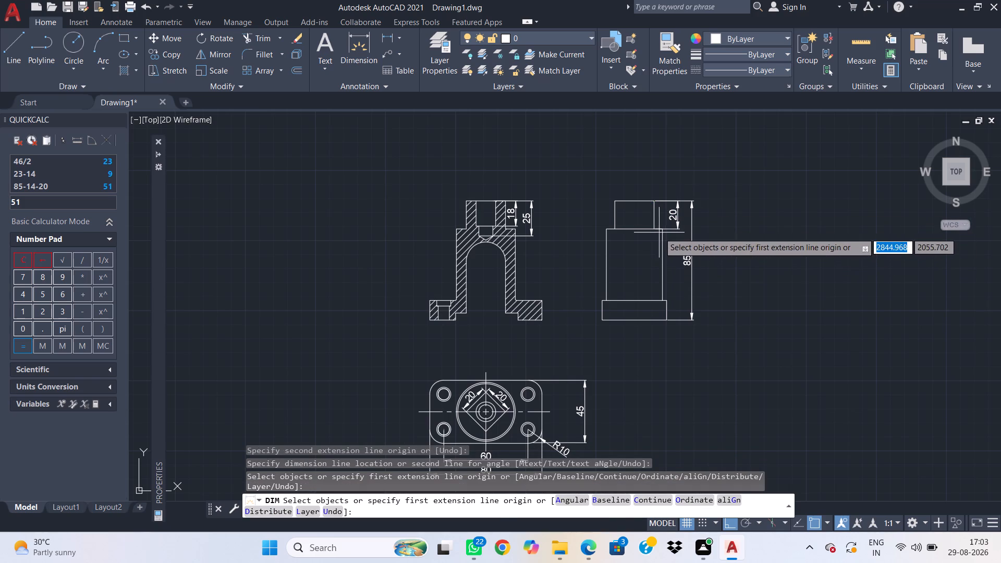
Dimension the width of the side view's main body, placing the dimension inside its outline.
left_click(662, 230)
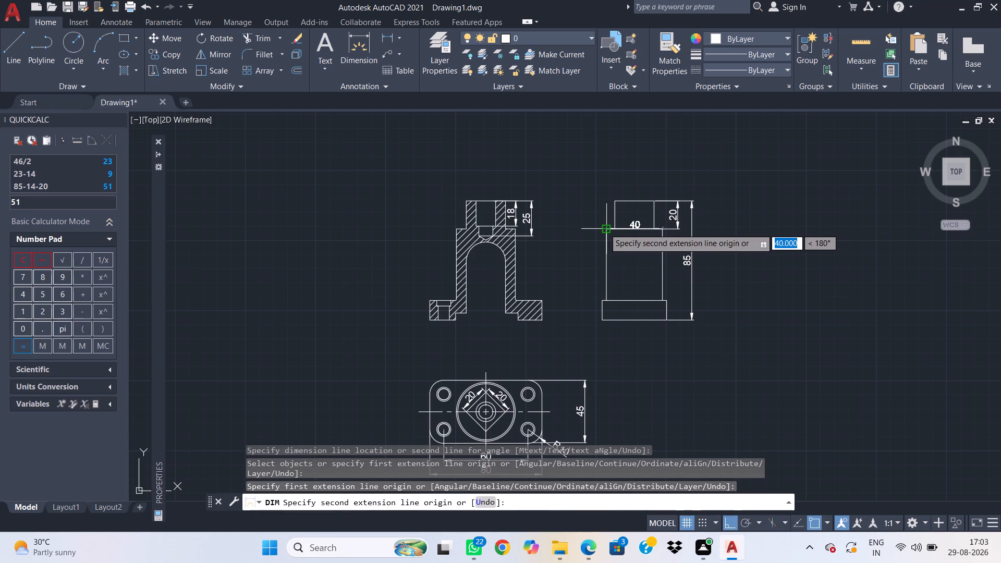
left_click(604, 228)
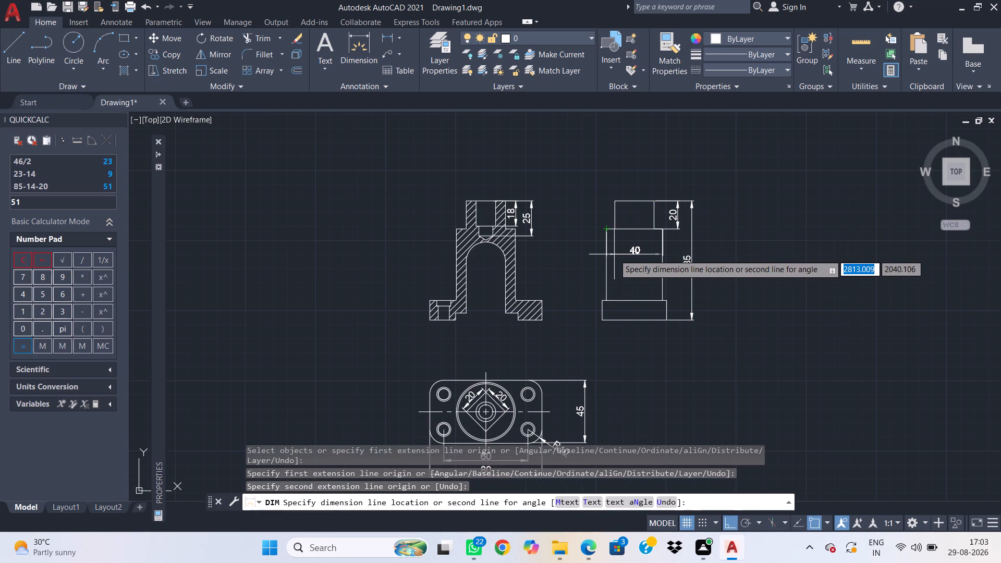
left_click(614, 254)
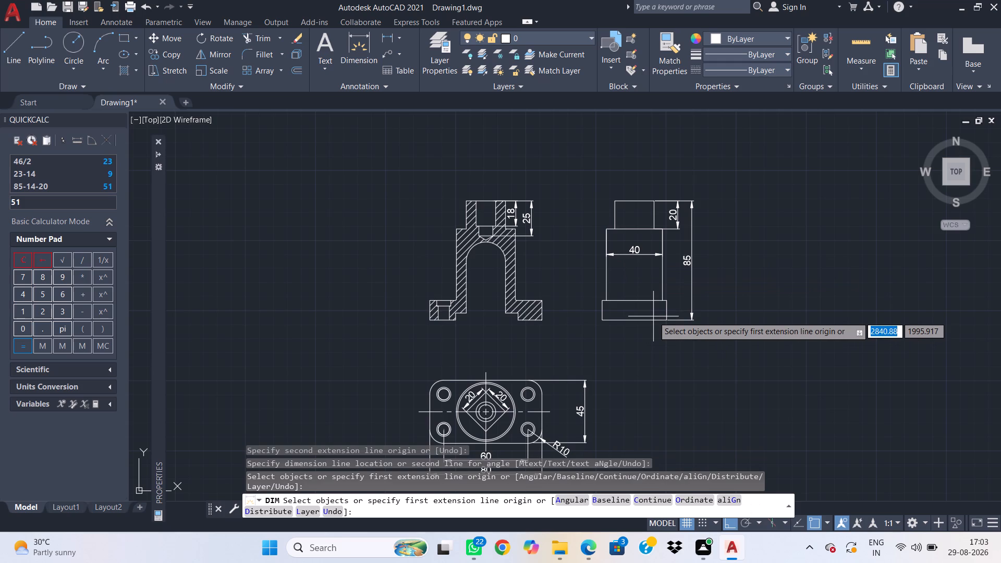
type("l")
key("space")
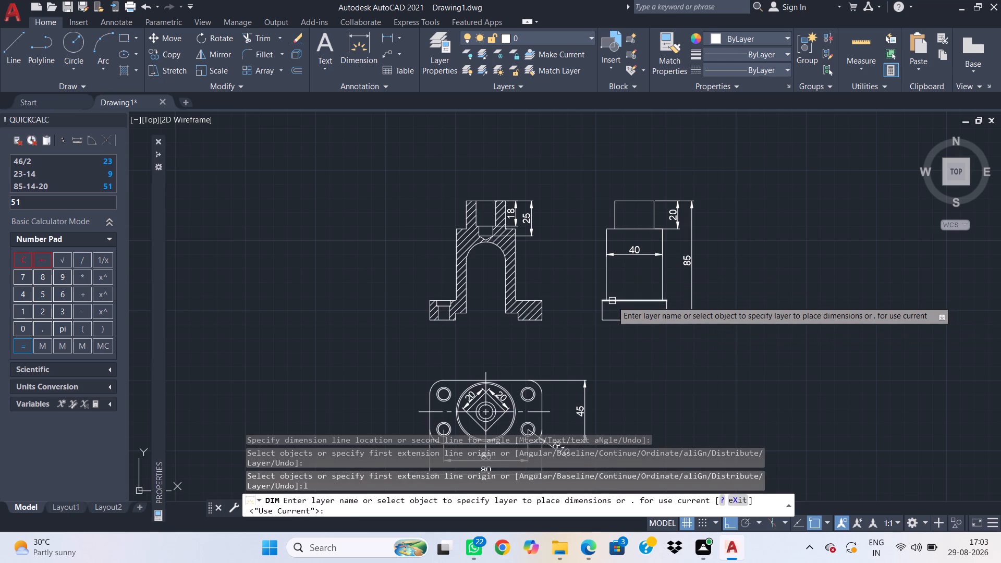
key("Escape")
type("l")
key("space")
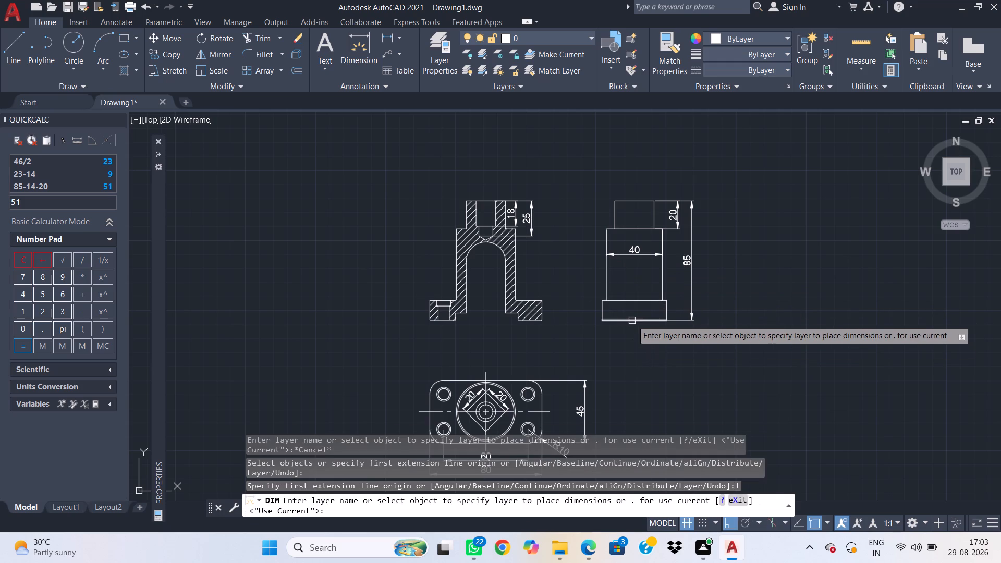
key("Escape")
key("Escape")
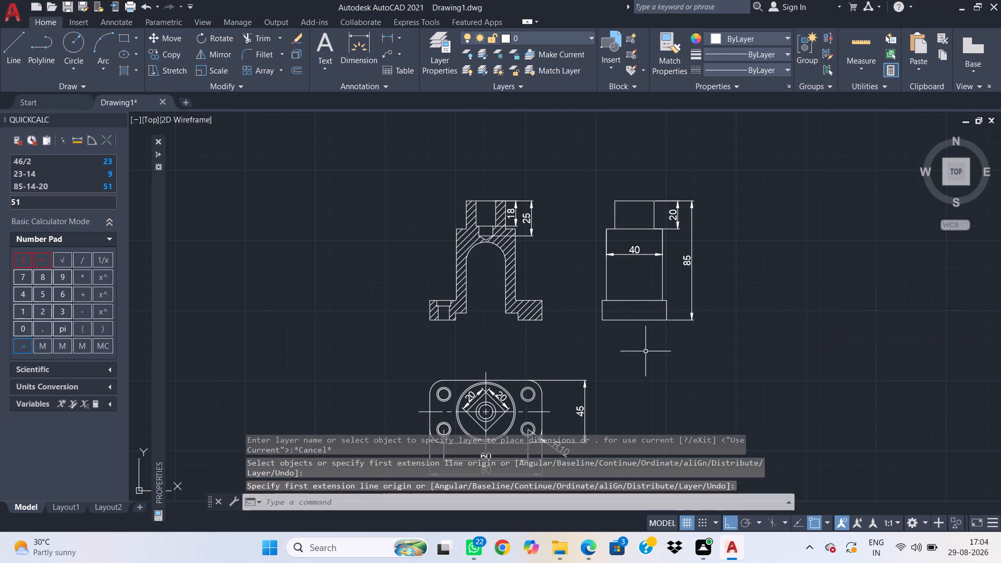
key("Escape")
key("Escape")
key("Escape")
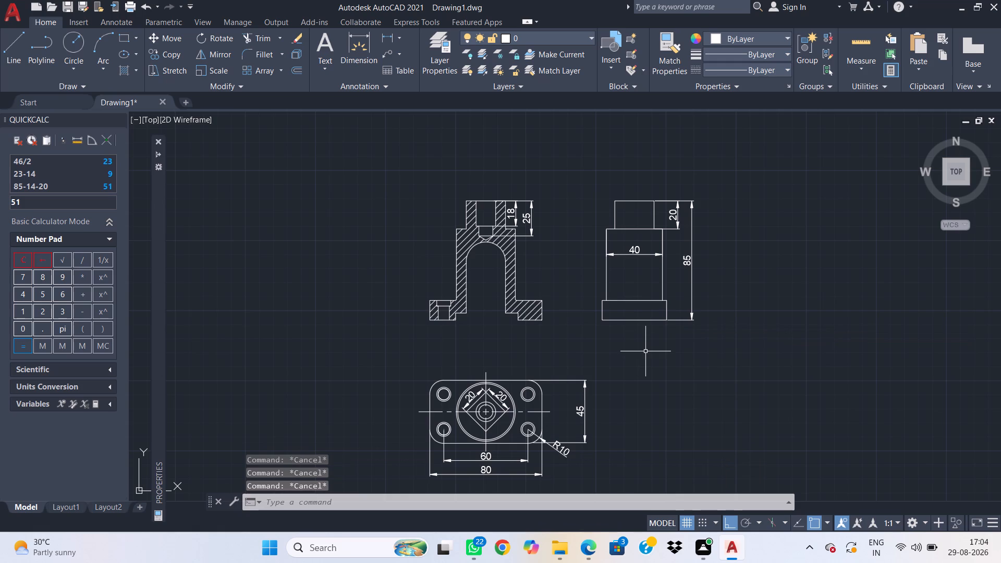
Draw a 14 mm vertical line across the full height of the side view's base block, left of its centre.
type("l")
key("space")
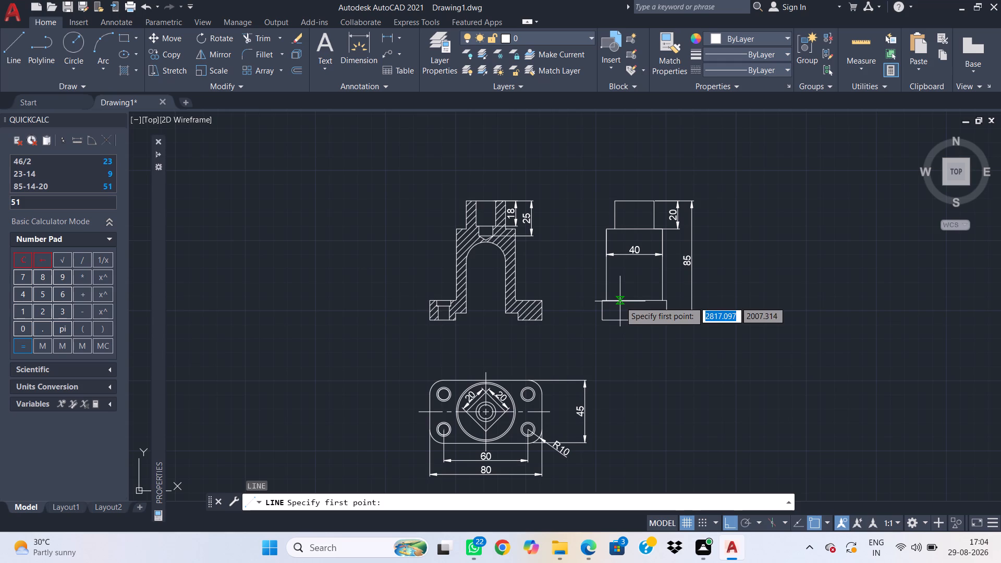
left_click(620, 301)
left_click(621, 317)
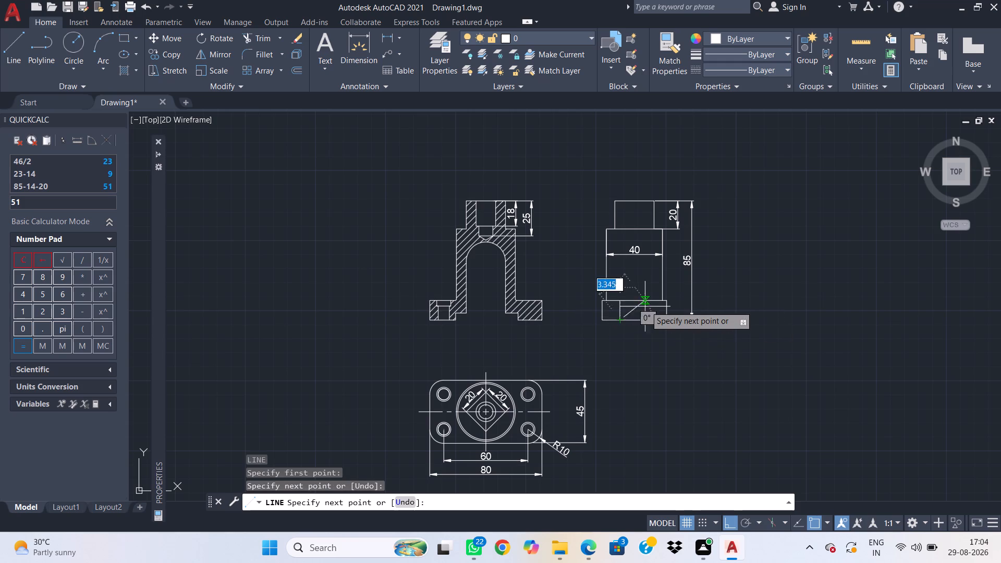
key("grave")
key("Escape")
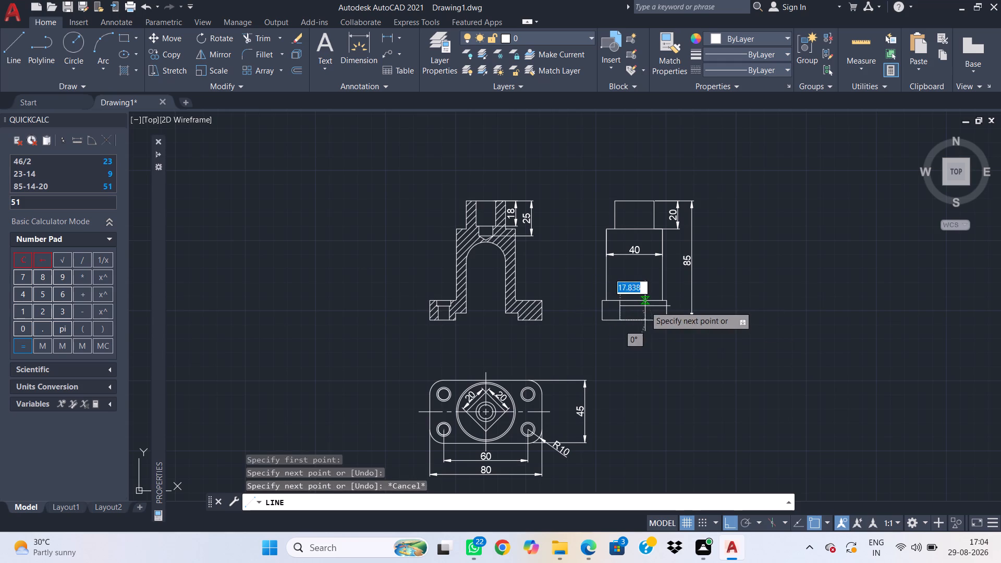
key("Escape")
key("Escape")
Mirror the base block's inner vertical line about the side view's vertical centreline, keeping the original line.
left_click_drag(631, 313, 624, 313)
left_click(613, 310)
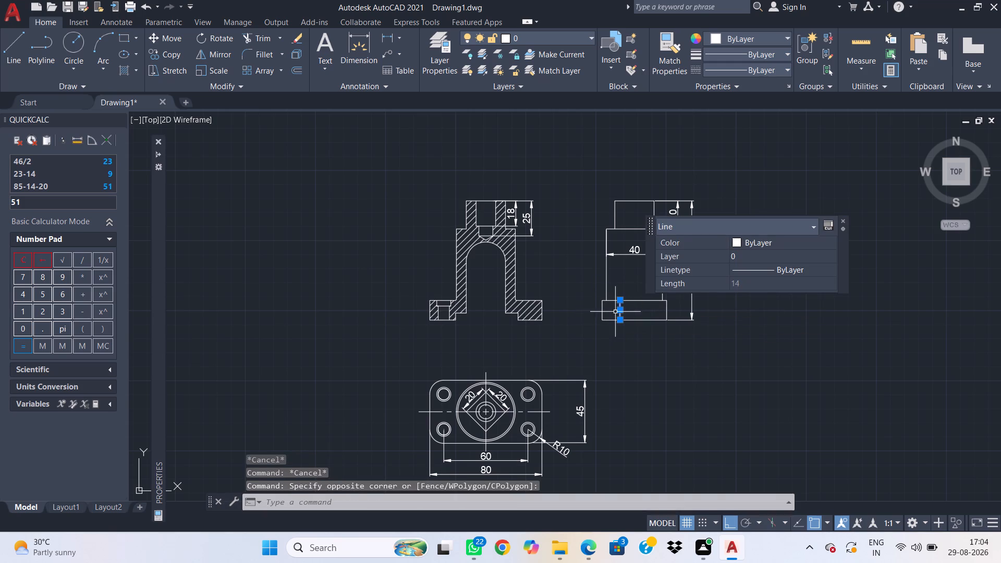
type("mi")
key("space")
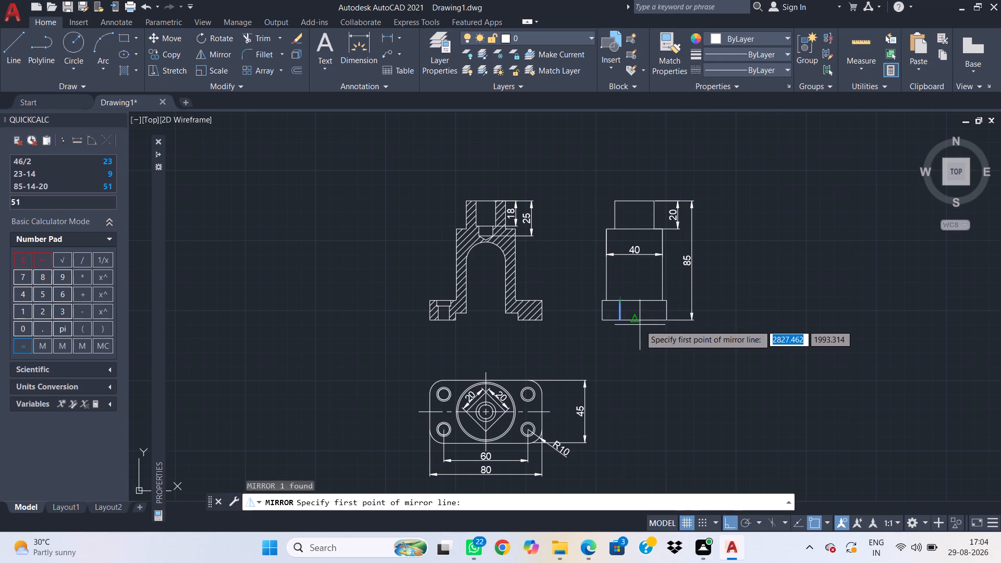
left_click(638, 321)
left_click(644, 282)
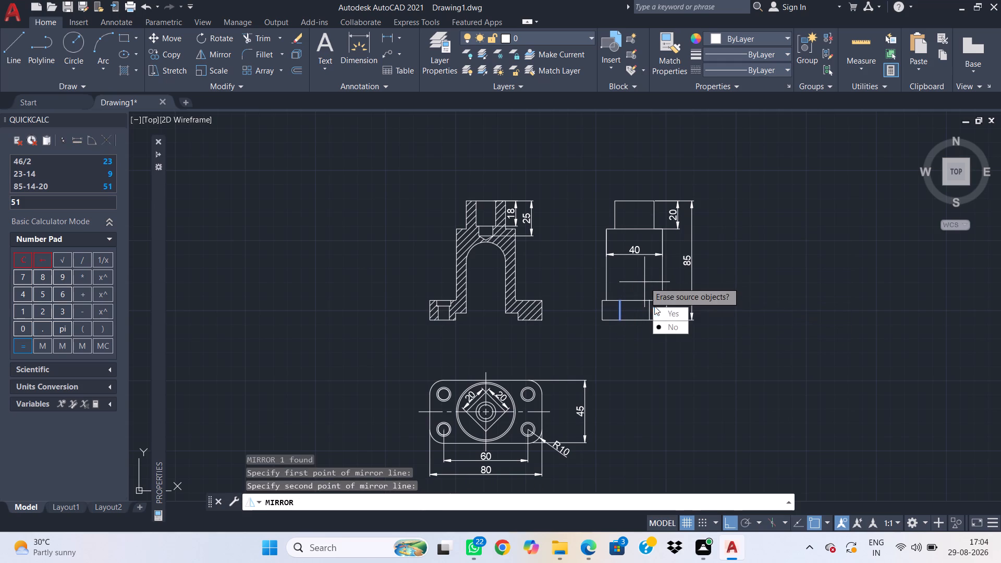
left_click_drag(667, 324, 644, 282)
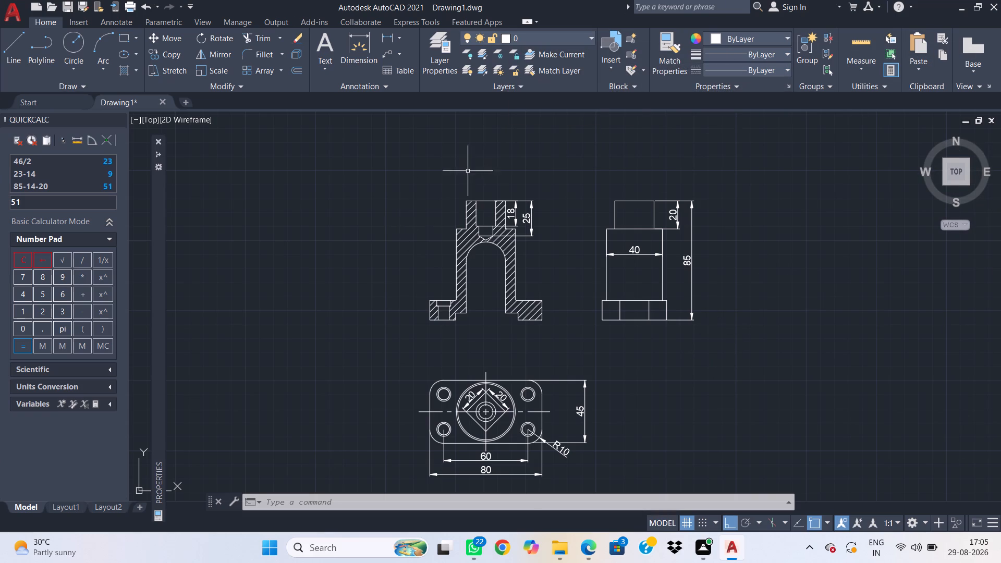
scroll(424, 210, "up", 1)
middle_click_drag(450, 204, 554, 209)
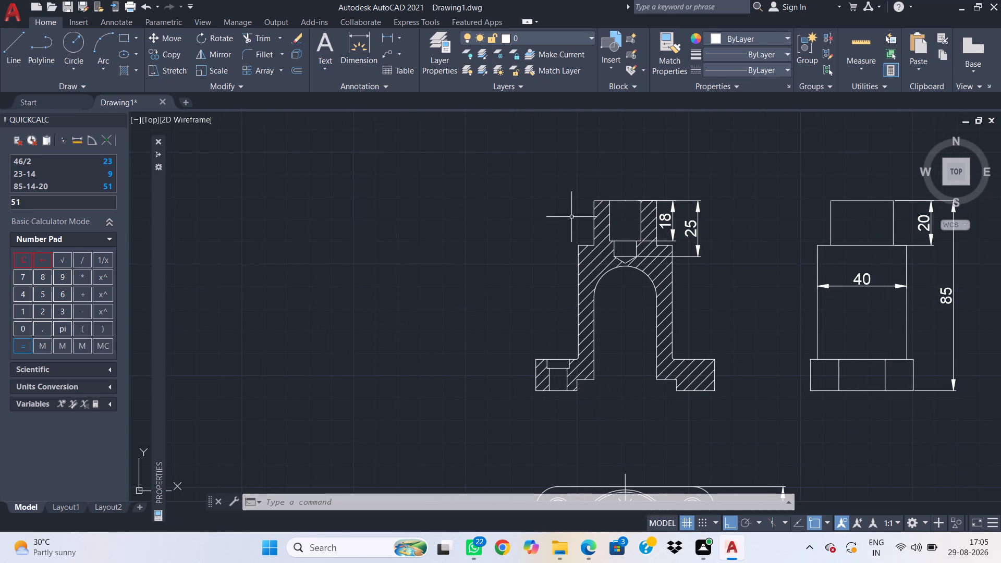
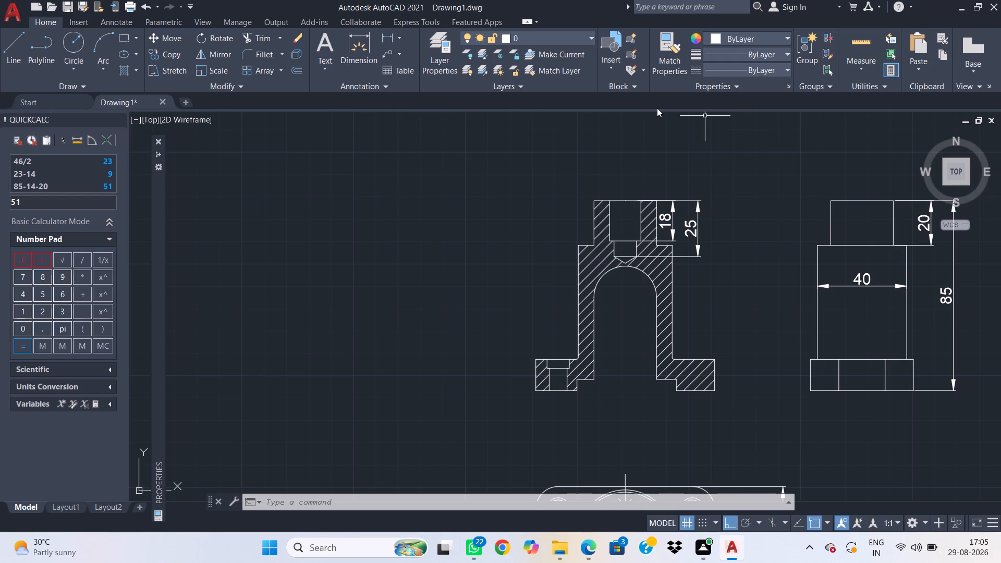
Dimension the widths of the section's top bore and the narrower bore beneath it, placing both above the section.
type("dim")
key("space")
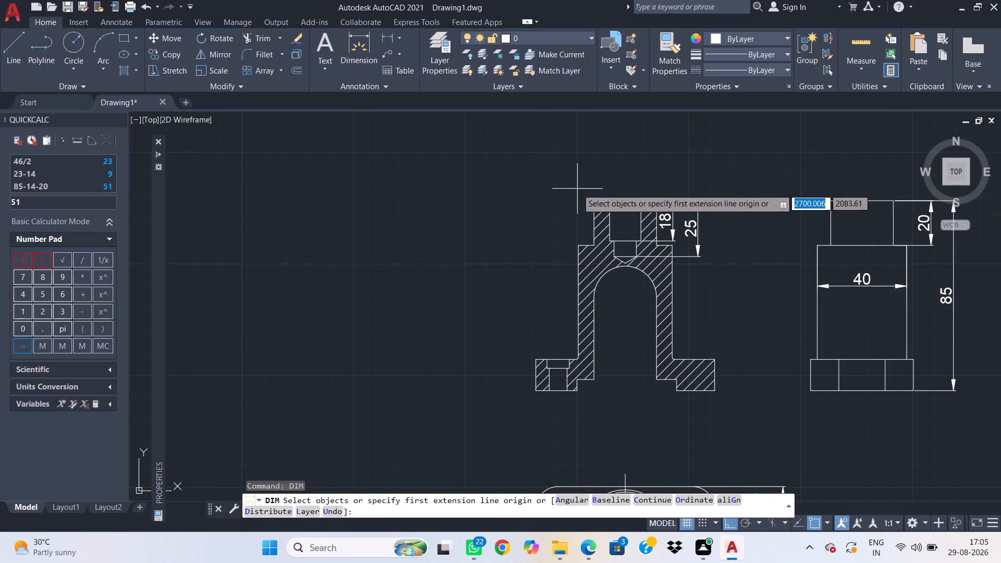
left_click(642, 202)
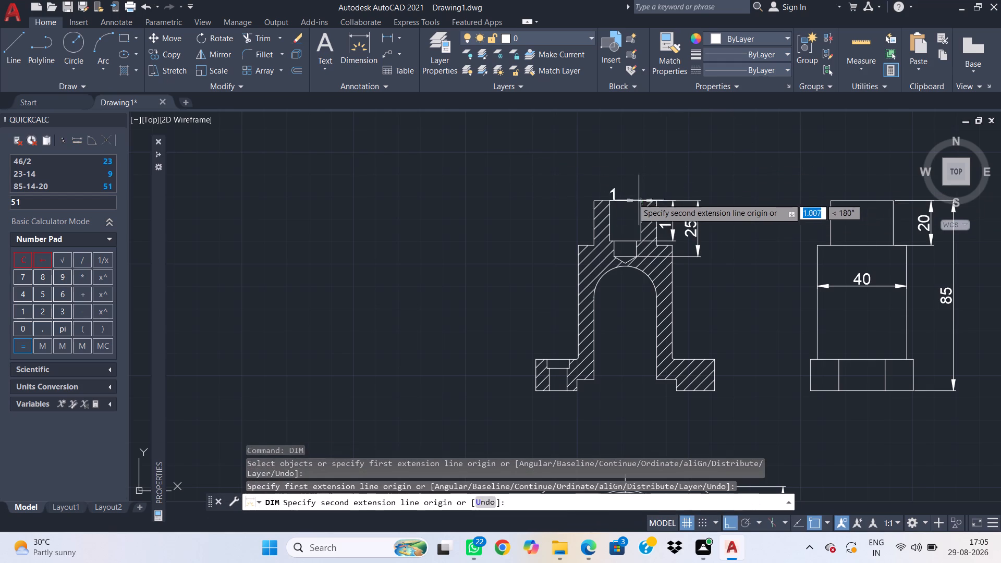
left_click(612, 200)
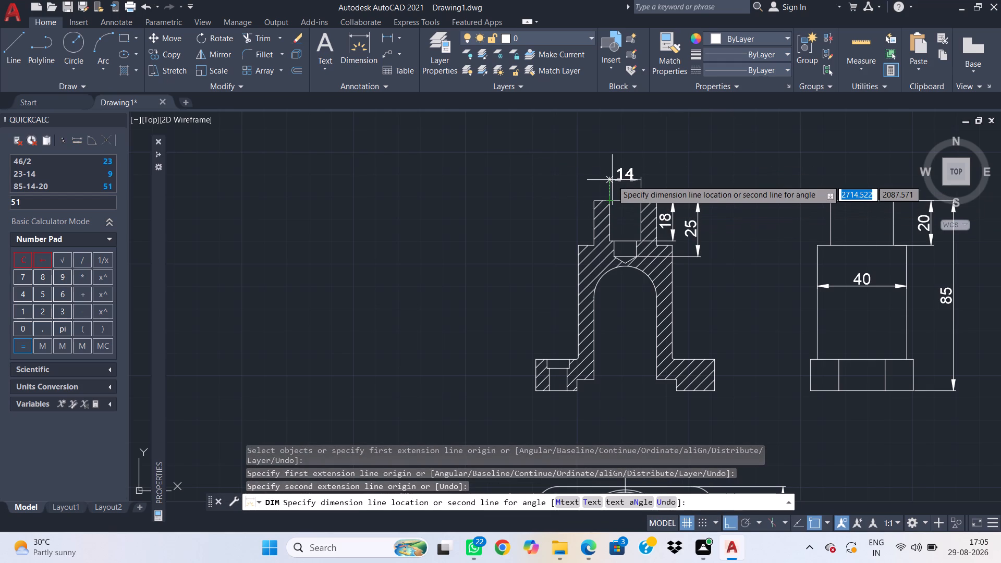
left_click(612, 180)
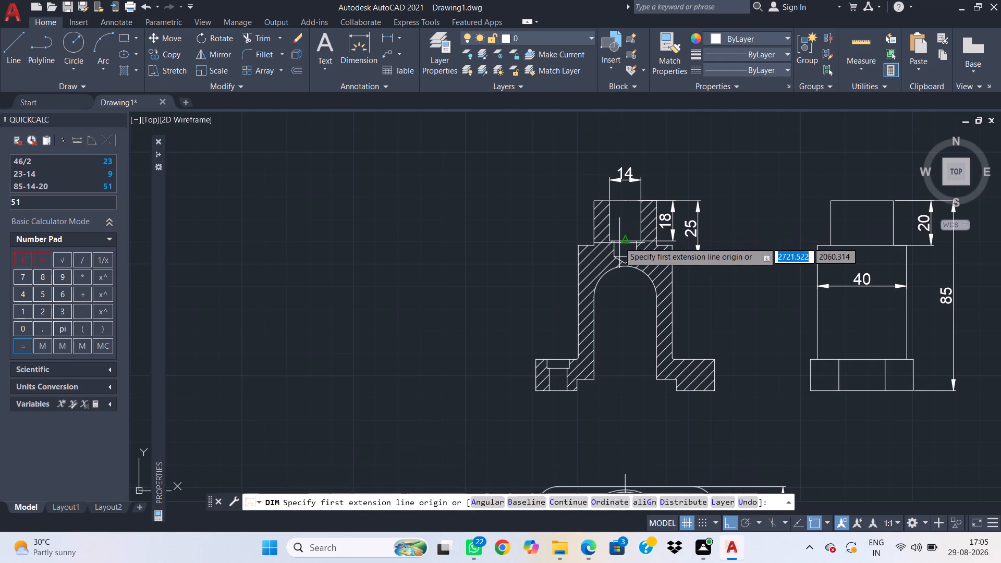
left_click(616, 240)
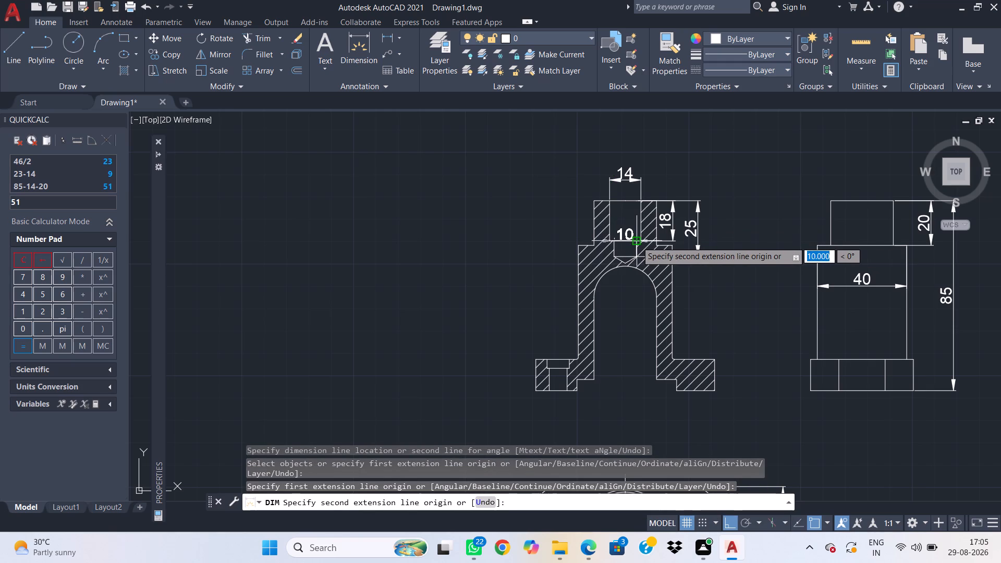
left_click(637, 241)
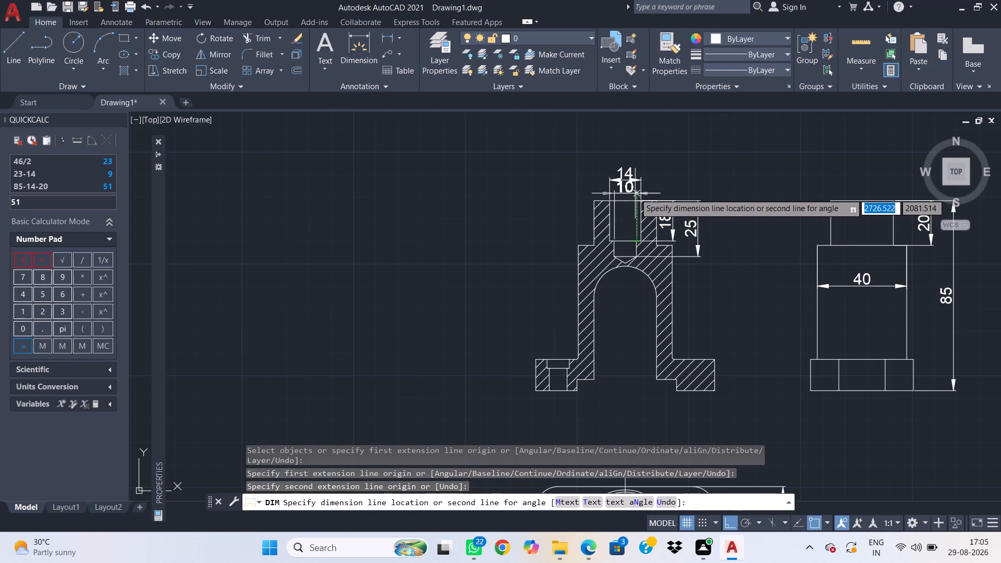
left_click(635, 193)
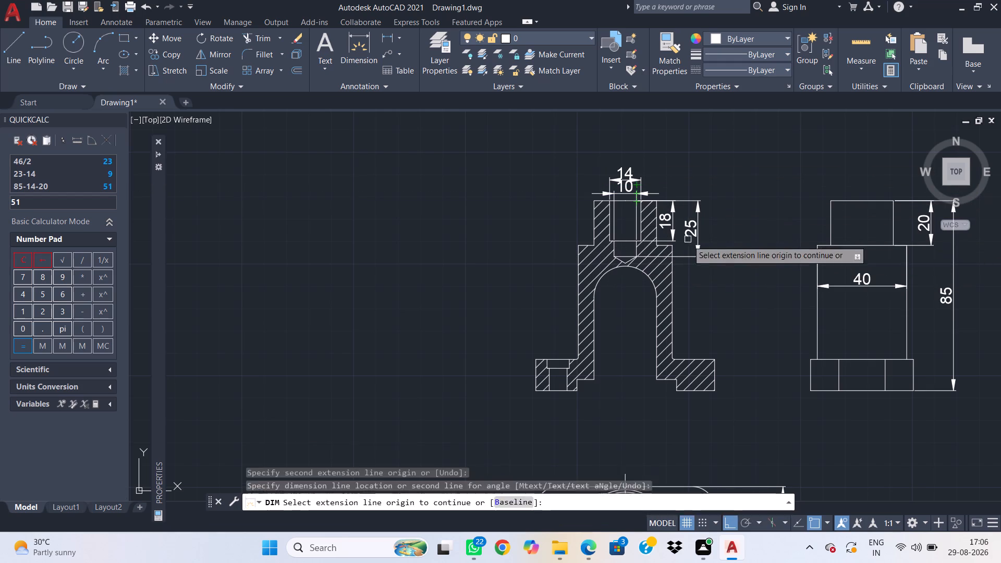
Dimension 40 mm straight down from the arch centre, placing the dimension beside the section's right flange.
left_click(627, 297)
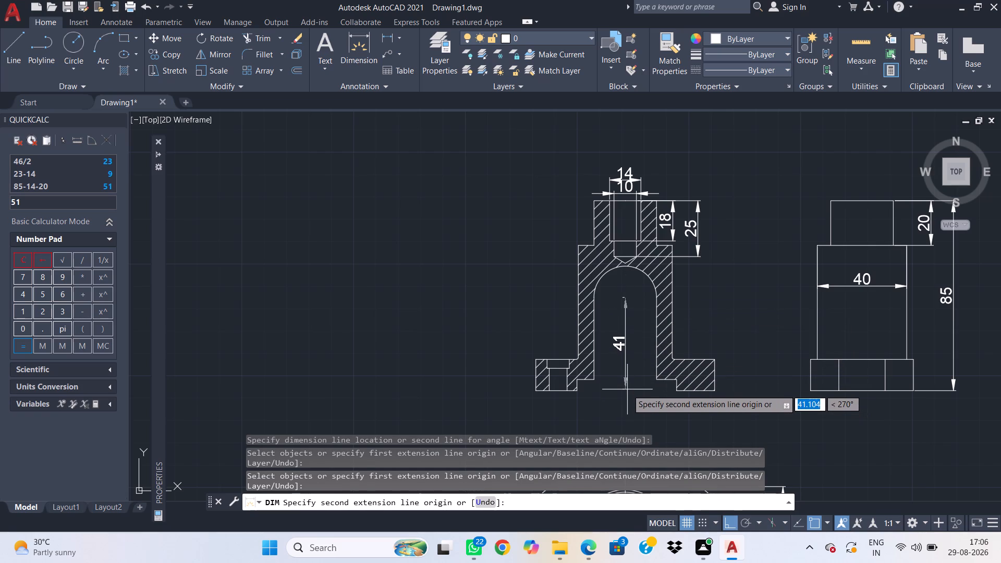
type("40")
key("Return")
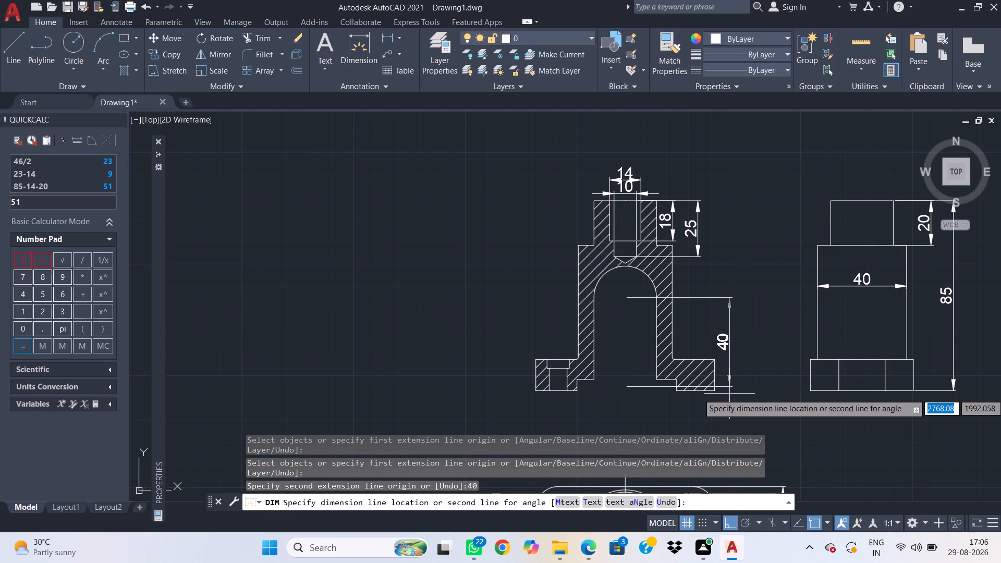
left_click(729, 394)
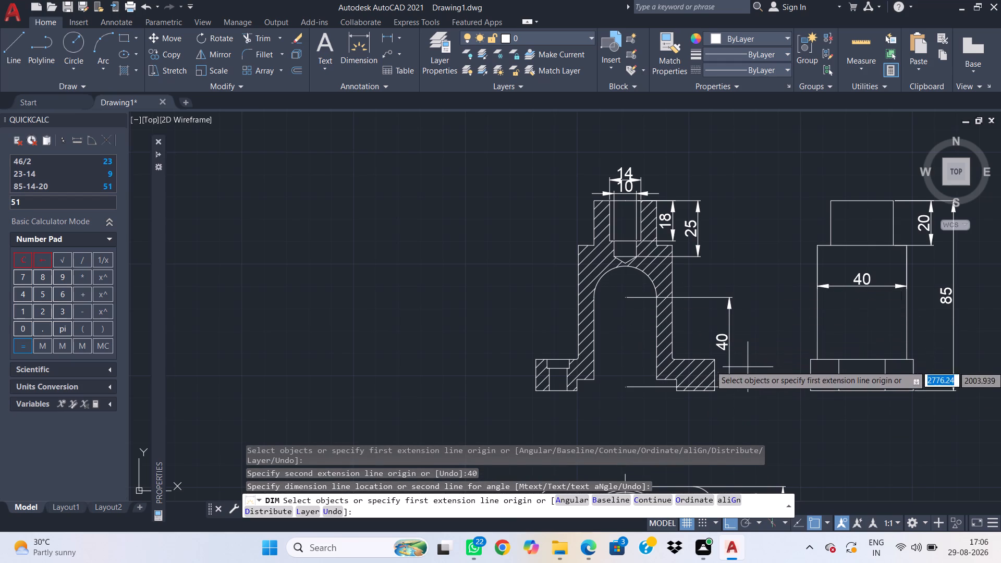
Dimension the right flange's height in line with the 40 mm dimension, choosing None for handling the overlap.
left_click(717, 359)
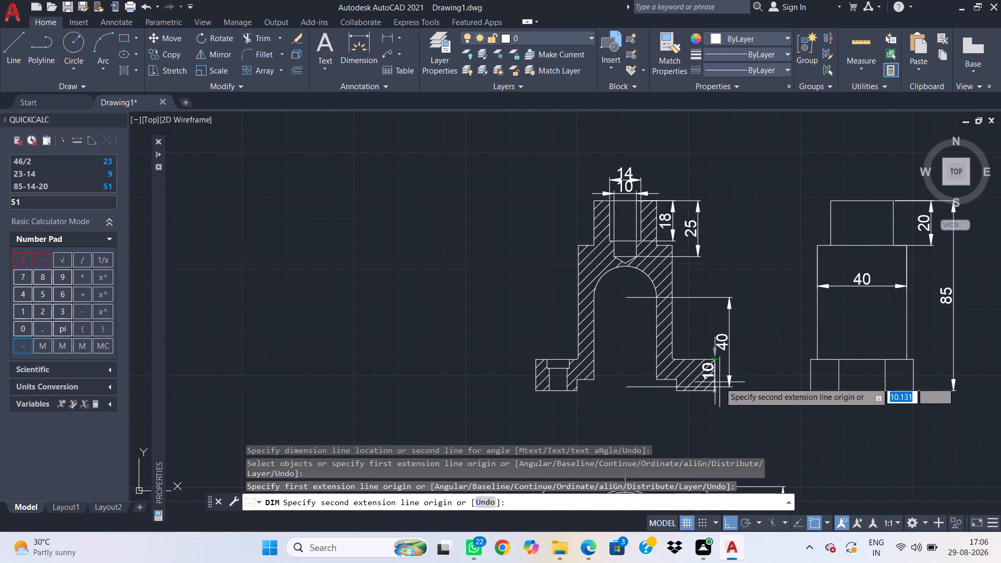
left_click(714, 391)
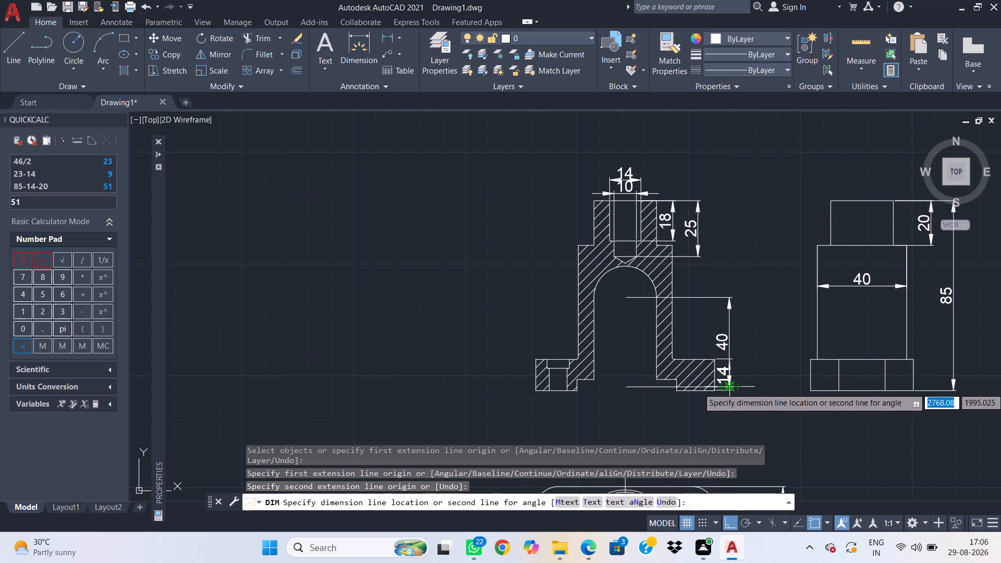
left_click(729, 389)
left_click_drag(746, 457, 730, 388)
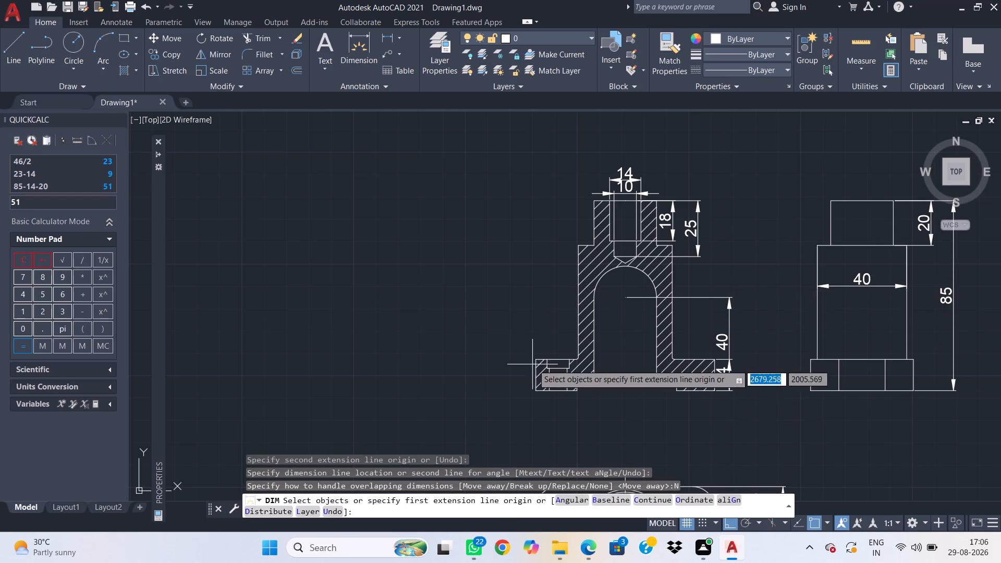
Dimension the left flange hole's counterbore width above the flange and its lower hole width below the flange.
left_click(547, 359)
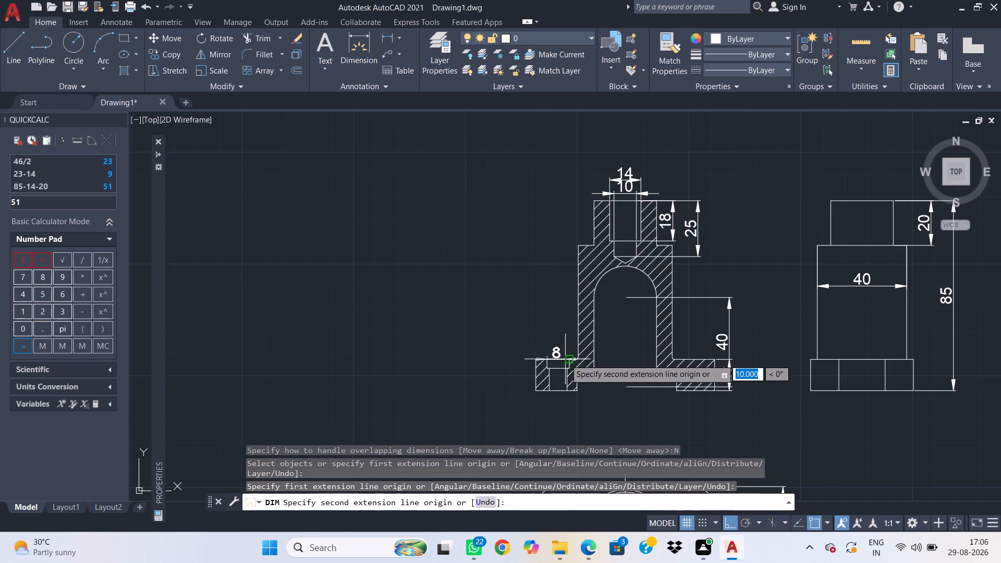
left_click(568, 360)
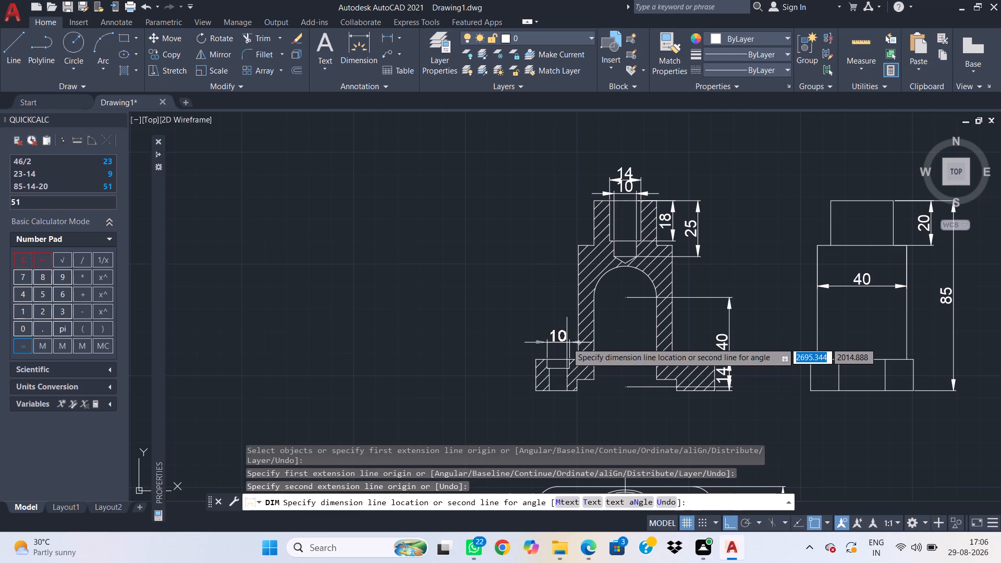
left_click(567, 342)
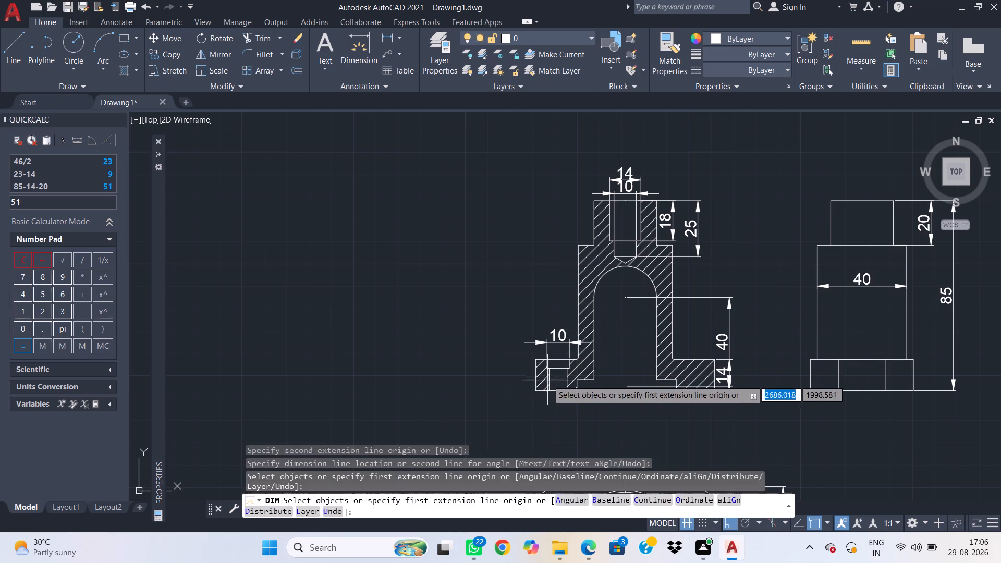
left_click(547, 390)
left_click(567, 390)
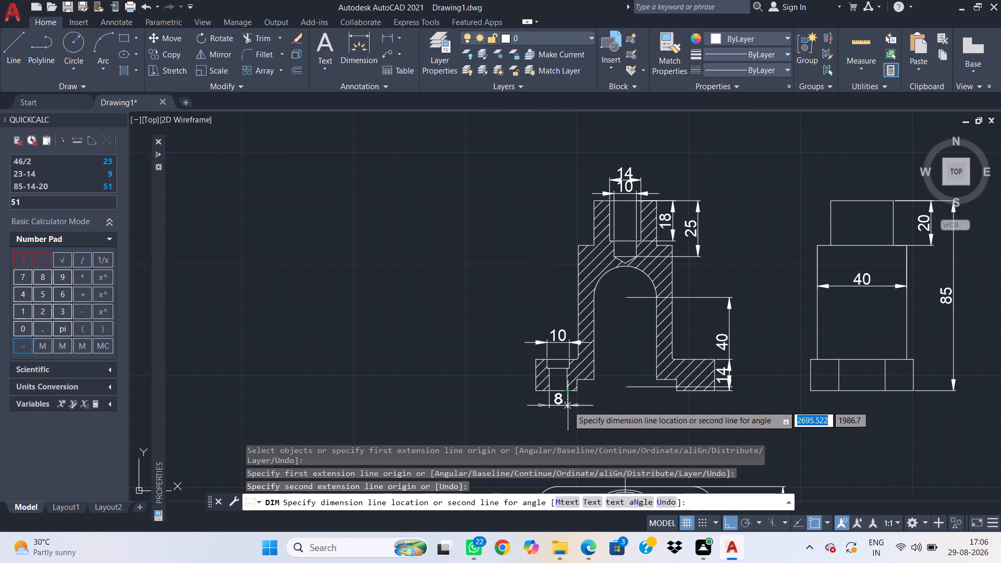
left_click(568, 406)
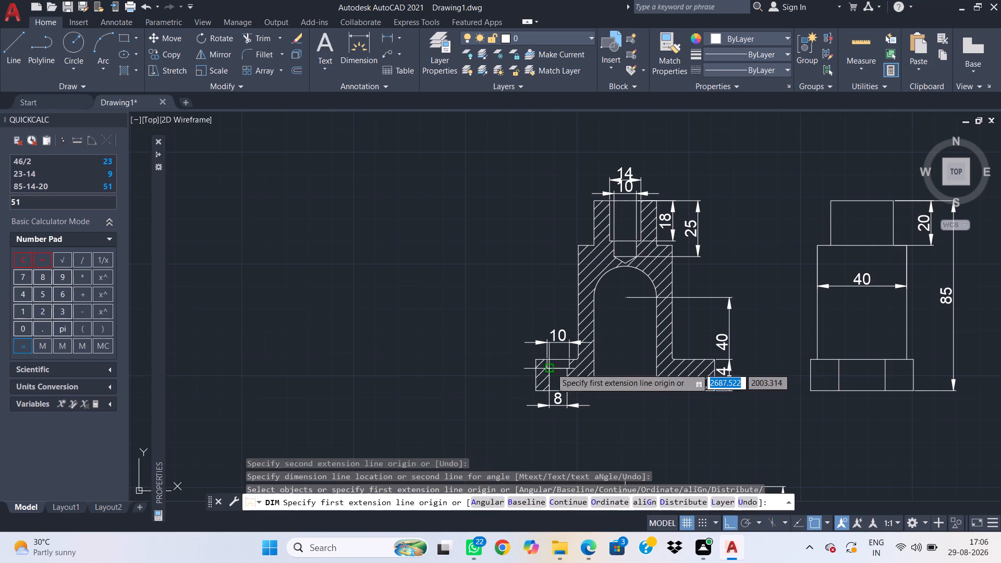
Dimension the depth of the left flange hole's counterbore, placing the dimension outside the flange's left edge.
left_click(548, 359)
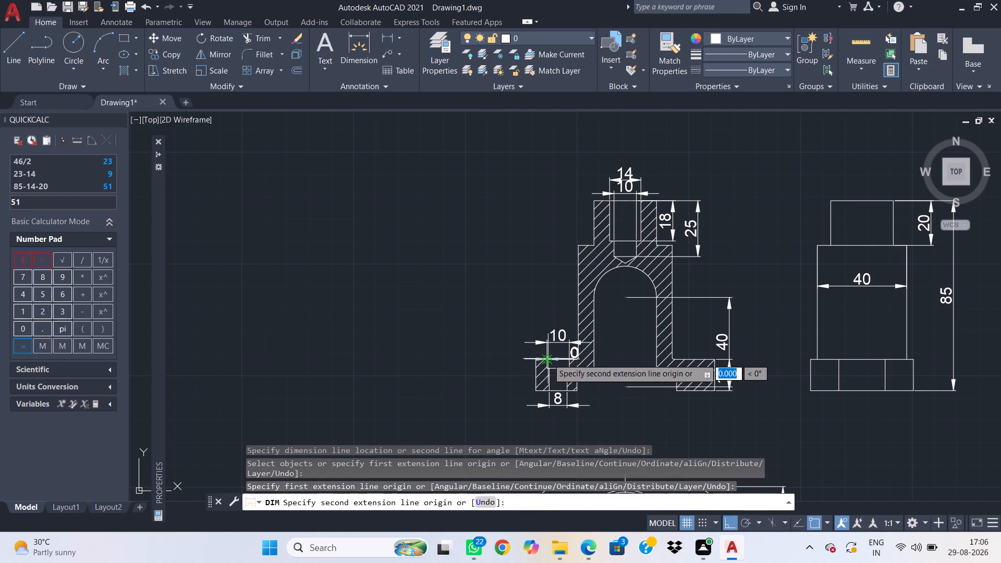
left_click(548, 366)
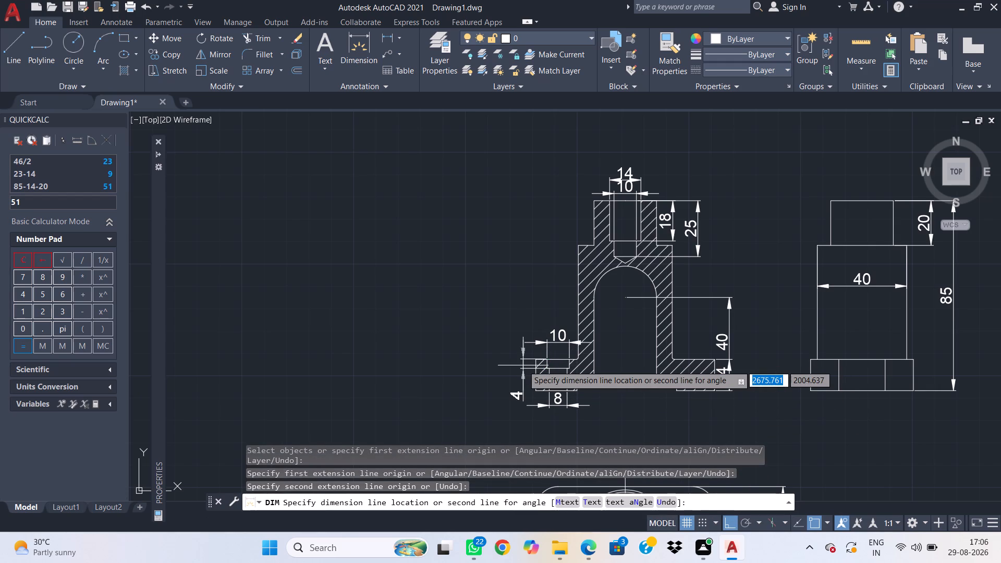
left_click(525, 366)
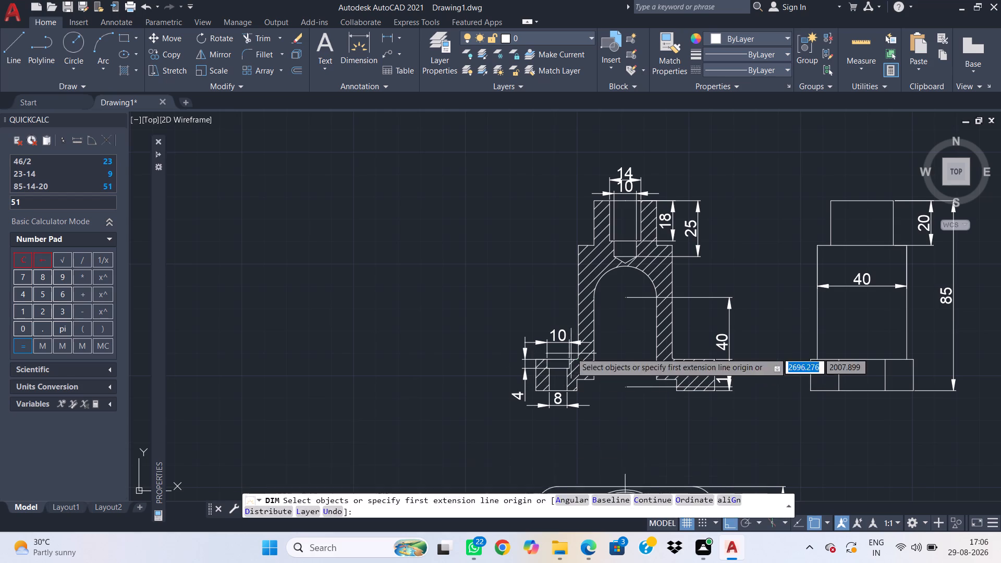
Dimension the widths of the arched opening and the wider recess at the section's bottom, placing each within its opening.
left_click(595, 297)
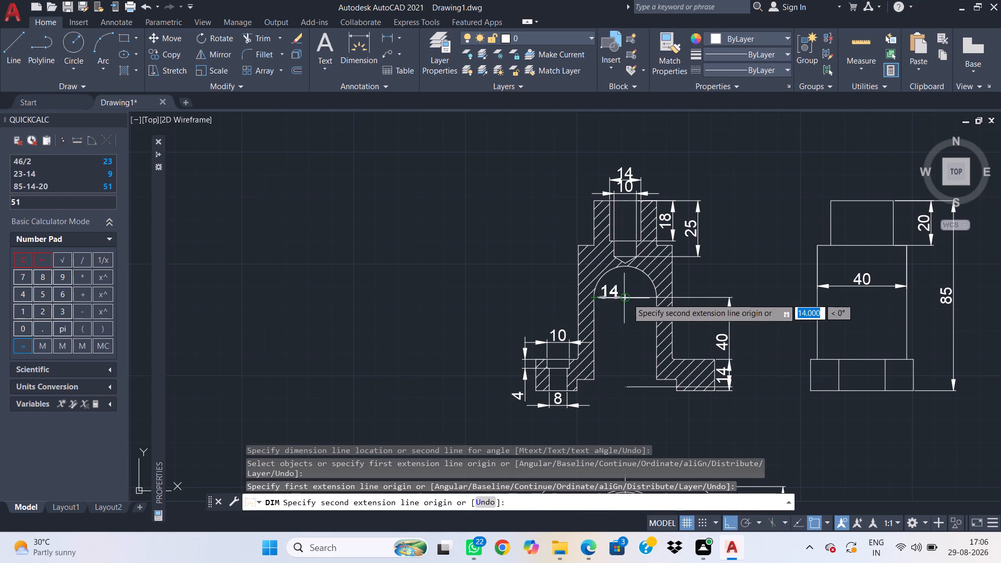
left_click(657, 297)
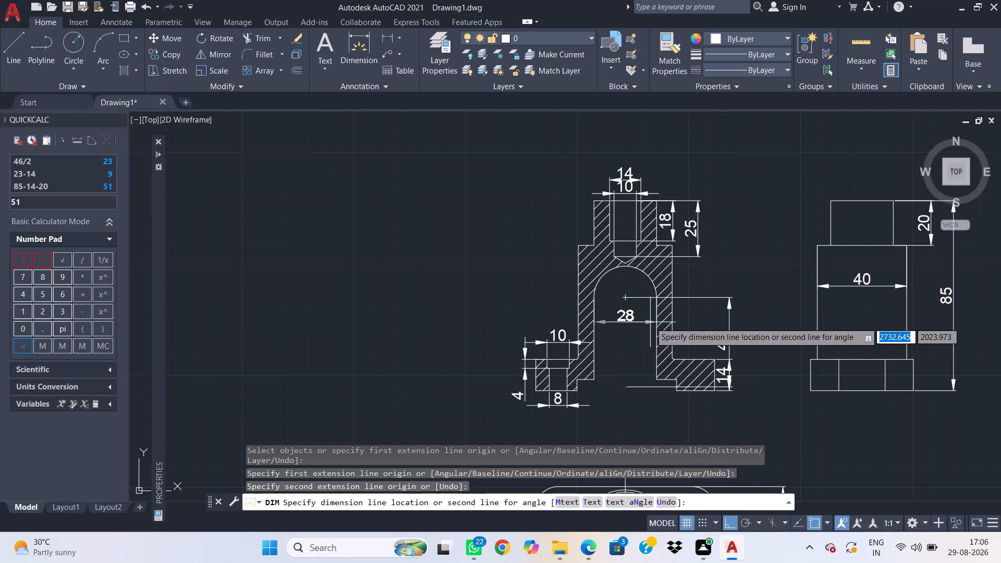
left_click(650, 322)
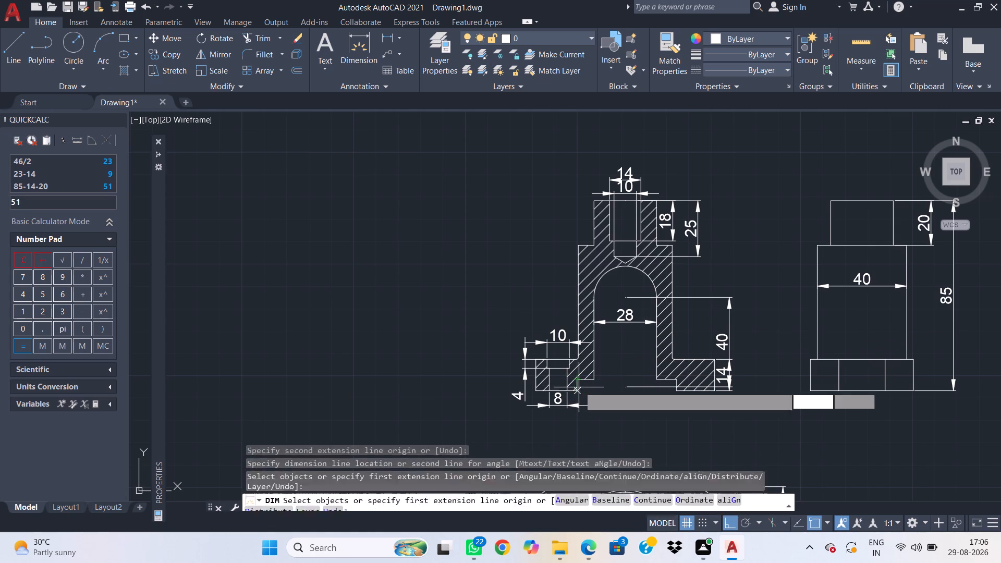
left_click(578, 389)
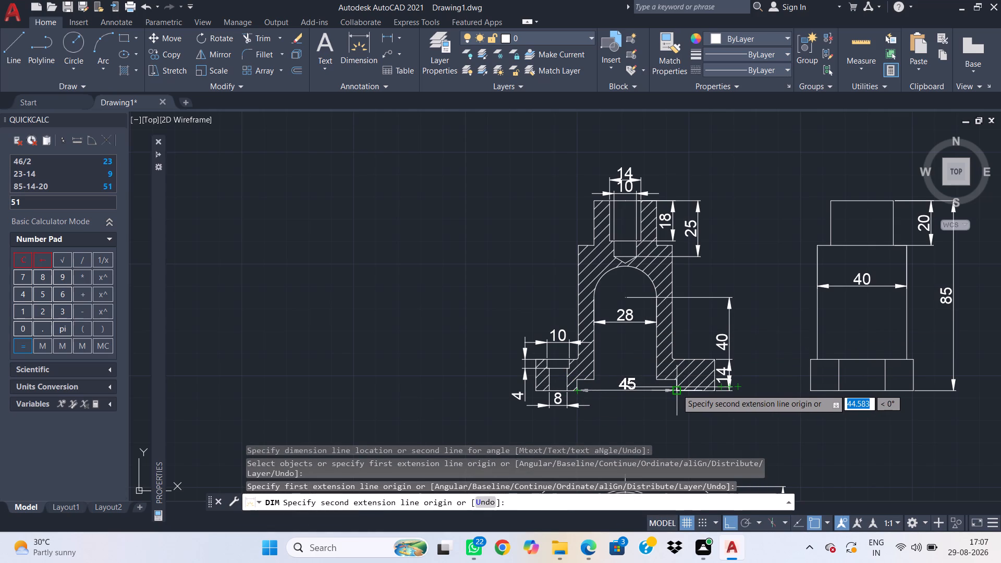
left_click(677, 389)
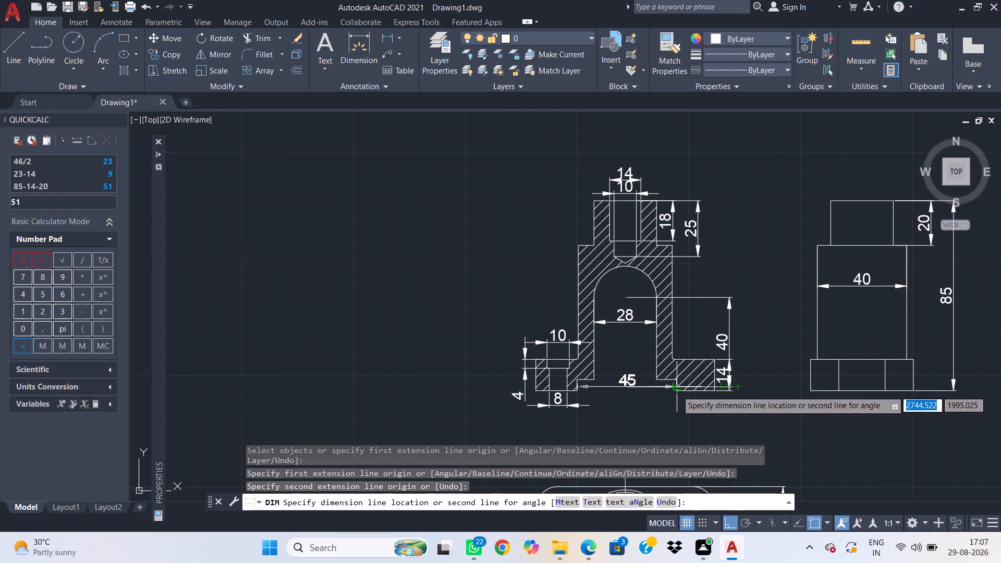
left_click(678, 391)
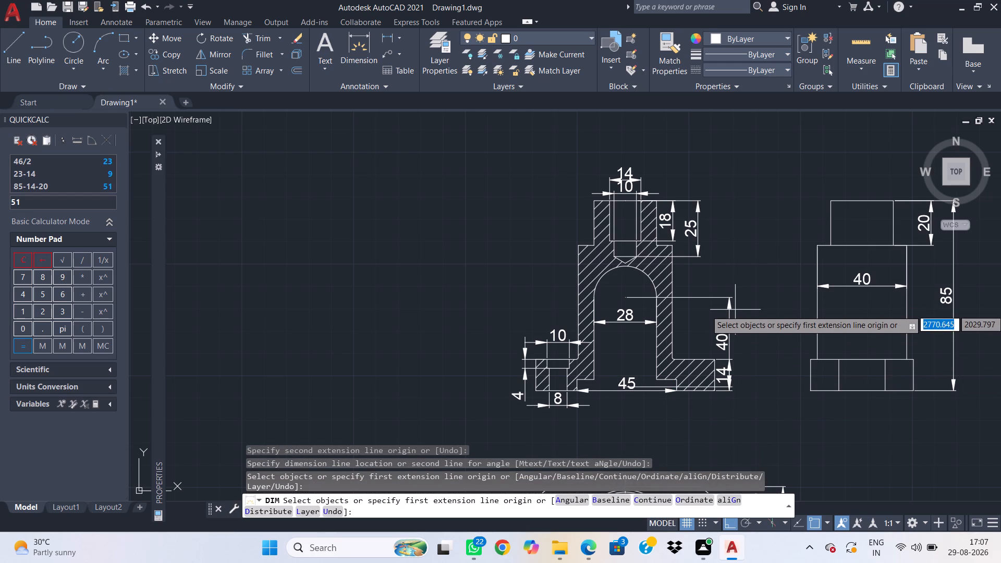
scroll(664, 365, "down", 1)
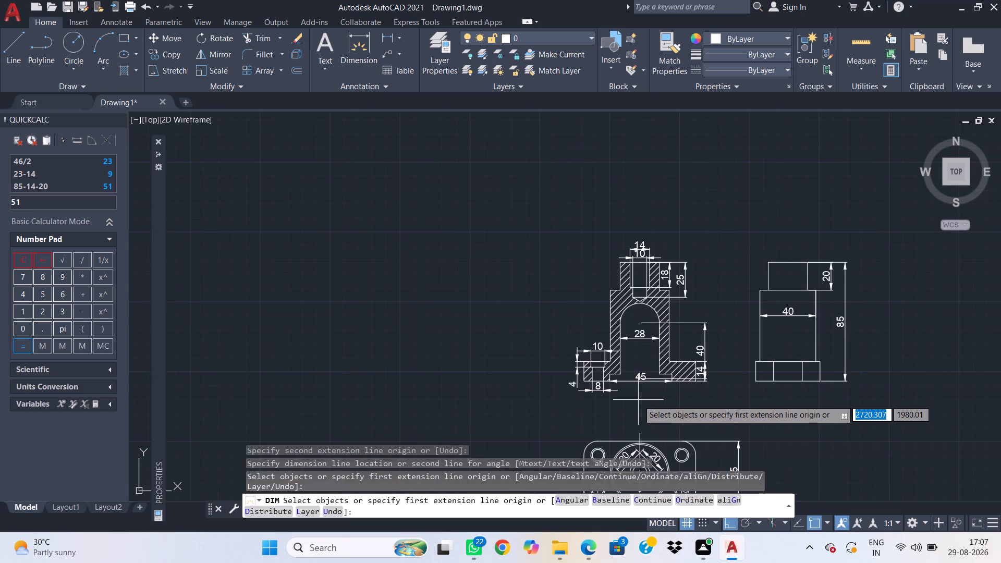
middle_click_drag(659, 431, 661, 290)
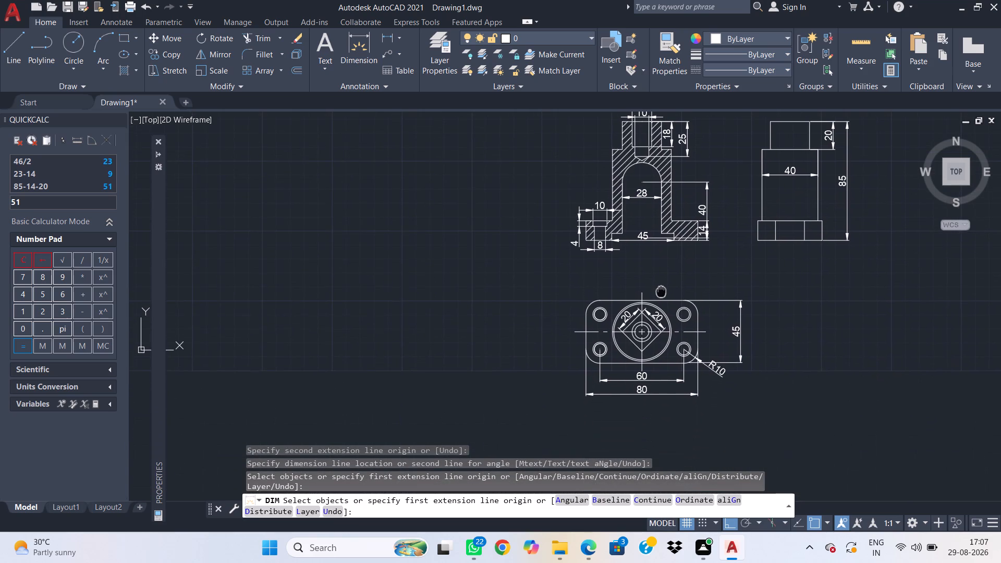
middle_click_drag(661, 290, 627, 340)
scroll(652, 303, "up", 1)
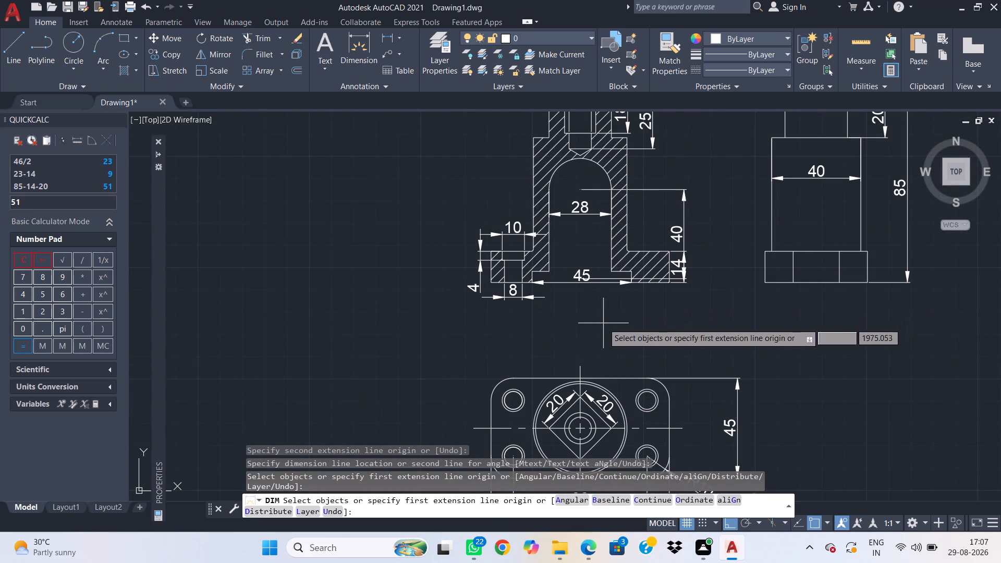
key("Escape")
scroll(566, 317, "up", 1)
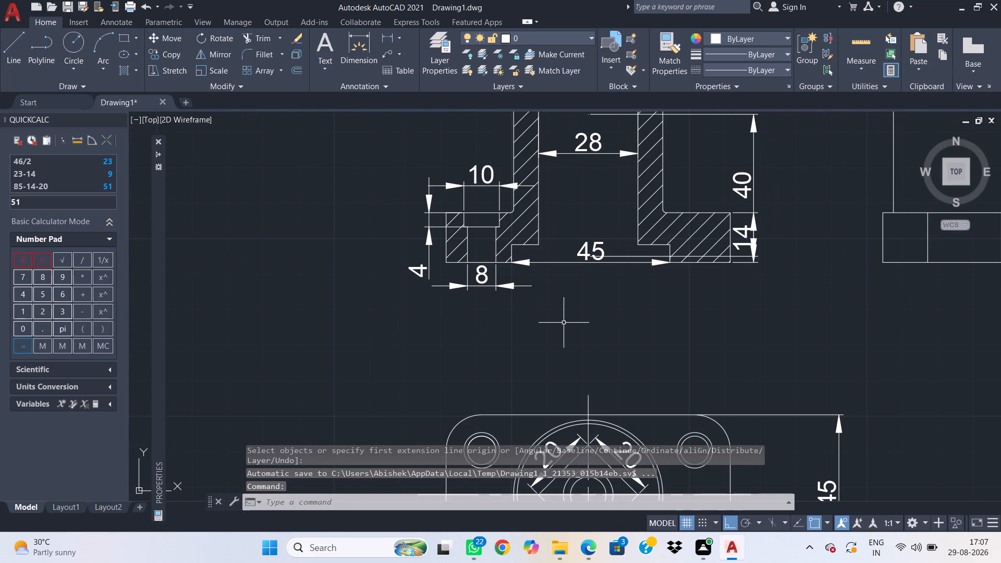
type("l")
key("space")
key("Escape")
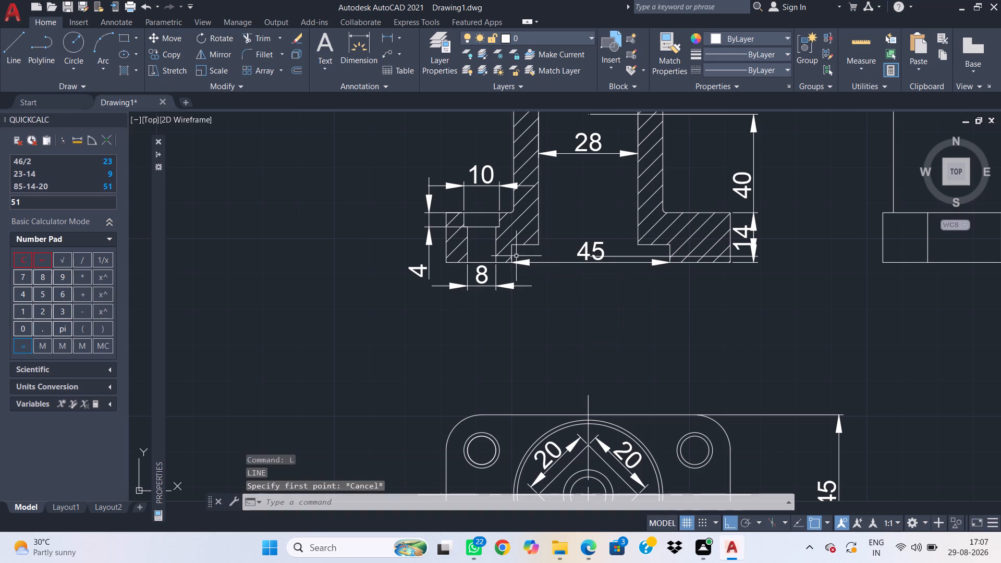
Move the left vertical edge of the section's bottom recess 1 mm outward, toward the left flange hole.
left_click(508, 253)
key("Escape")
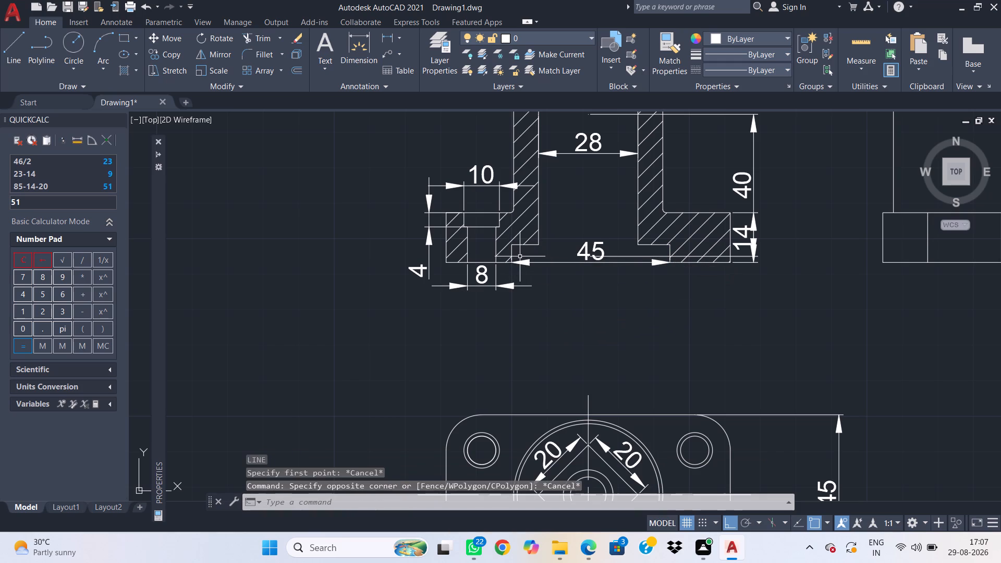
left_click(520, 255)
left_click(510, 252)
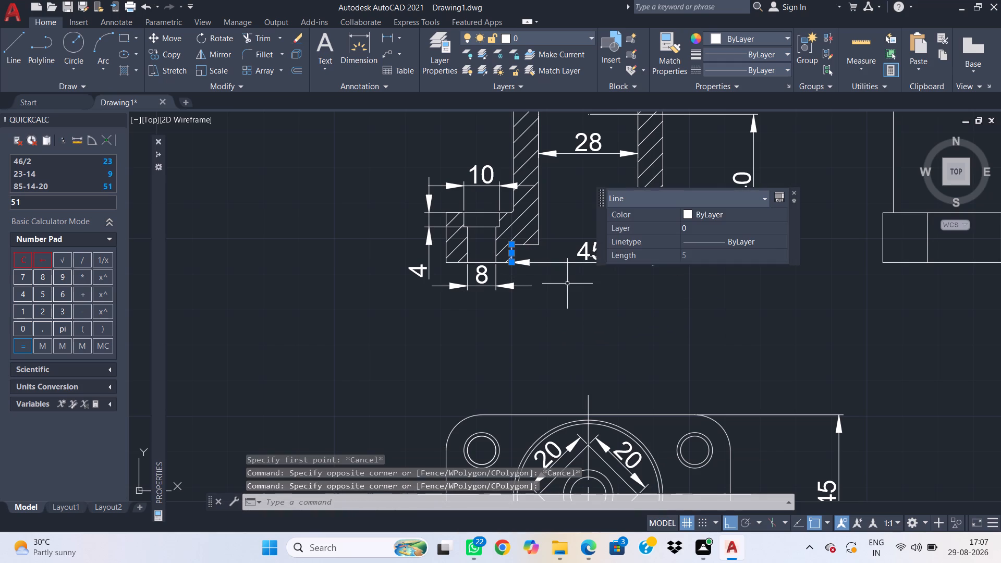
type("m")
key("space")
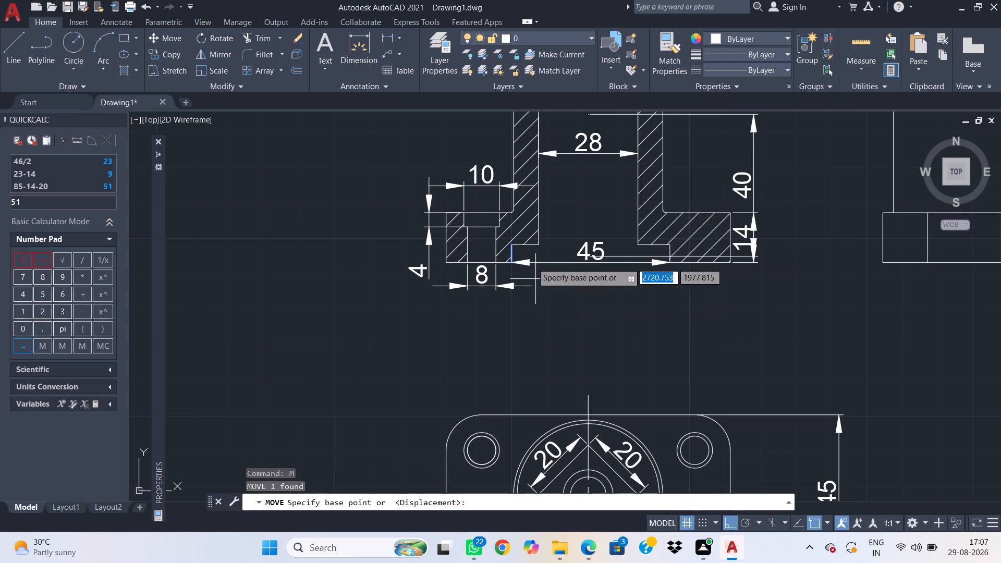
left_click(514, 262)
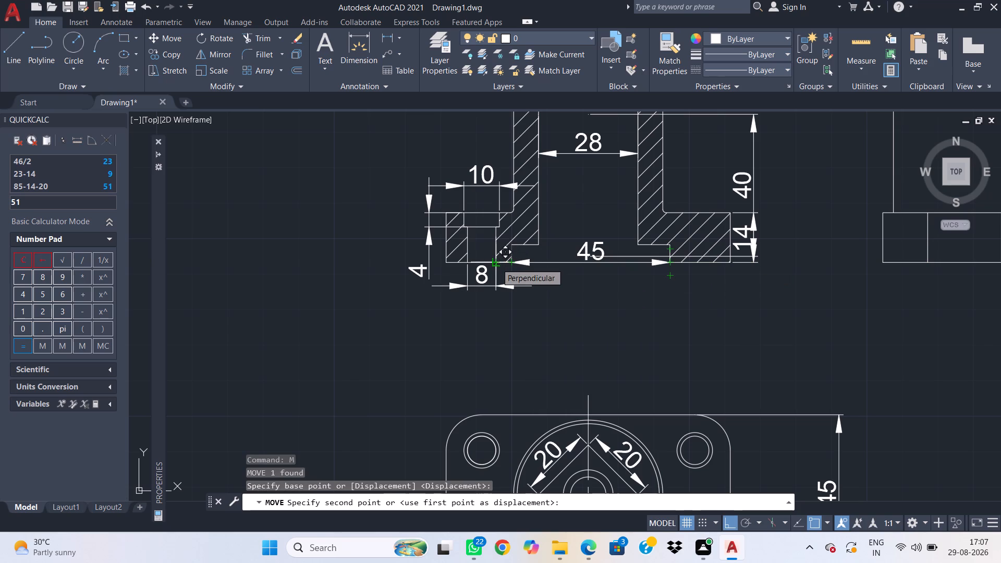
key("1")
key("Return")
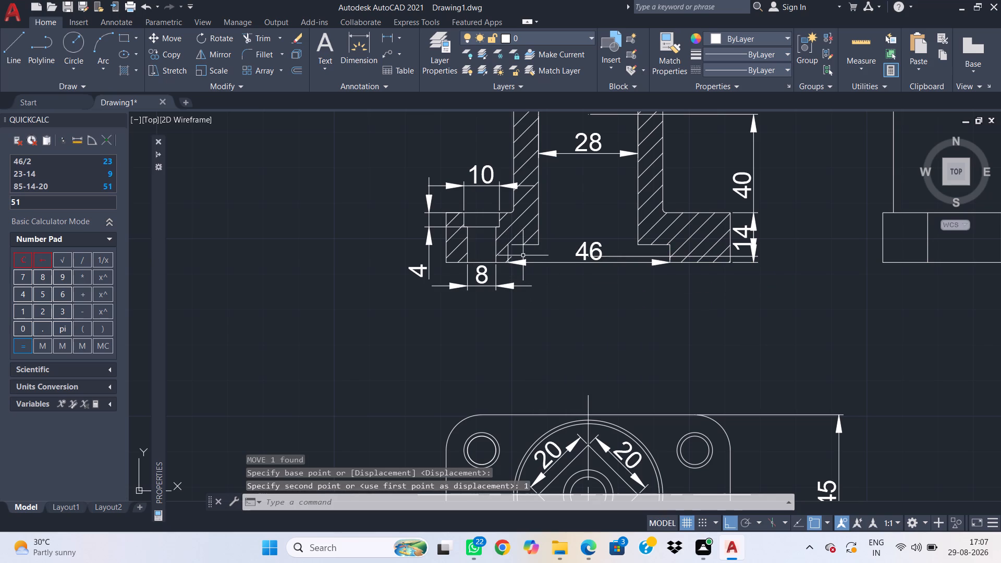
Extend the recess's upper horizontal line to meet the moved left vertical edge.
type("ex")
key("space")
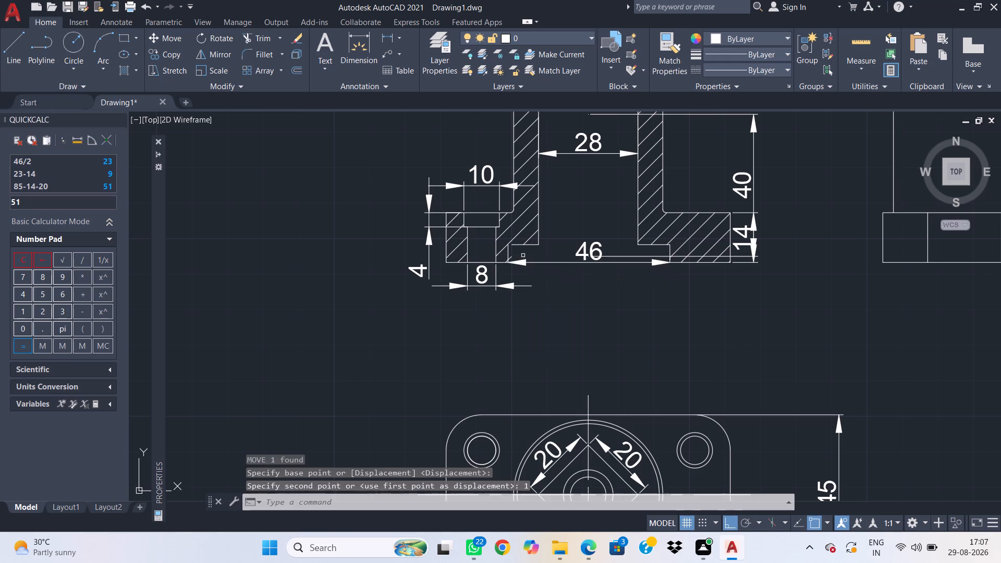
left_click(517, 246)
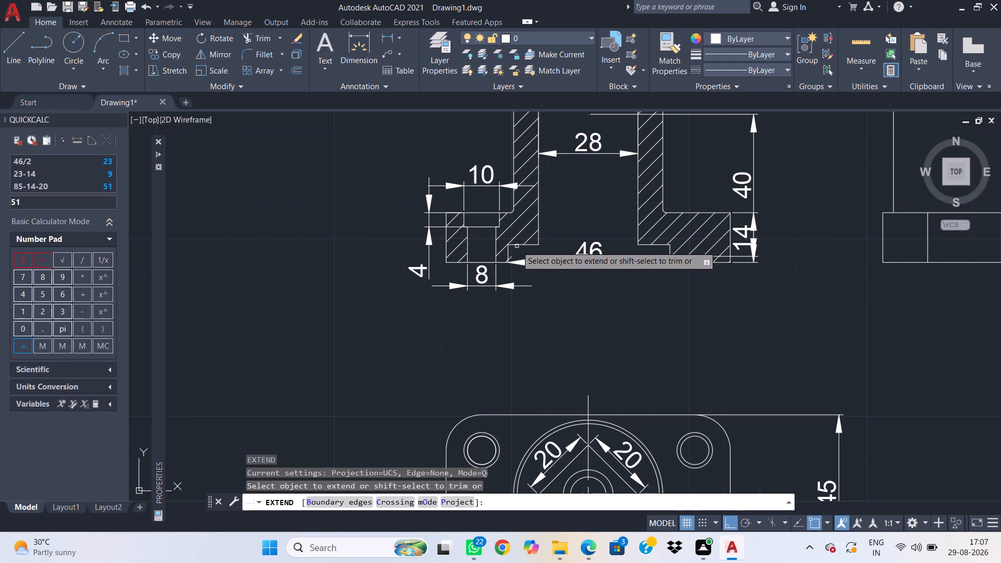
key("Escape")
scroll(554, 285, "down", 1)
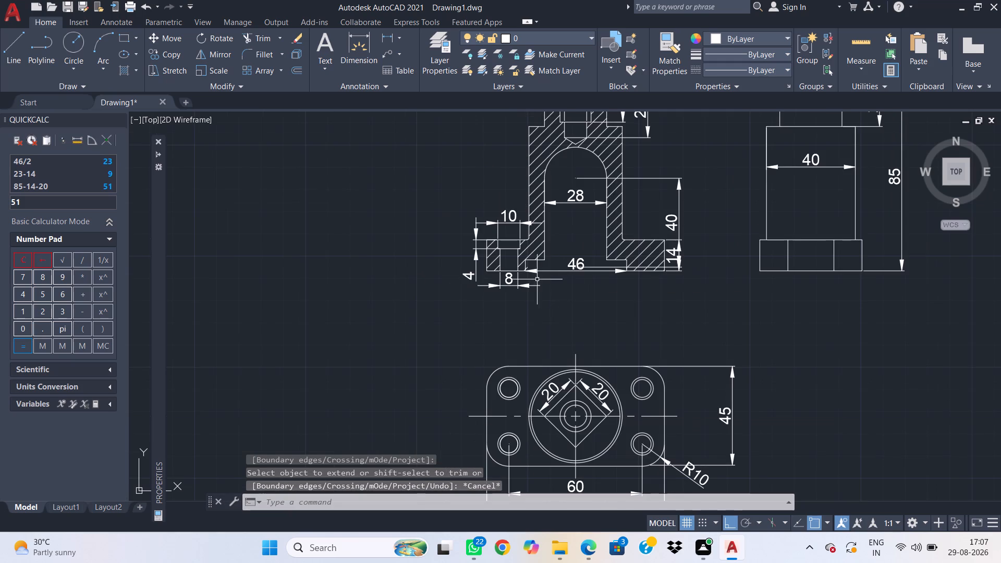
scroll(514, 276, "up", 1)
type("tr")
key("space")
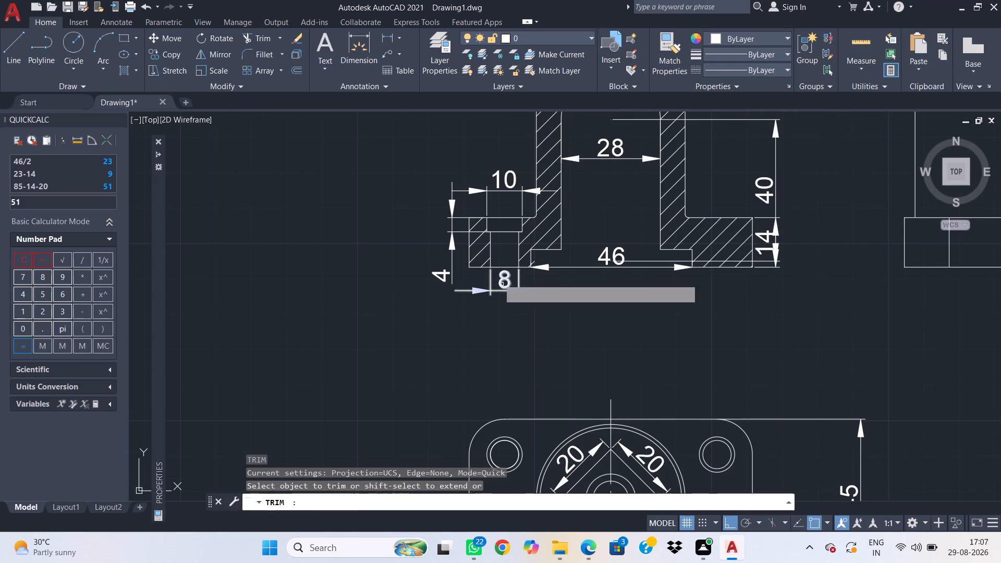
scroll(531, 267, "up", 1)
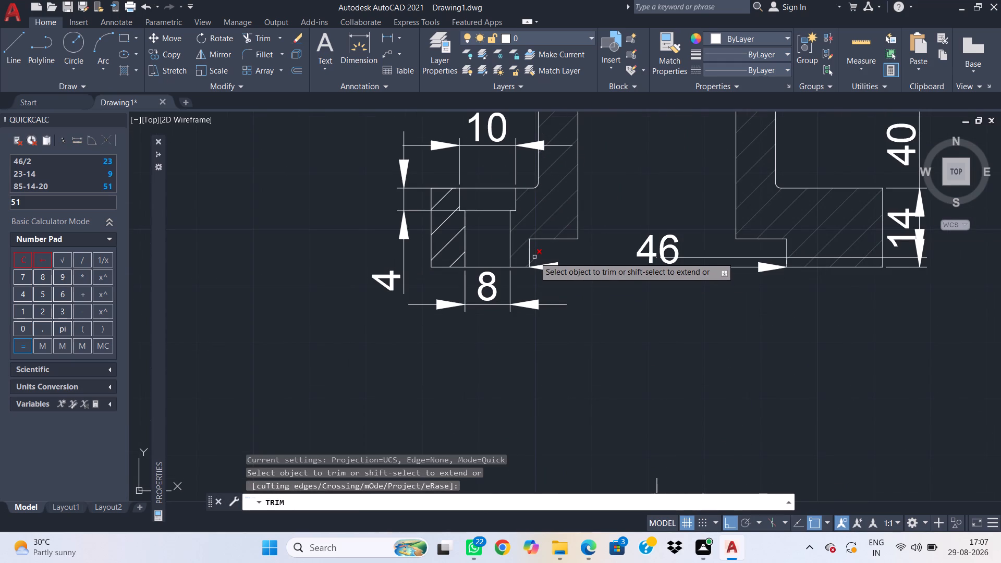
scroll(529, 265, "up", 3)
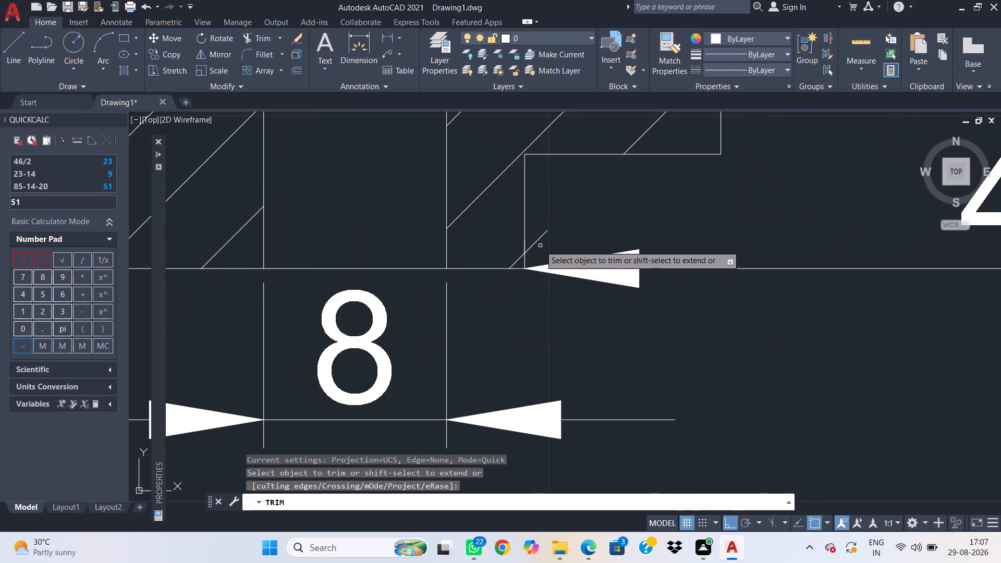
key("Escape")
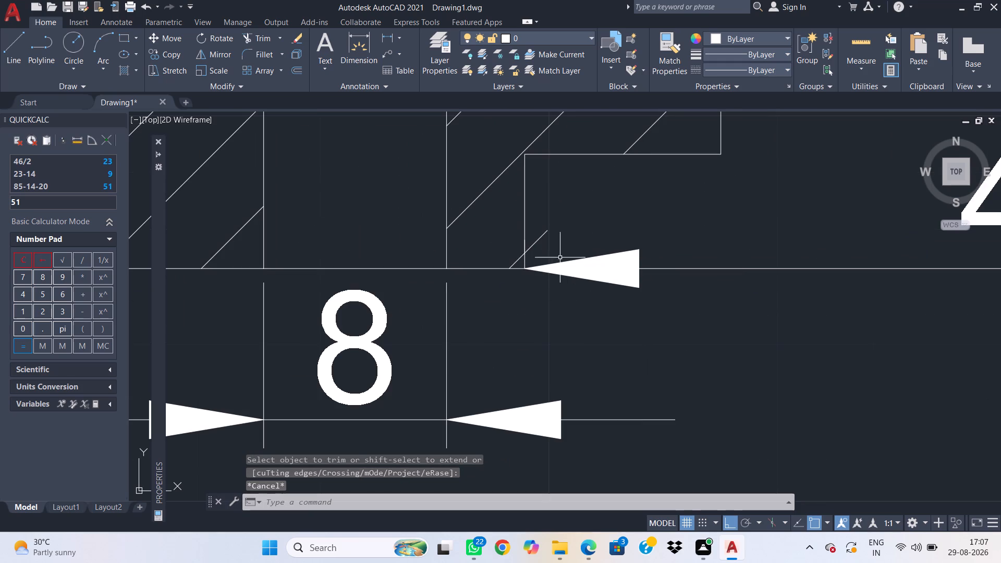
Stretch the hatch boundary's two corner vertices beside the recess onto the ends of the moved left edge.
left_click_drag(553, 258, 549, 250)
left_click(537, 230)
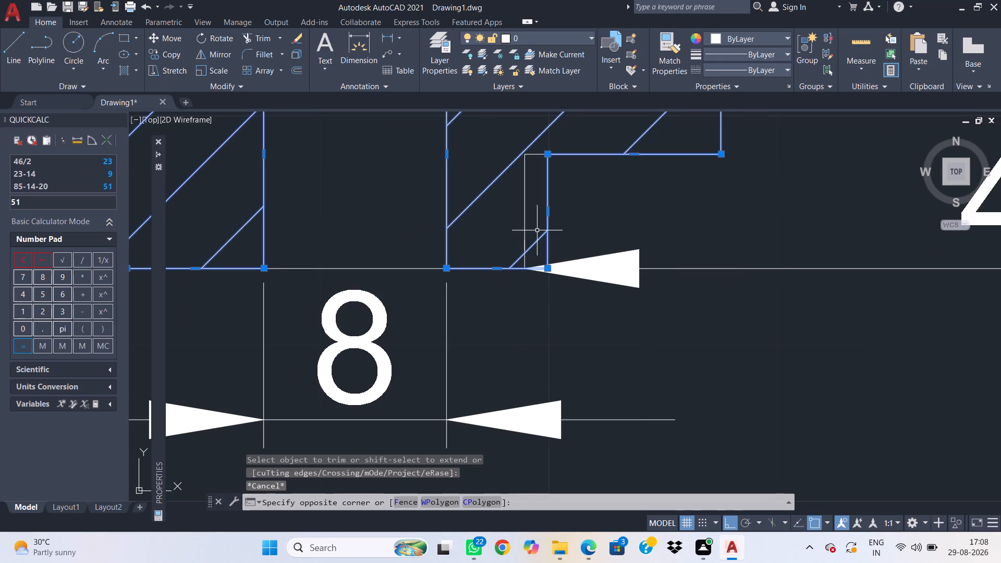
key("Escape")
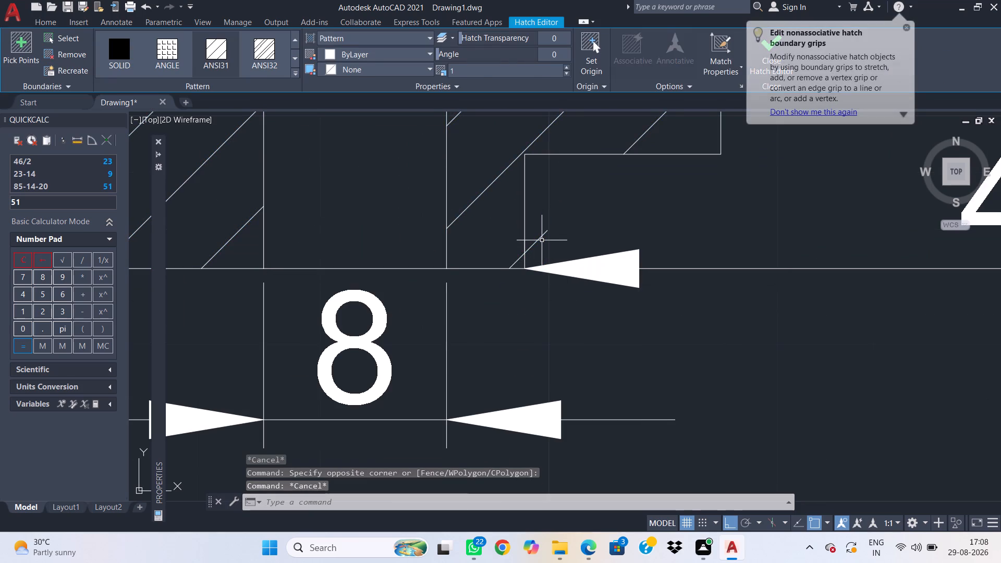
left_click(541, 240)
key("Escape")
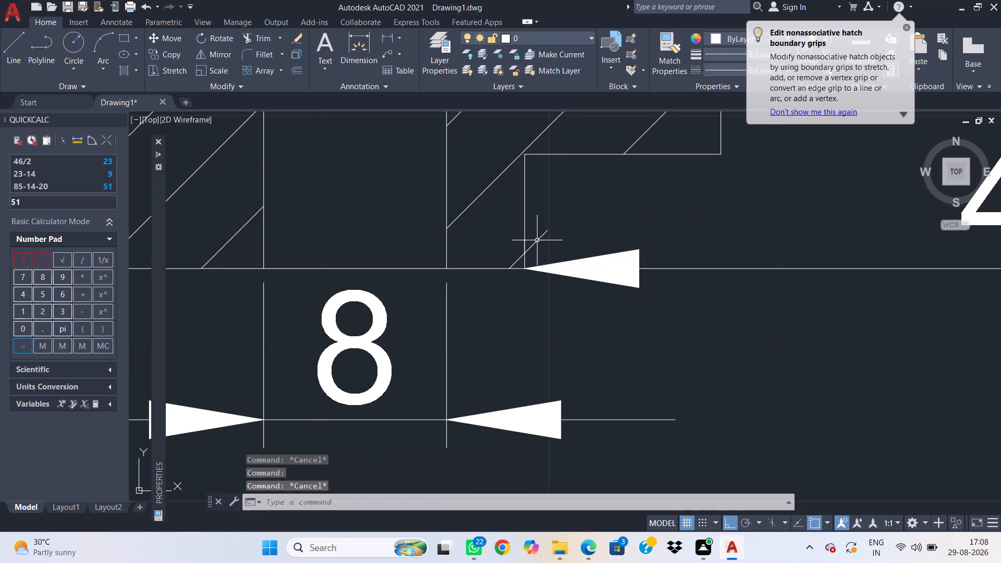
left_click(537, 240)
left_click(547, 267)
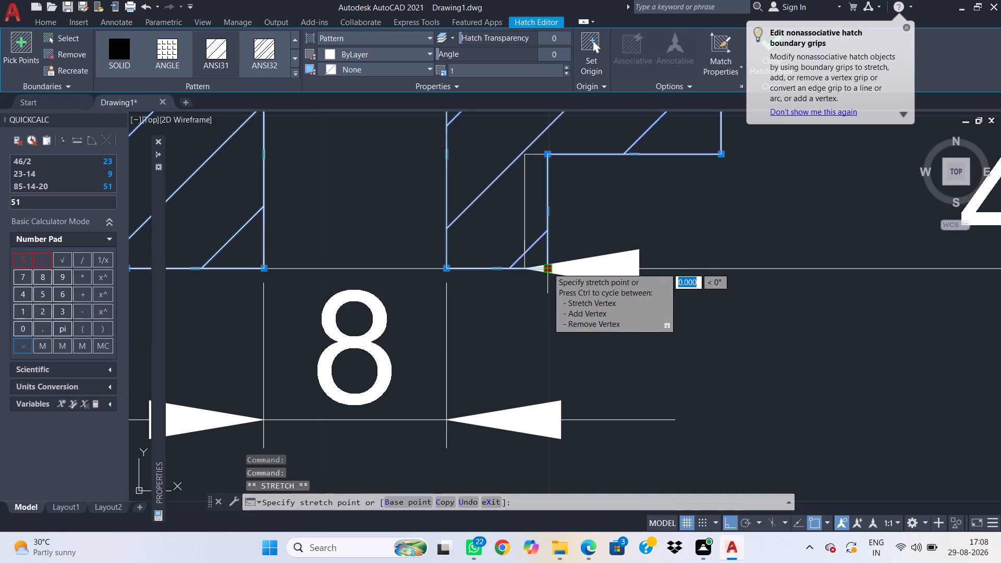
left_click(527, 266)
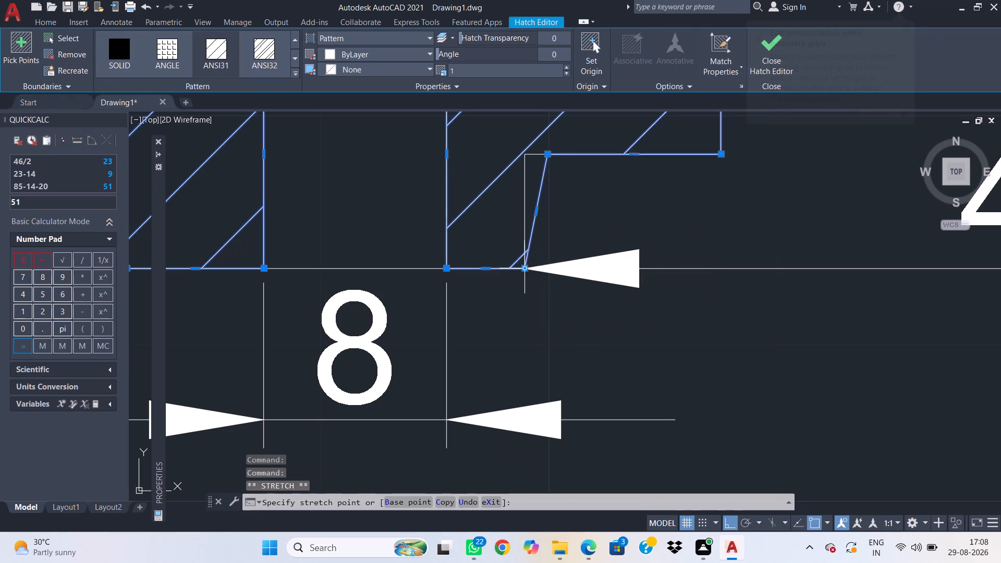
left_click(546, 154)
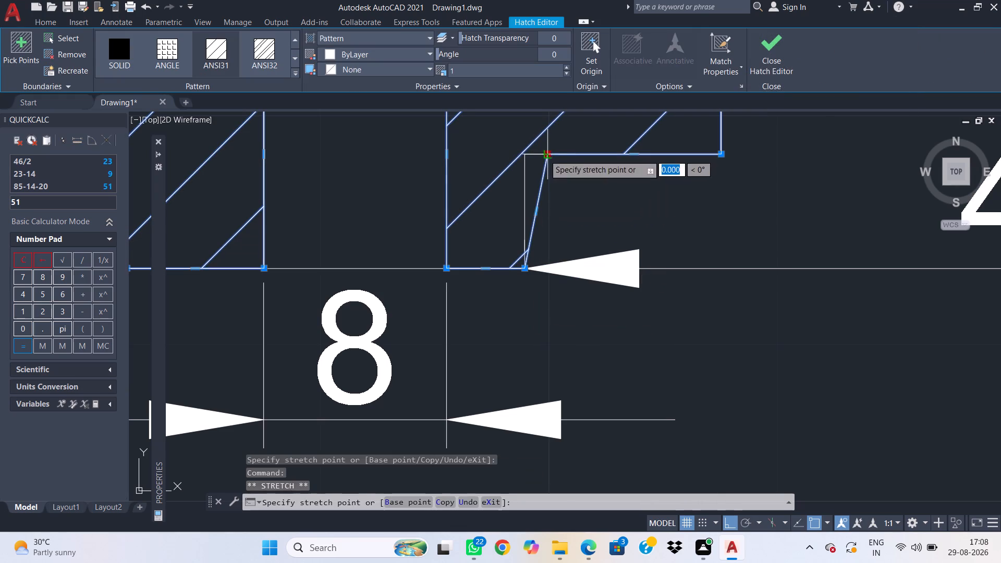
left_click(527, 155)
key("Escape")
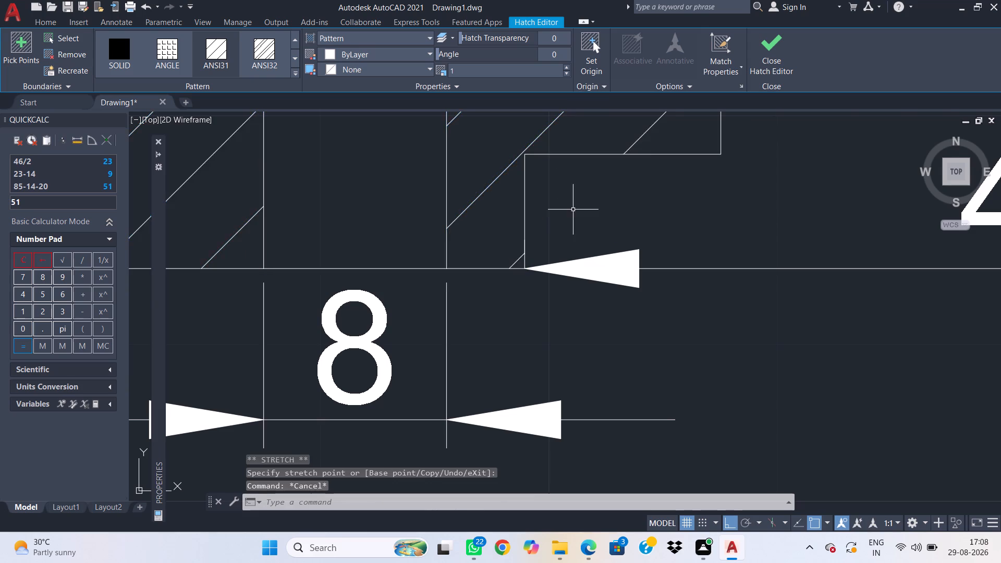
Stretch the lower extension origin of the arched opening's vertical dimension down to the section's bottom edge.
scroll(603, 243, "down", 3)
scroll(674, 267, "down", 1)
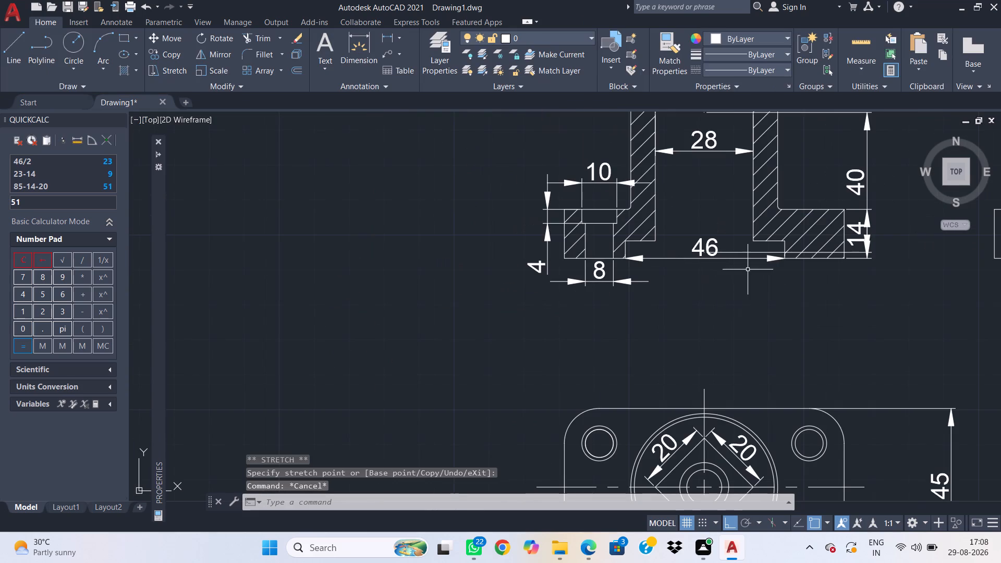
middle_click_drag(741, 277, 693, 308)
scroll(678, 307, "up", 1)
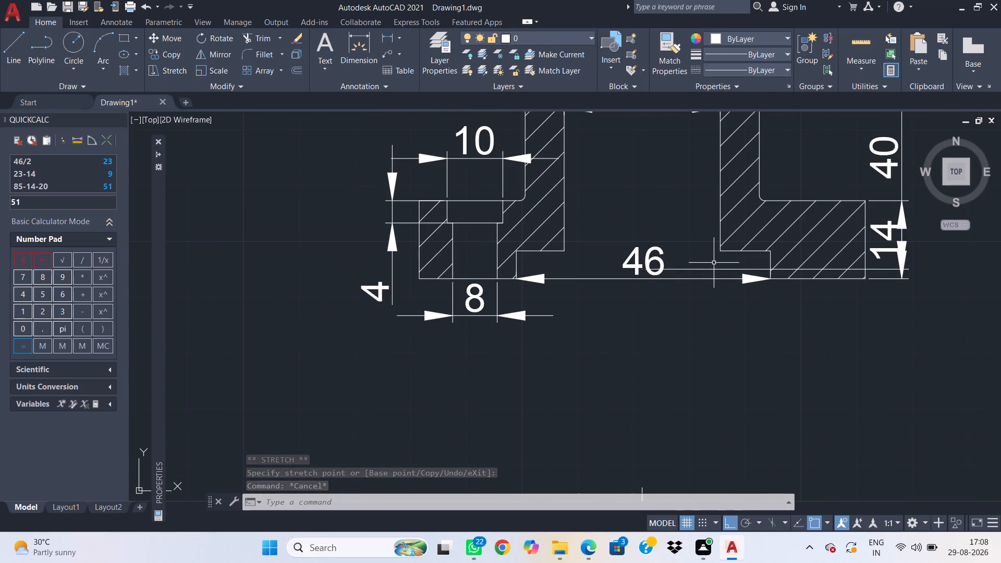
middle_click_drag(860, 301, 663, 348)
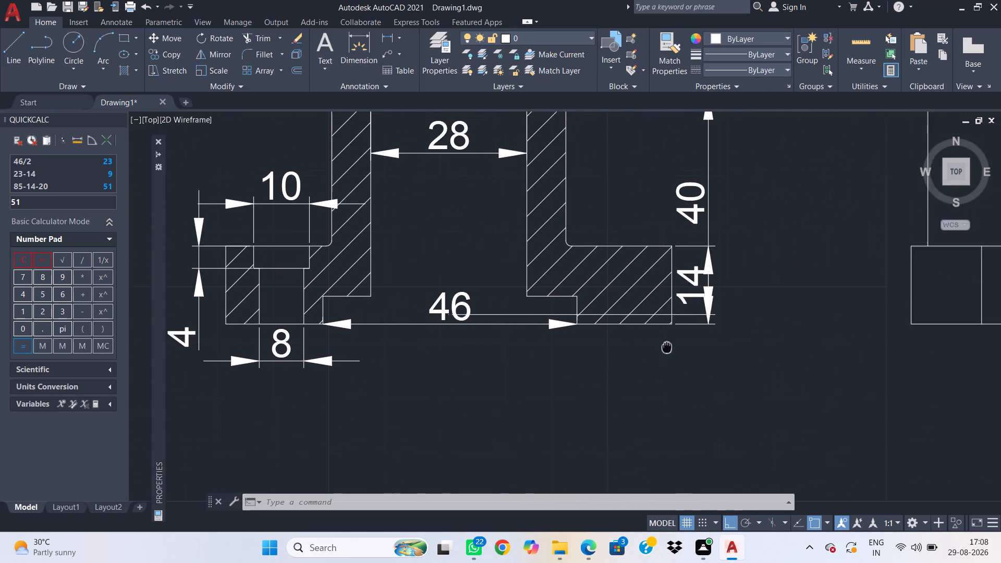
middle_click_drag(663, 348, 655, 352)
scroll(714, 308, "down", 1)
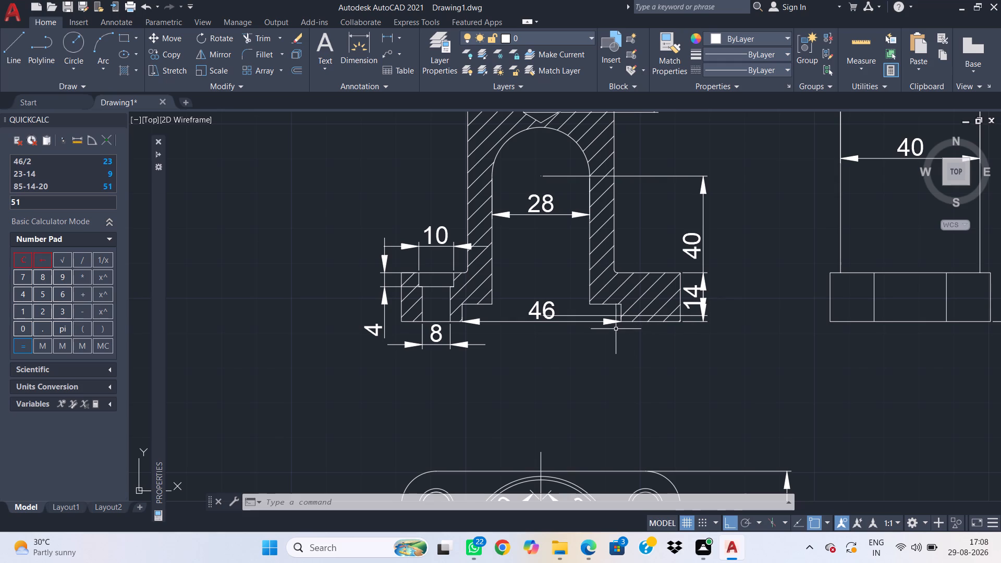
left_click(729, 237)
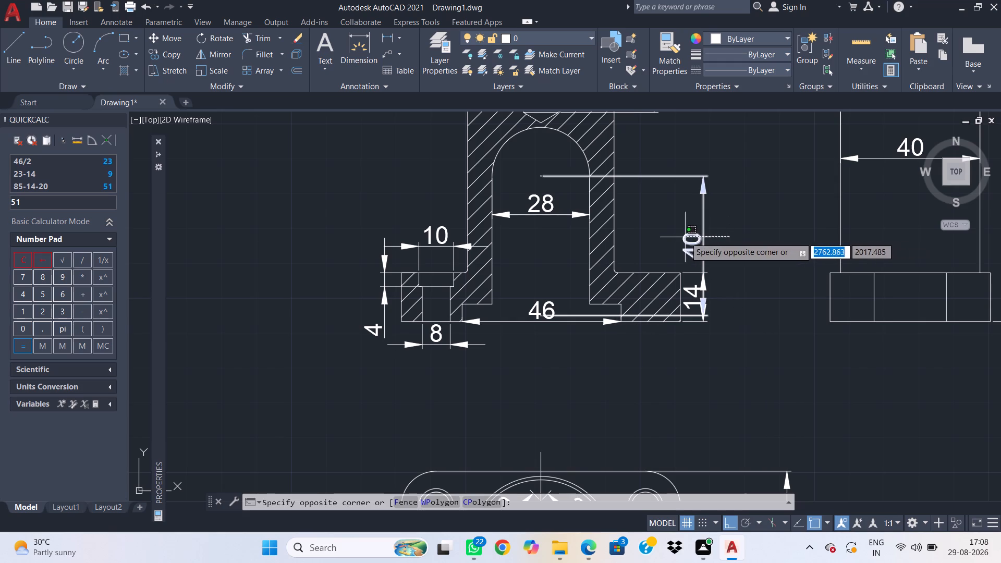
left_click(685, 237)
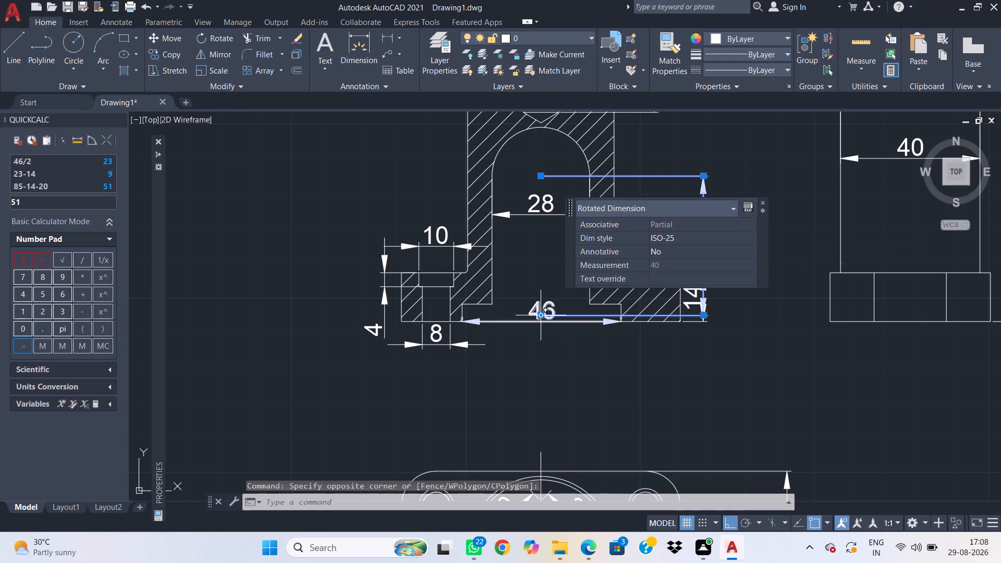
left_click(543, 316)
left_click(544, 320)
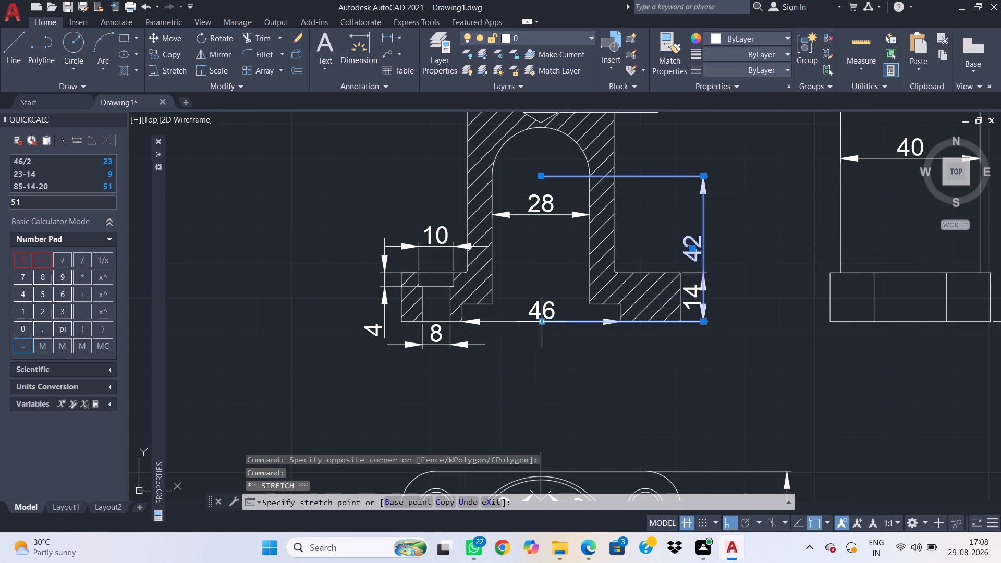
key("Escape")
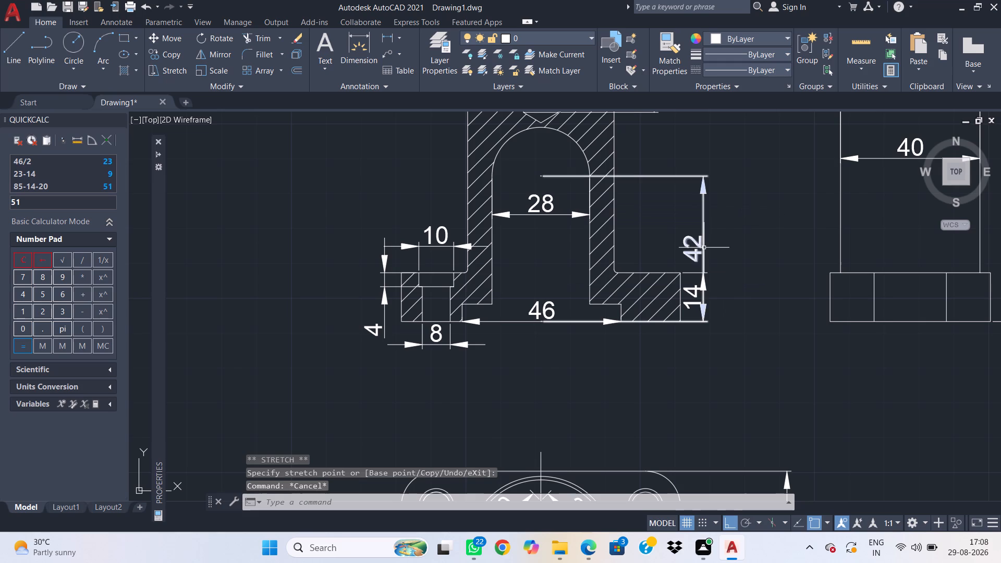
Override the text of the arched opening's vertical dimension with 40.
double_click(695, 240)
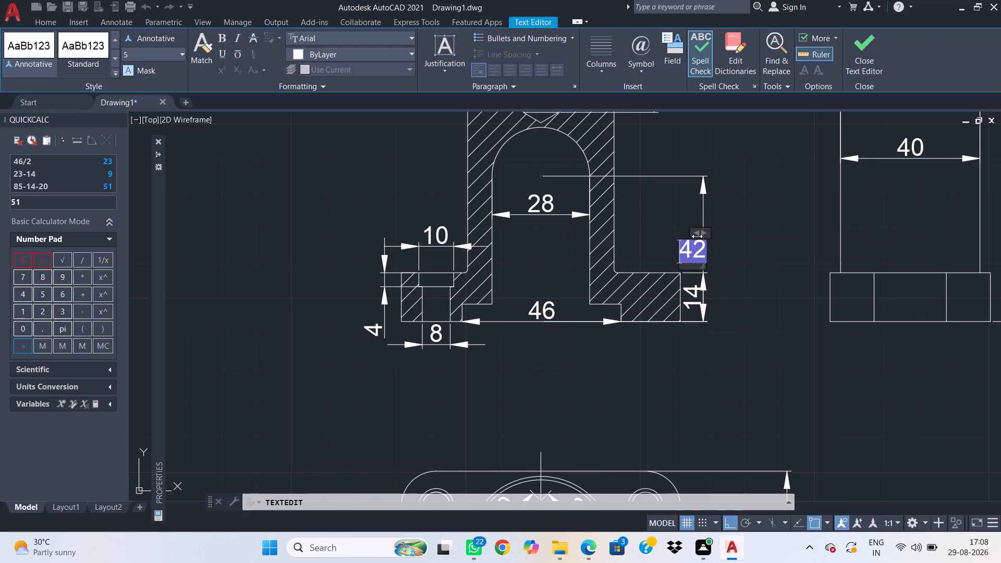
key("Right")
key("Right")
key("BackSpace")
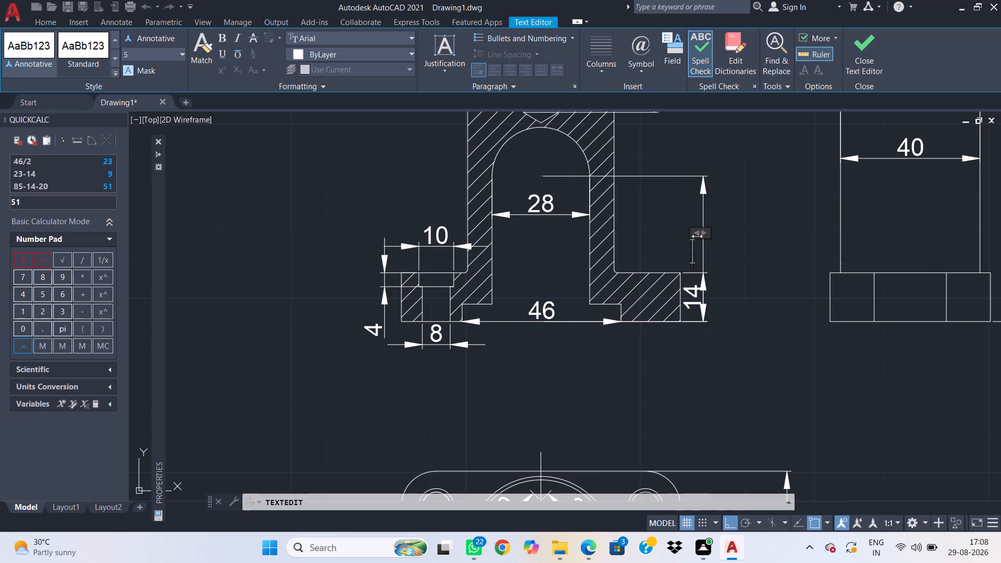
key("BackSpace")
type("40")
key("Return")
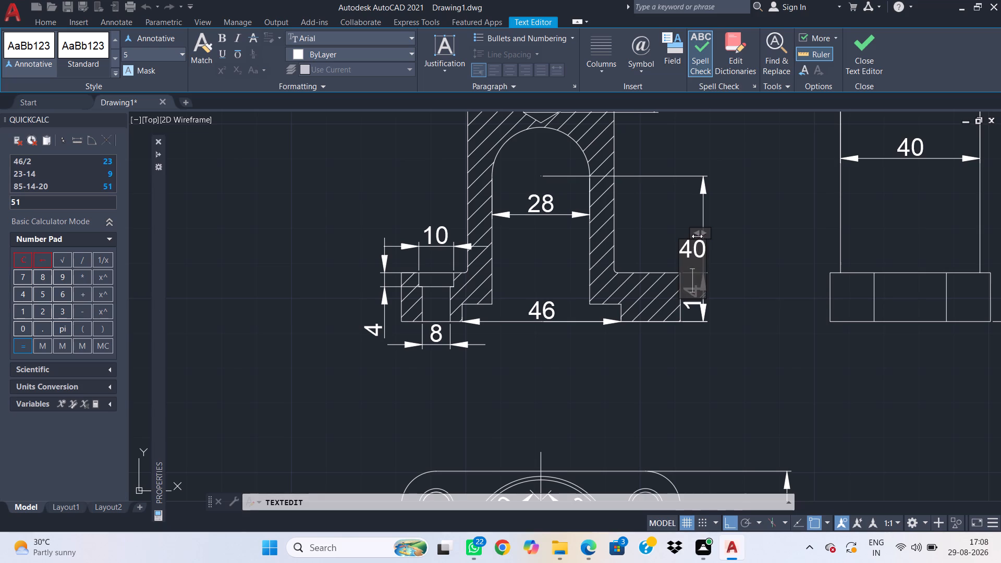
key("BackSpace")
key("Escape")
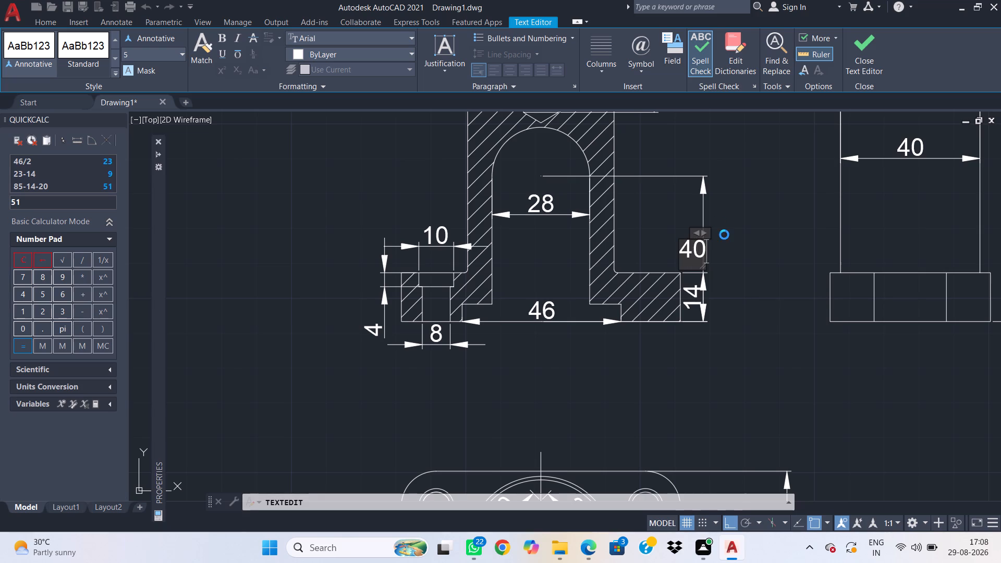
left_click(644, 209)
left_click(728, 243)
key("Escape")
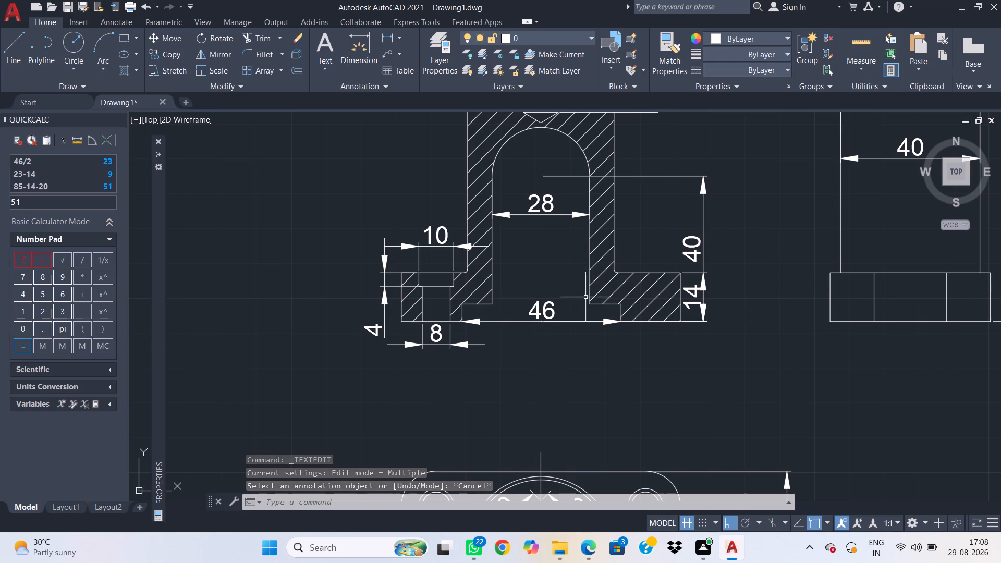
Add a vertical dimension for the bottom recess's height in the hatched section, placed in line with the arched opening's right edge.
scroll(548, 265, "down", 2)
scroll(550, 266, "up", 1)
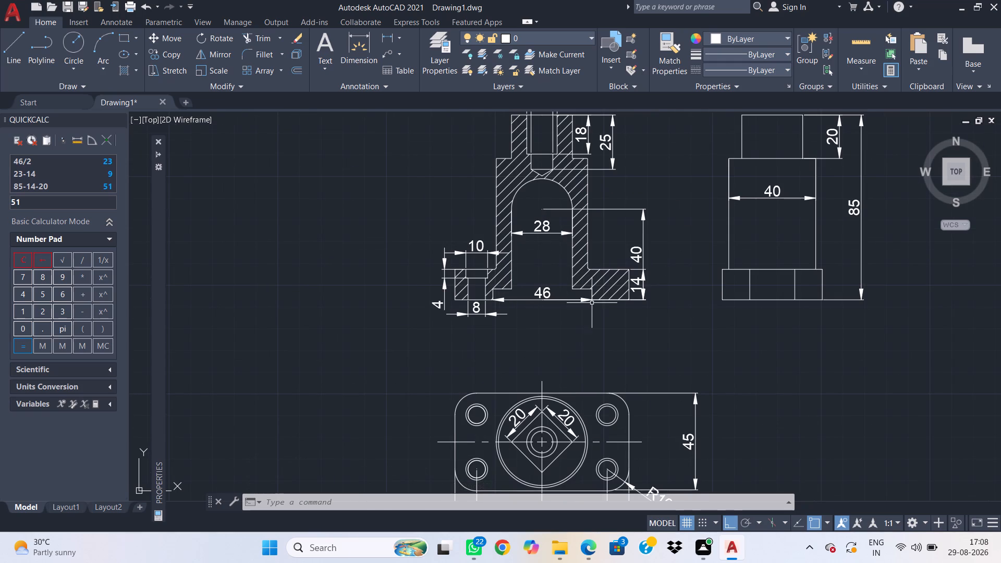
key("d")
key("i")
type("m")
key("space")
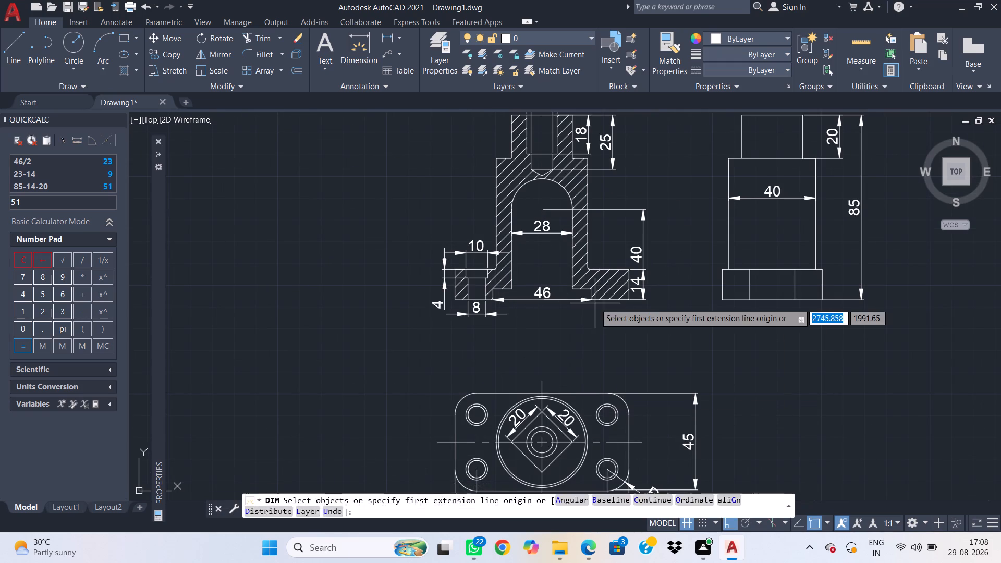
left_click(593, 290)
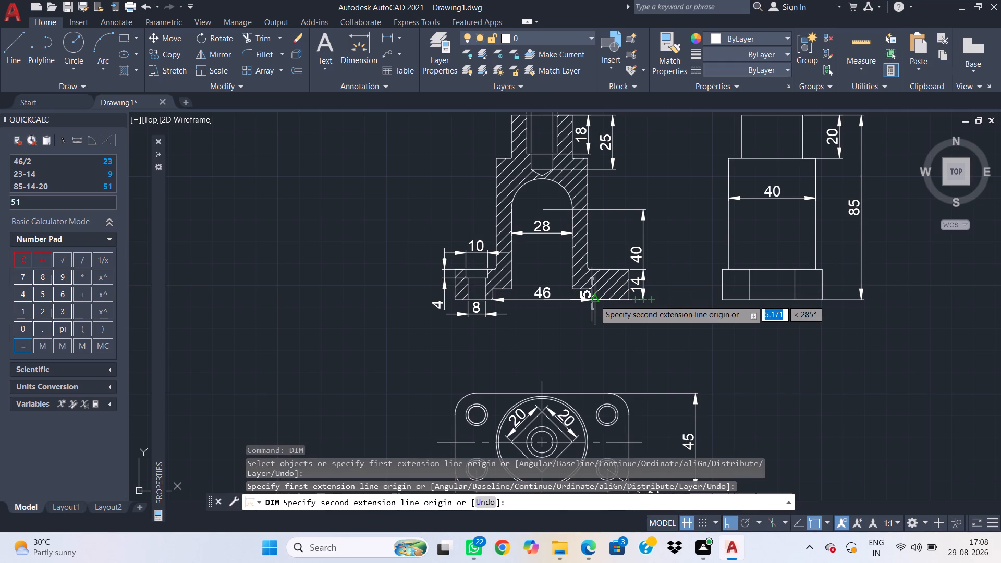
left_click(593, 300)
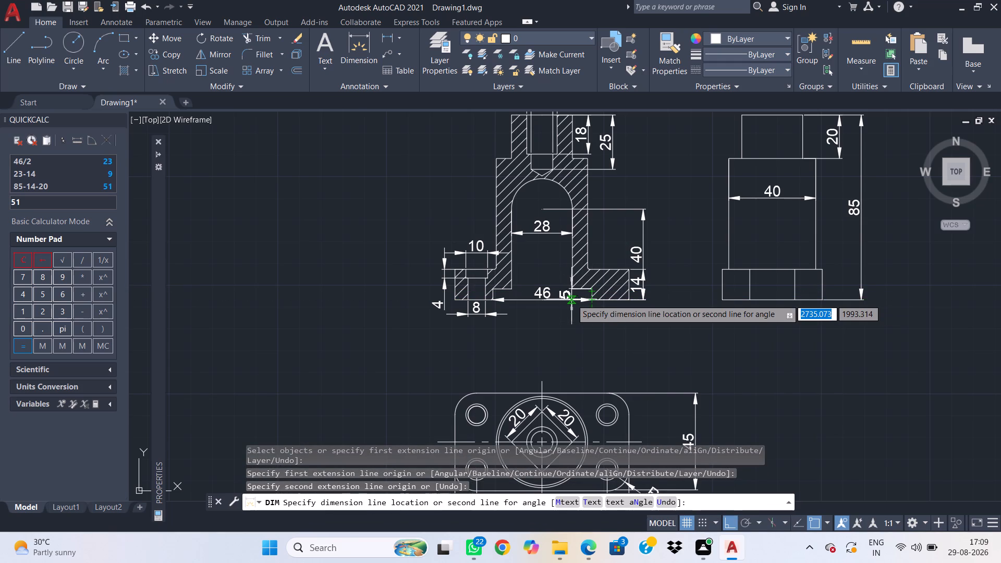
left_click(571, 299)
key("Escape")
Move the 46 dimension of the recess width below the section, in line with the 8 dimension.
left_click(550, 305)
left_click(550, 277)
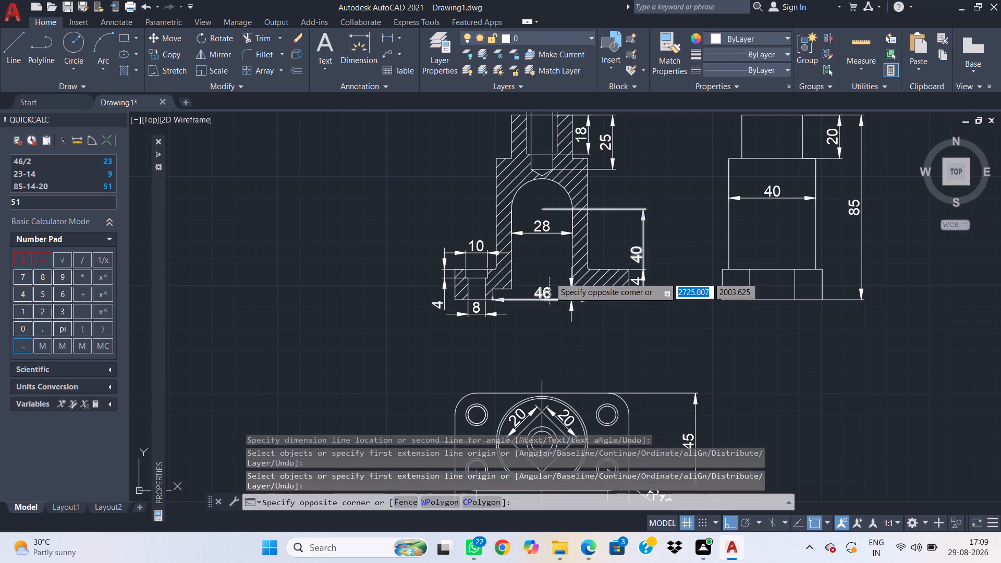
left_click(545, 298)
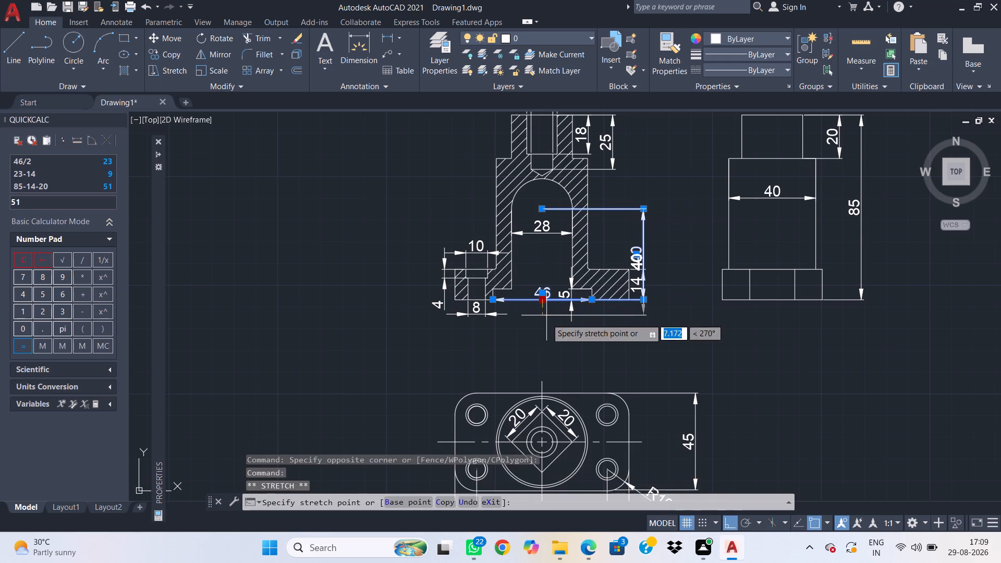
key("Escape")
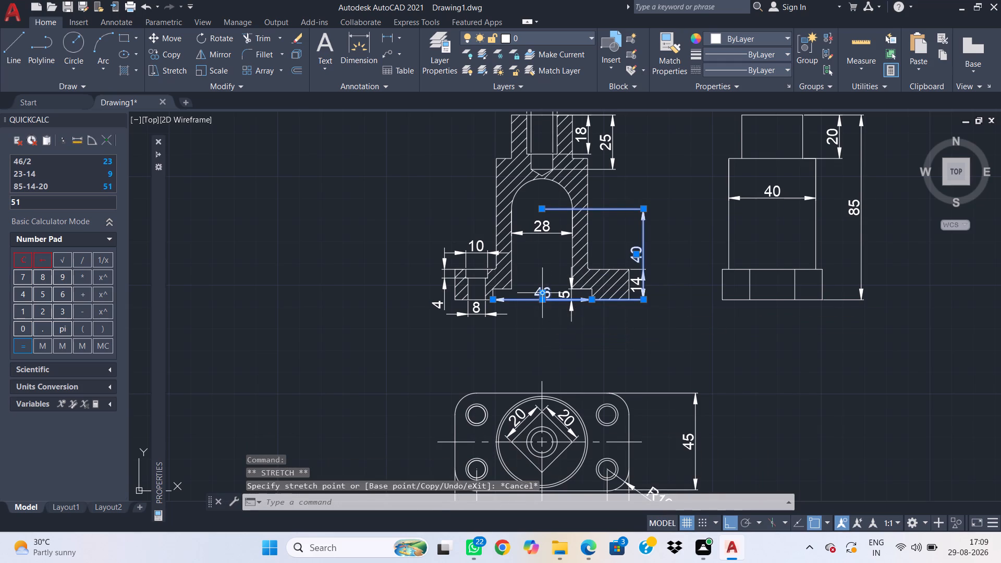
left_click(541, 296)
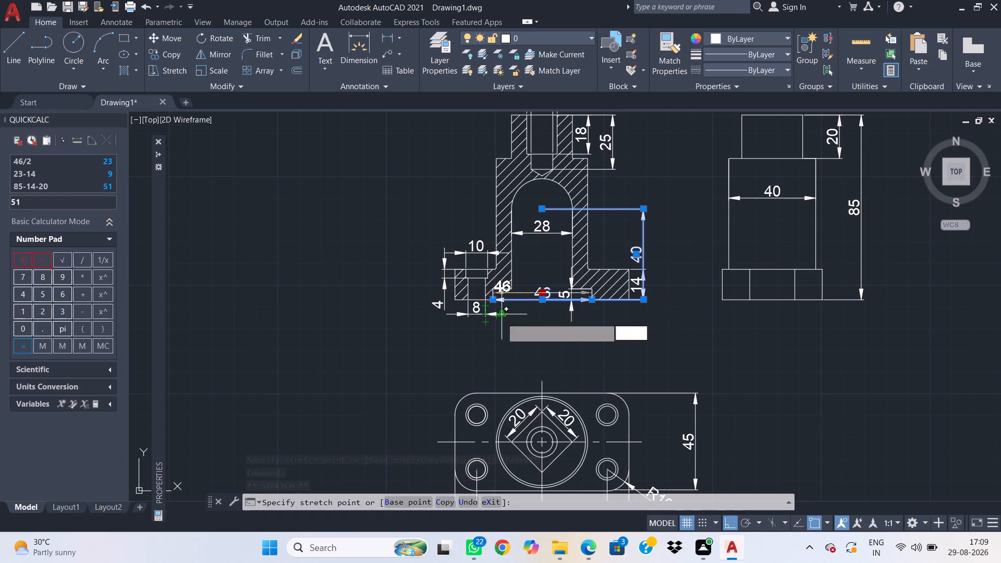
left_click(548, 317)
scroll(530, 340, "up", 1)
key("Escape")
scroll(539, 339, "down", 1)
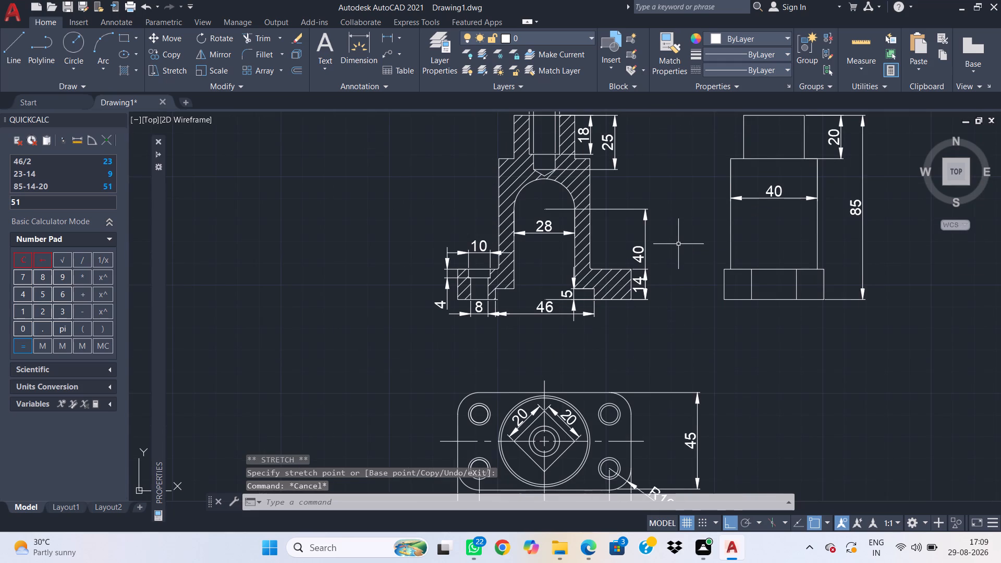
Add multiline text reading "4 gauri" with text height 4 beside the 8 dimension below the section.
middle_click_drag(678, 253, 651, 290)
scroll(657, 285, "down", 1)
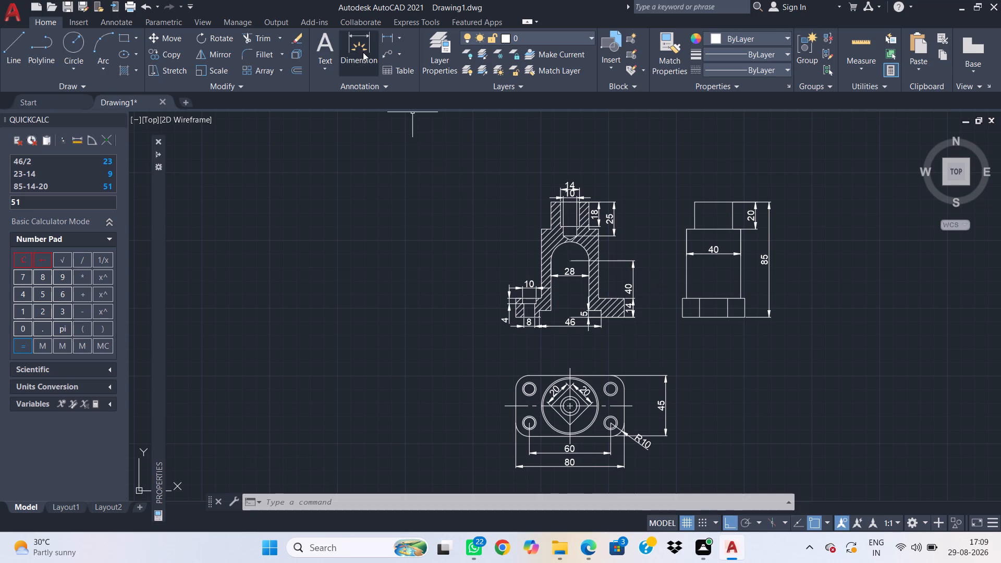
left_click(332, 40)
scroll(500, 343, "up", 2)
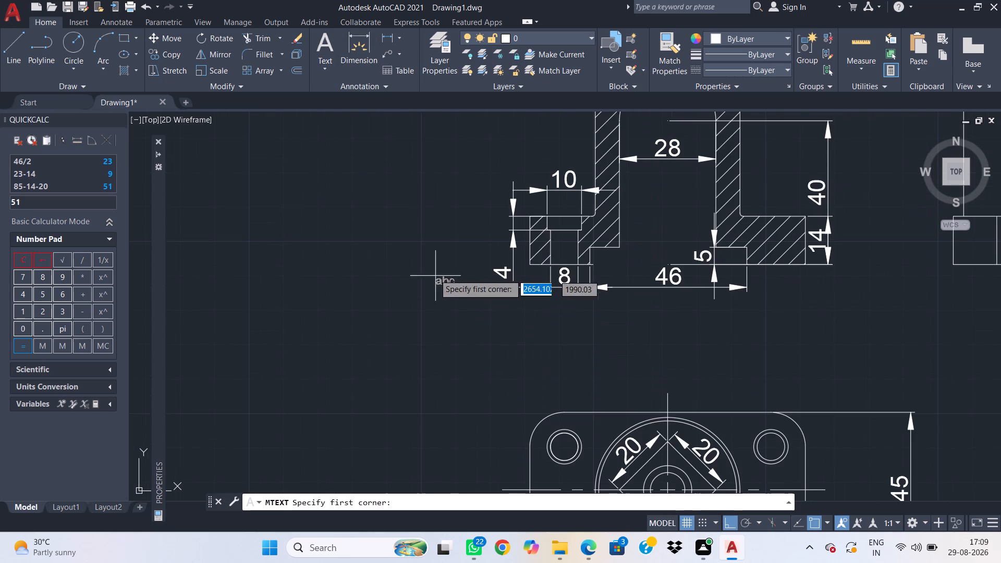
left_click(463, 281)
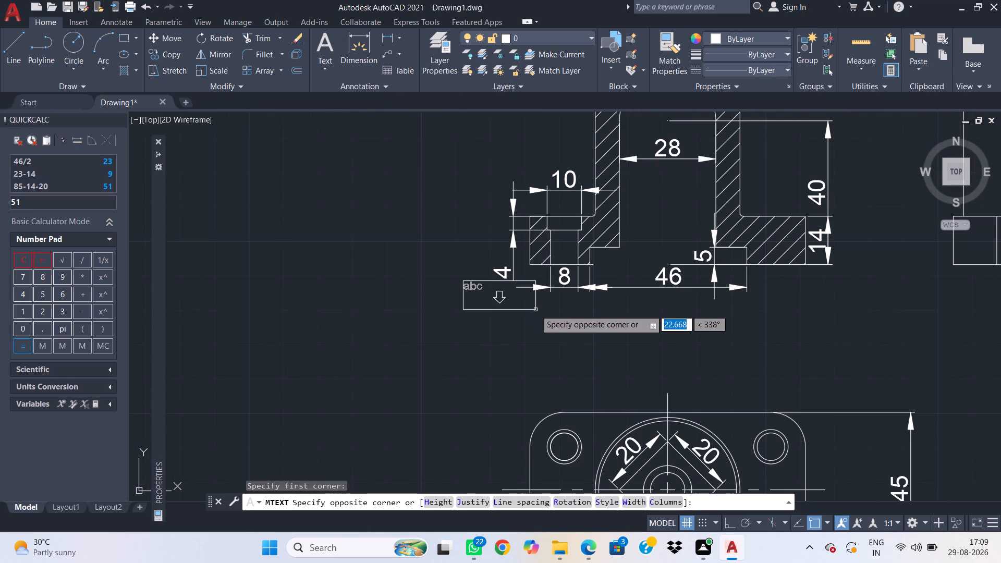
left_click(534, 307)
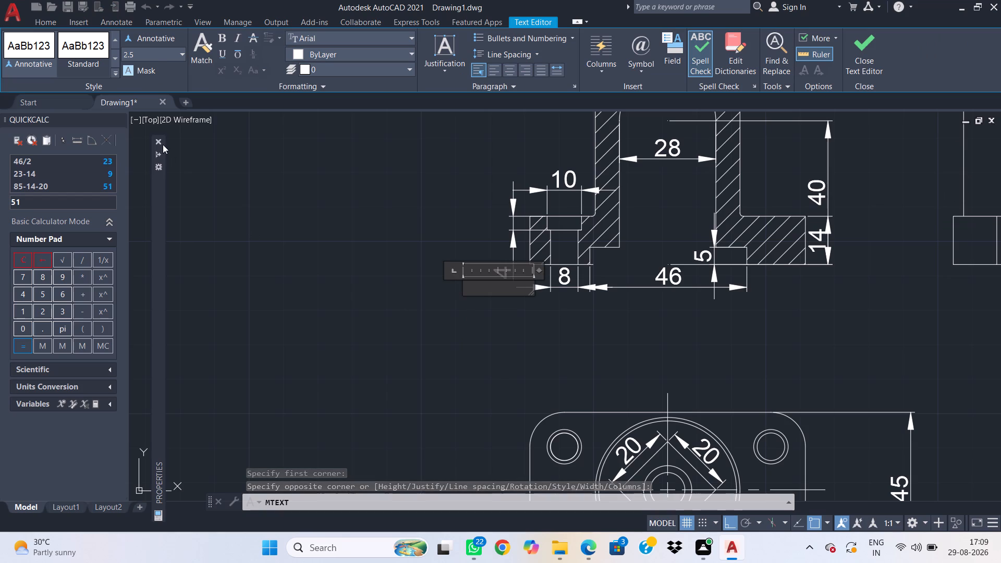
left_click(155, 55)
left_click(157, 58)
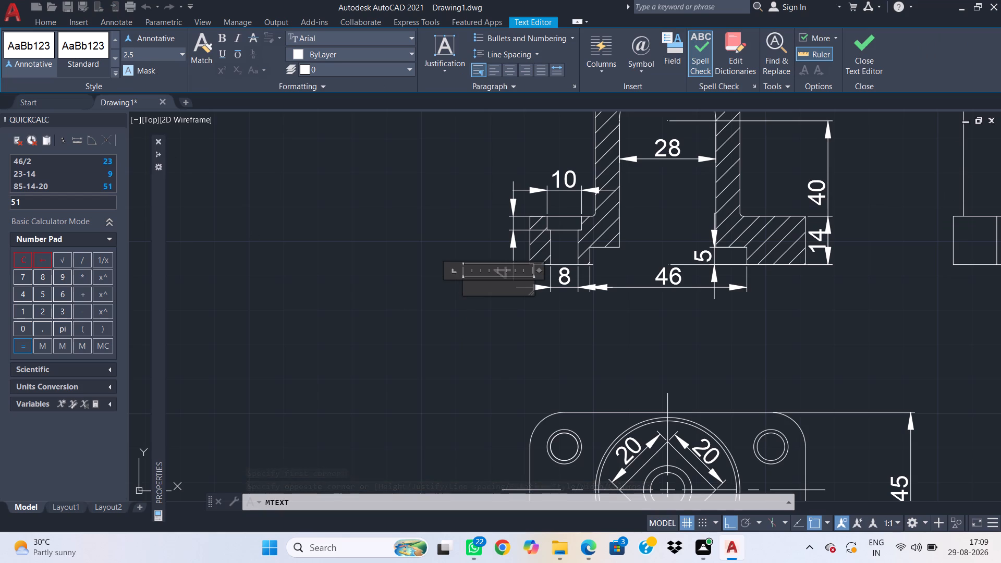
double_click(157, 59)
double_click(157, 59)
left_click_drag(147, 58, 111, 62)
key("4")
key("Return")
key("4")
key("space")
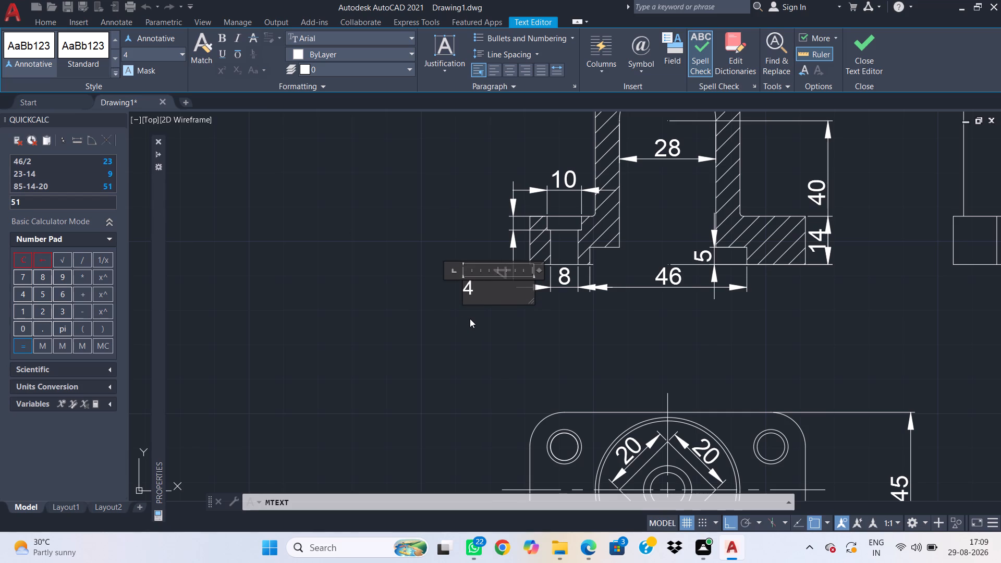
type("gau")
type("ri")
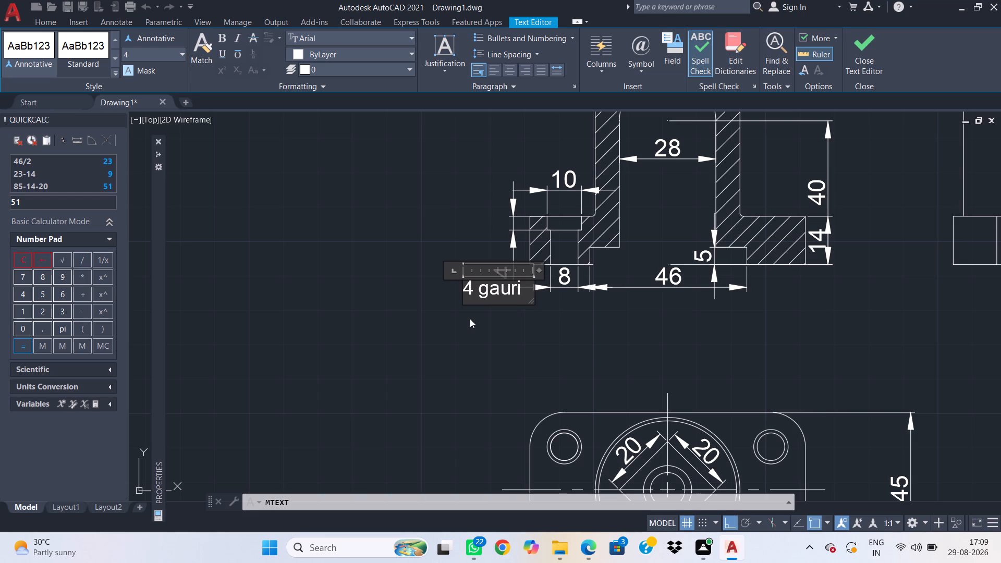
left_click(491, 365)
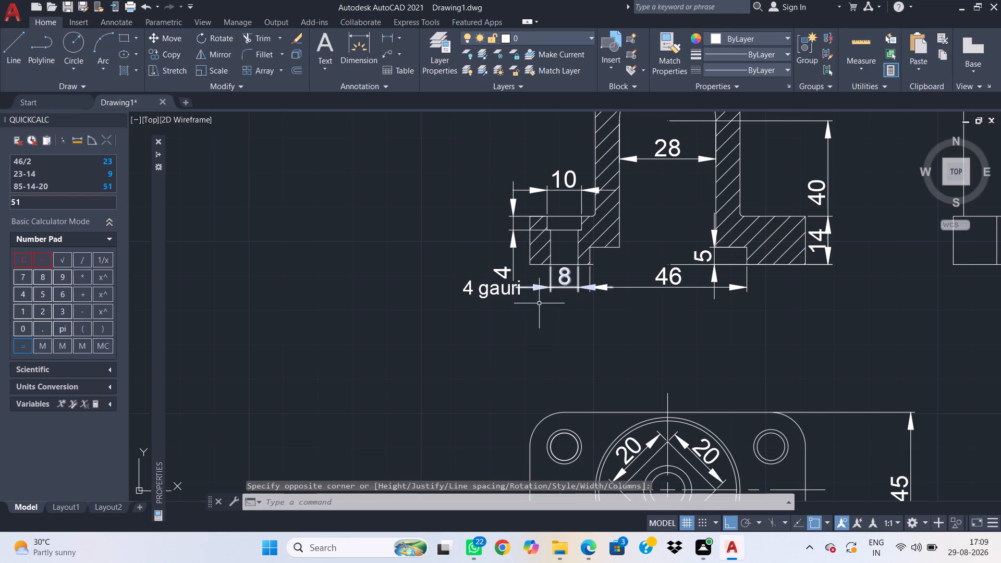
Delete the arc at the top of the section's arched opening.
middle_click_drag(562, 302, 516, 414)
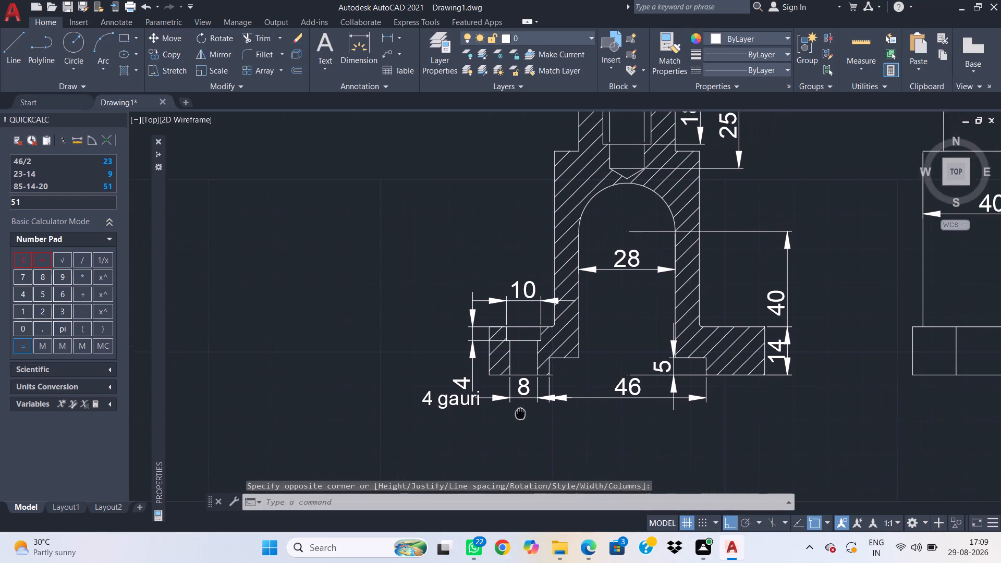
middle_click_drag(516, 414, 511, 416)
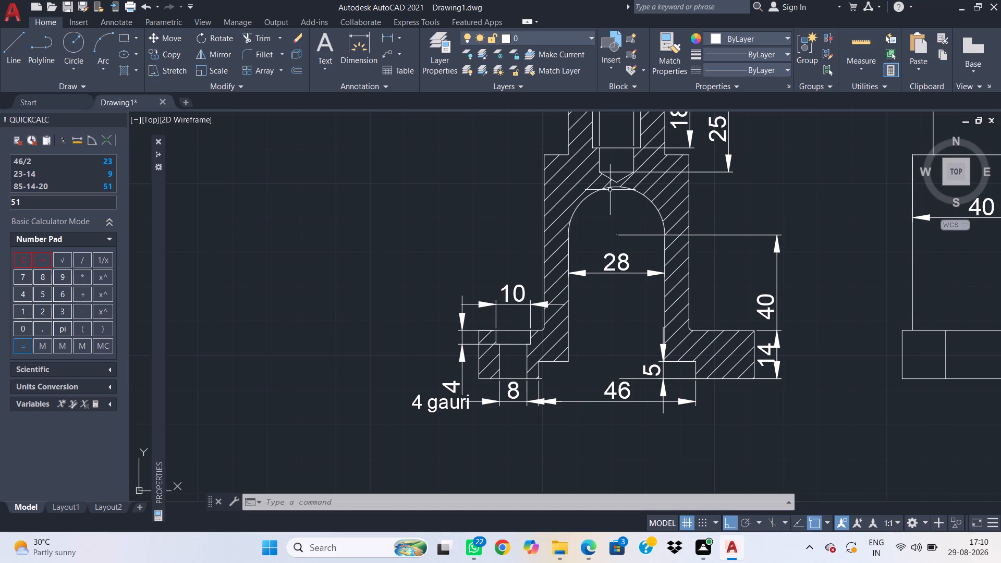
left_click(605, 202)
left_click(590, 194)
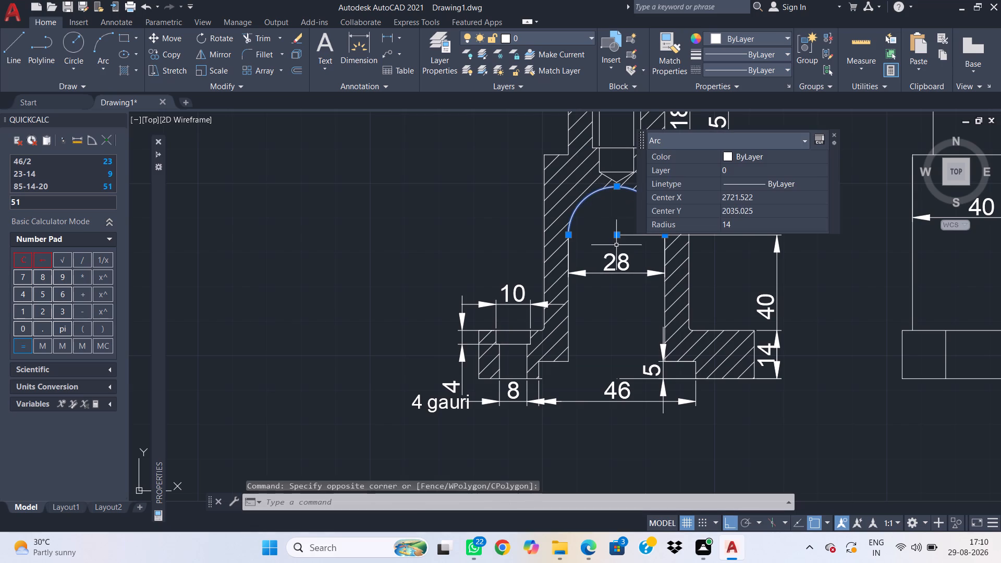
key("Delete")
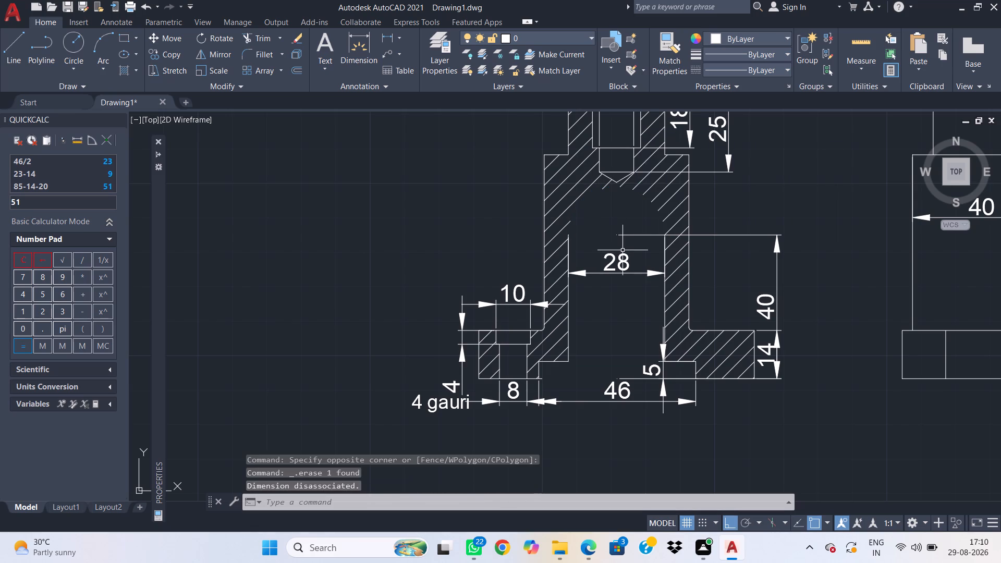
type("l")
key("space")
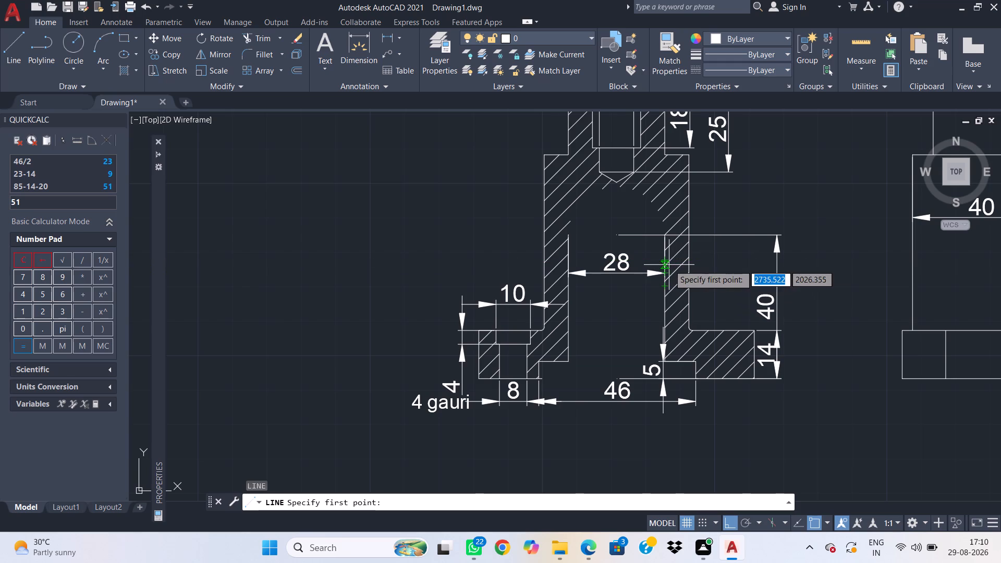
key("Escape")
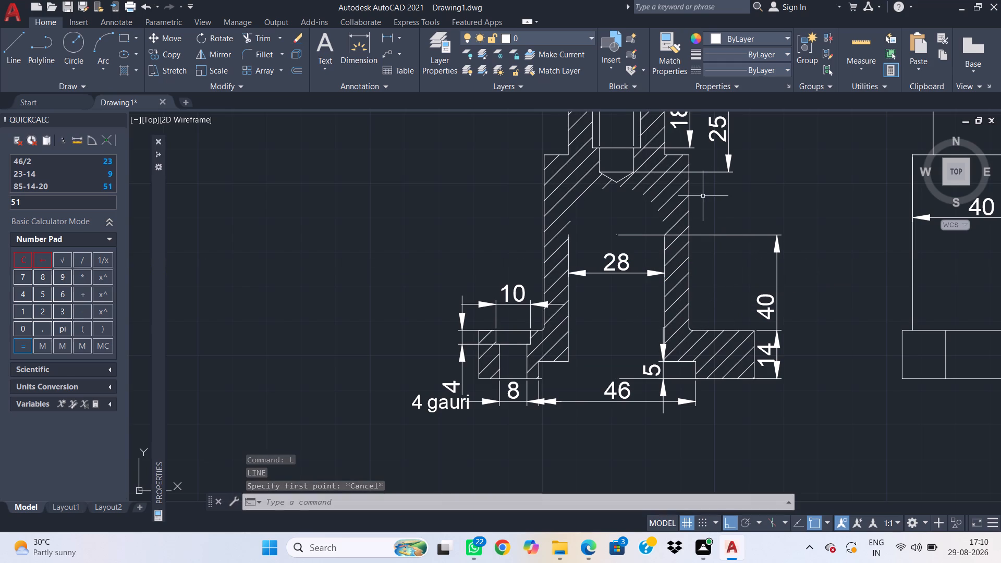
Add a vertical dimension from the top of the opening's right side line to the section's bottom edge, outside the 40 dimension.
key("d")
key("i")
key("m")
key("space")
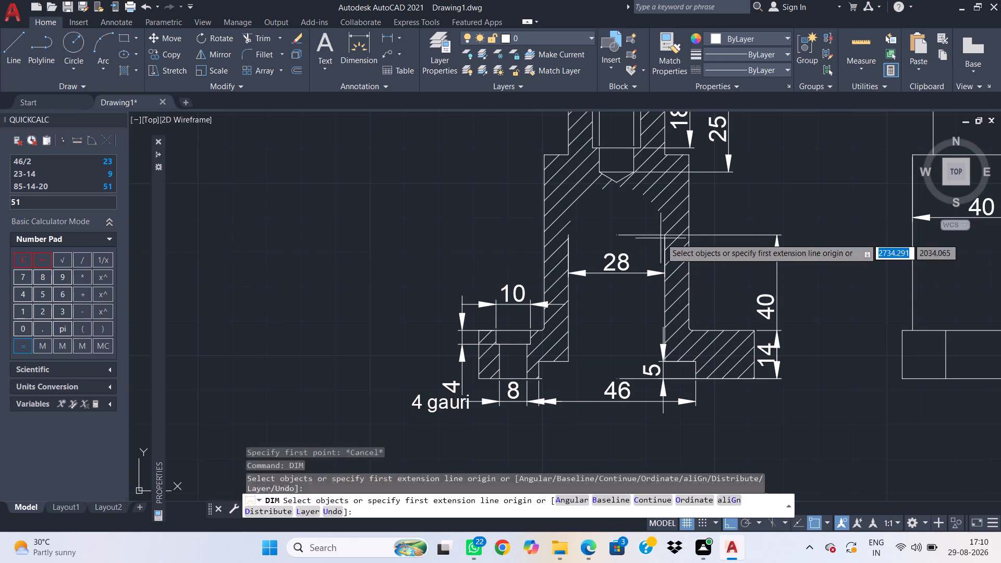
left_click(665, 234)
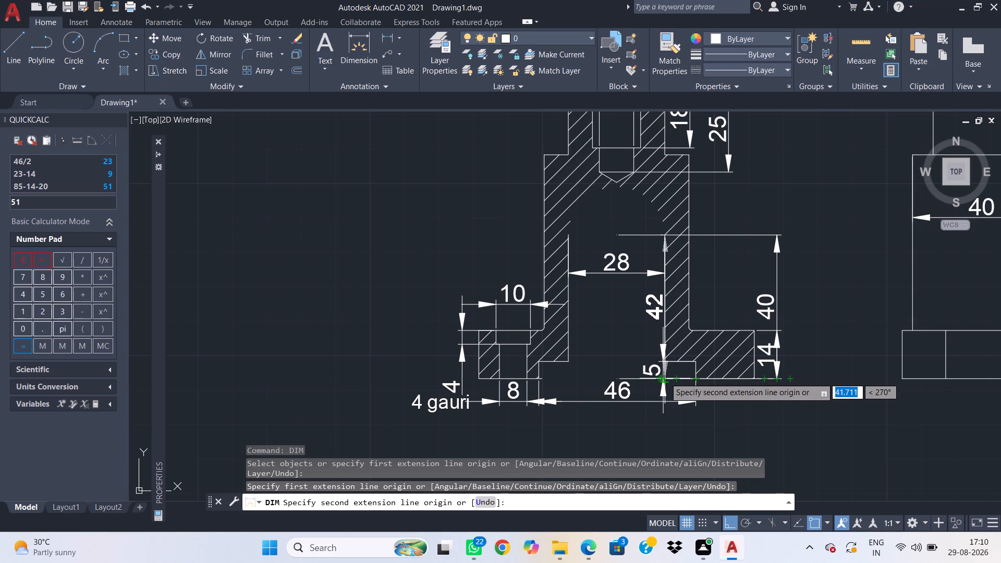
left_click(697, 379)
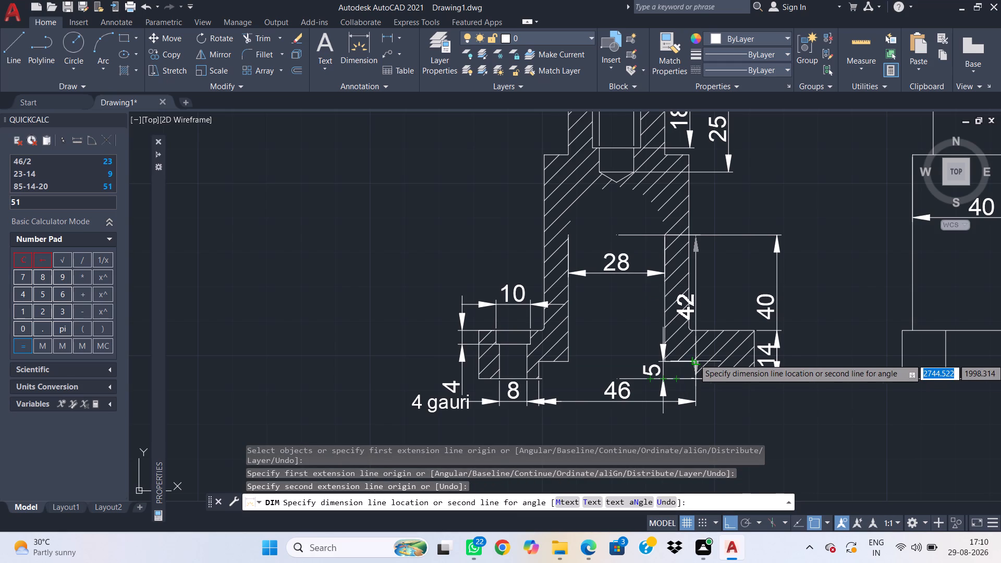
left_click(848, 366)
key("Escape")
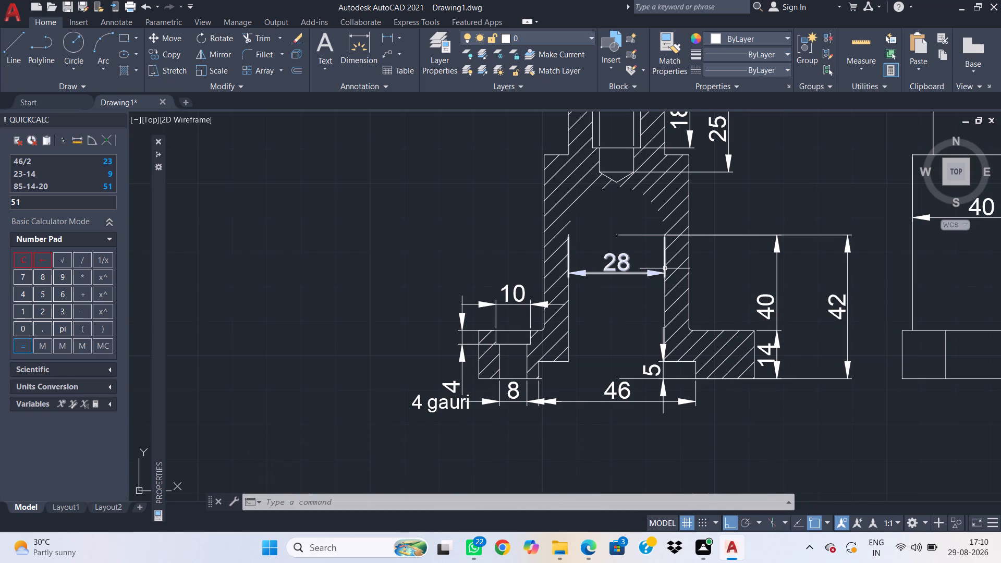
Delete the two vertical side lines of the section's central opening.
left_click(665, 296)
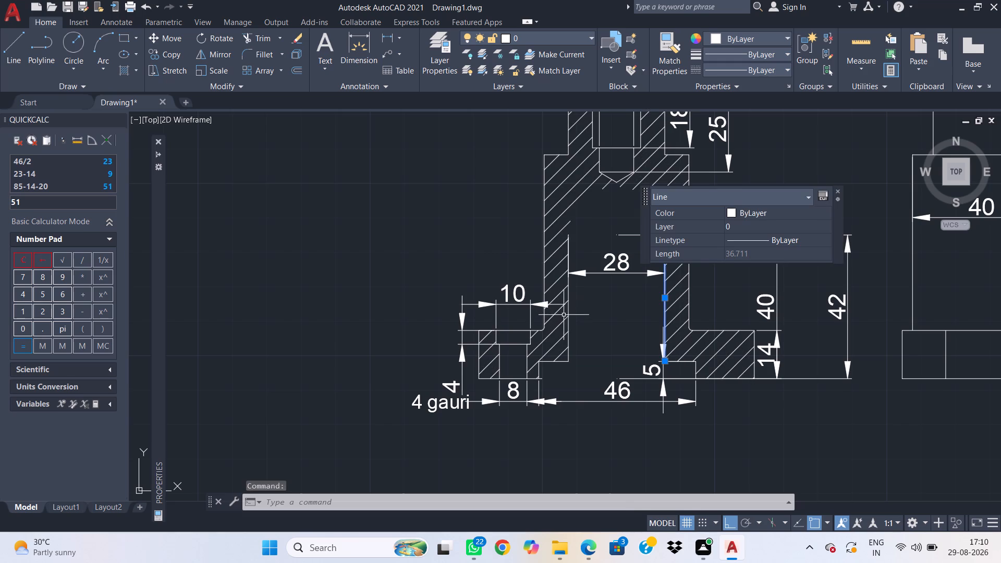
left_click(569, 314)
key("Delete")
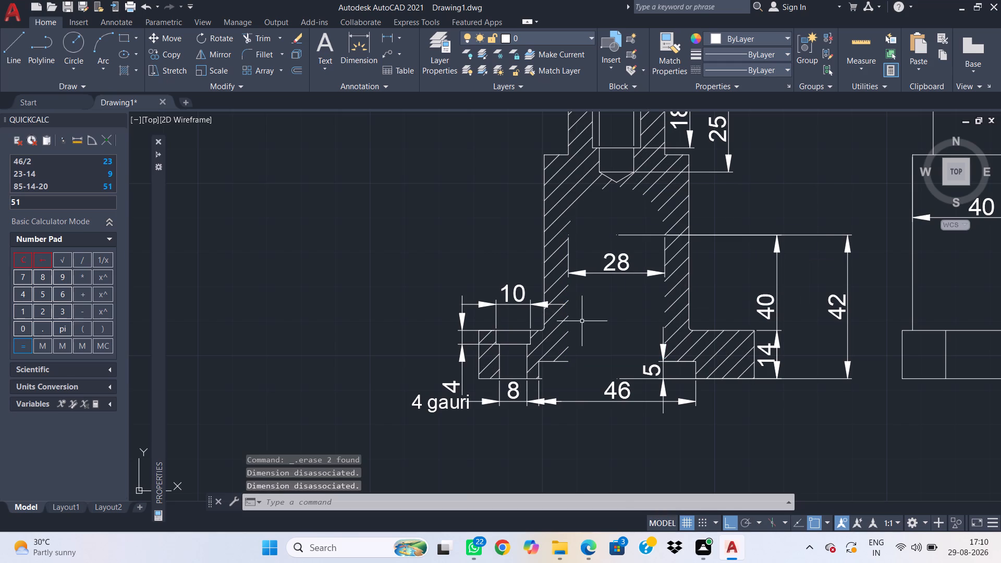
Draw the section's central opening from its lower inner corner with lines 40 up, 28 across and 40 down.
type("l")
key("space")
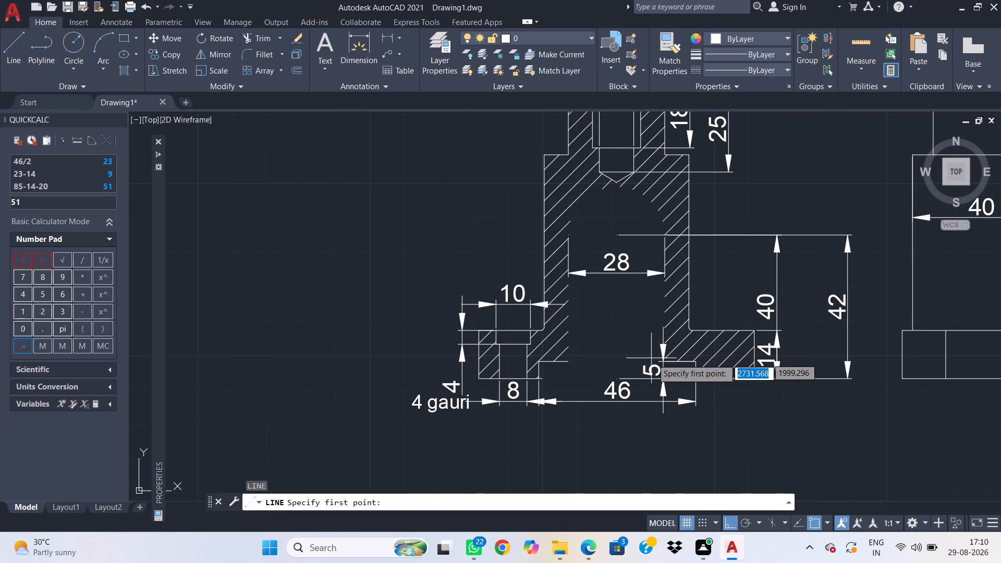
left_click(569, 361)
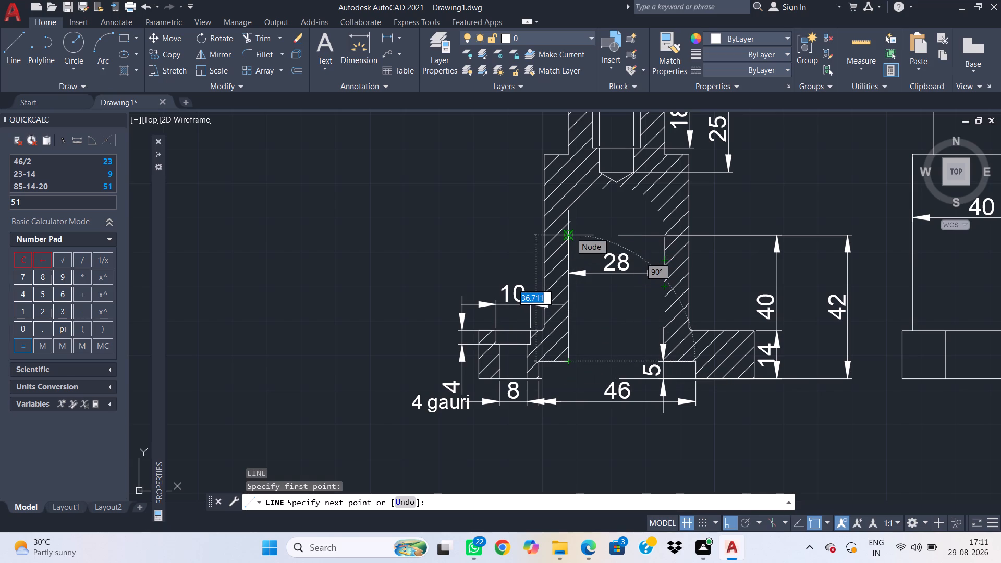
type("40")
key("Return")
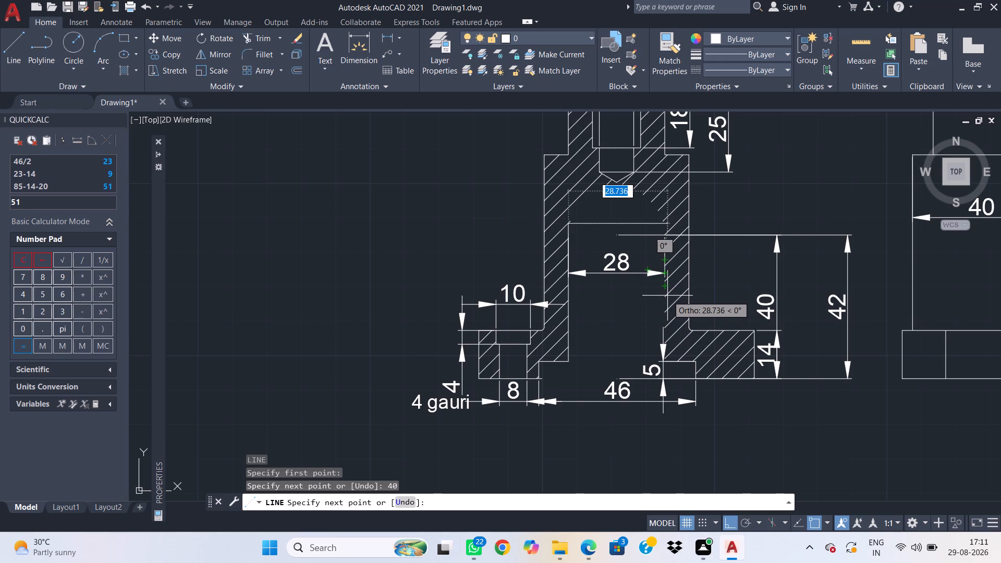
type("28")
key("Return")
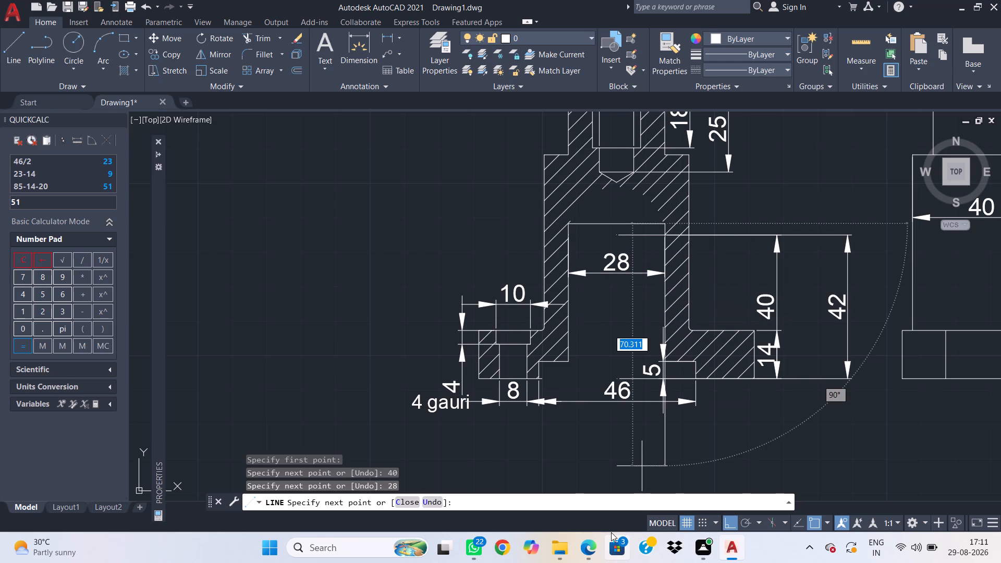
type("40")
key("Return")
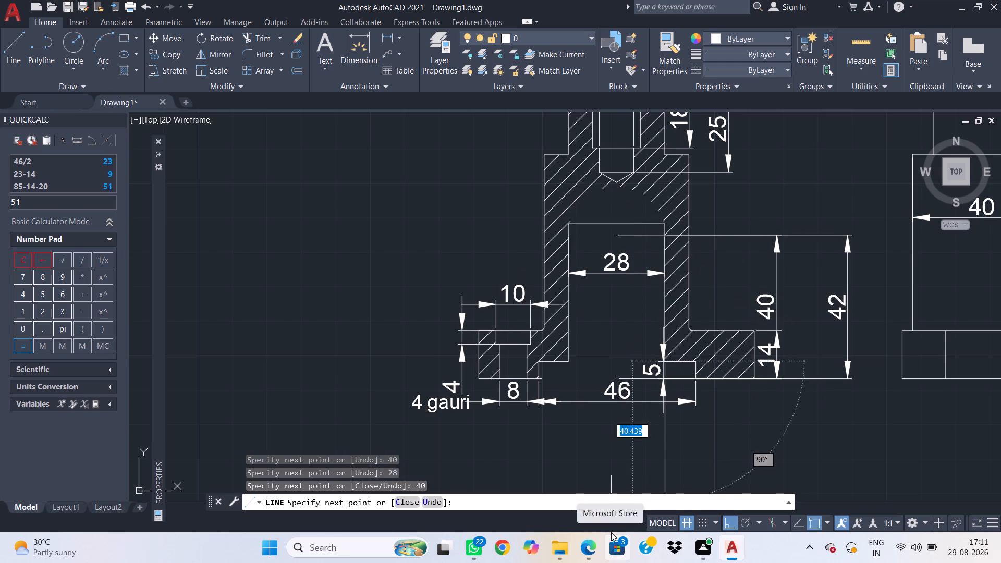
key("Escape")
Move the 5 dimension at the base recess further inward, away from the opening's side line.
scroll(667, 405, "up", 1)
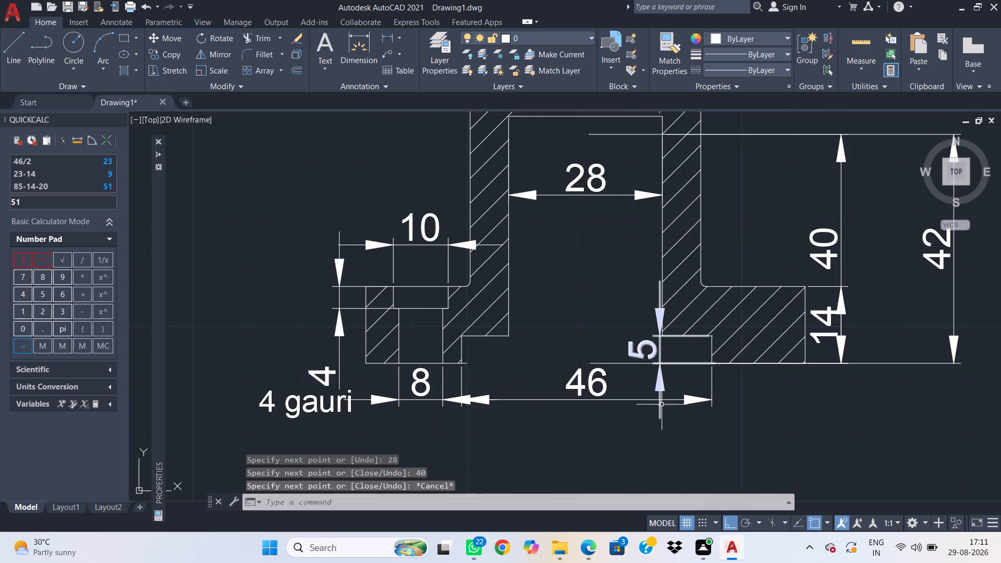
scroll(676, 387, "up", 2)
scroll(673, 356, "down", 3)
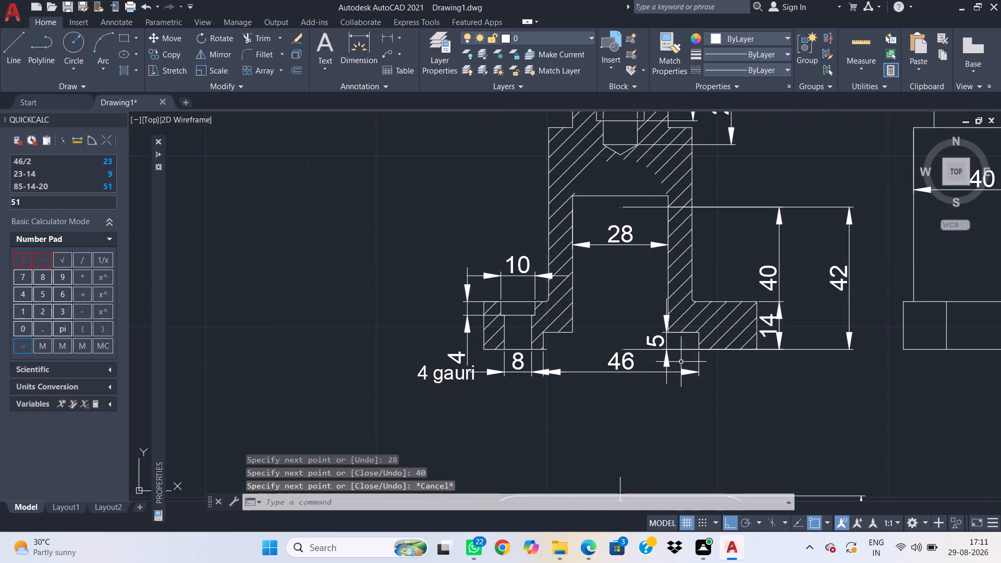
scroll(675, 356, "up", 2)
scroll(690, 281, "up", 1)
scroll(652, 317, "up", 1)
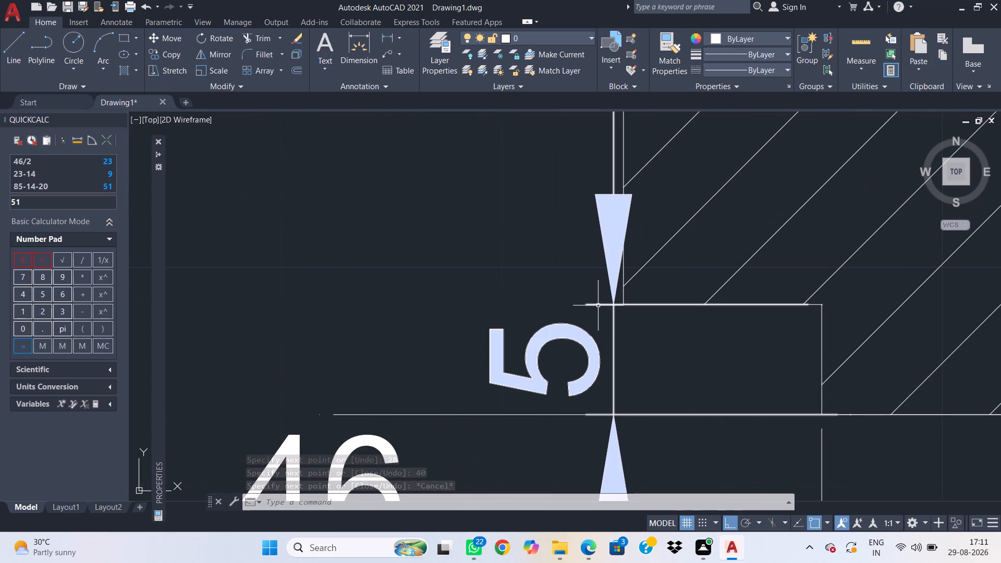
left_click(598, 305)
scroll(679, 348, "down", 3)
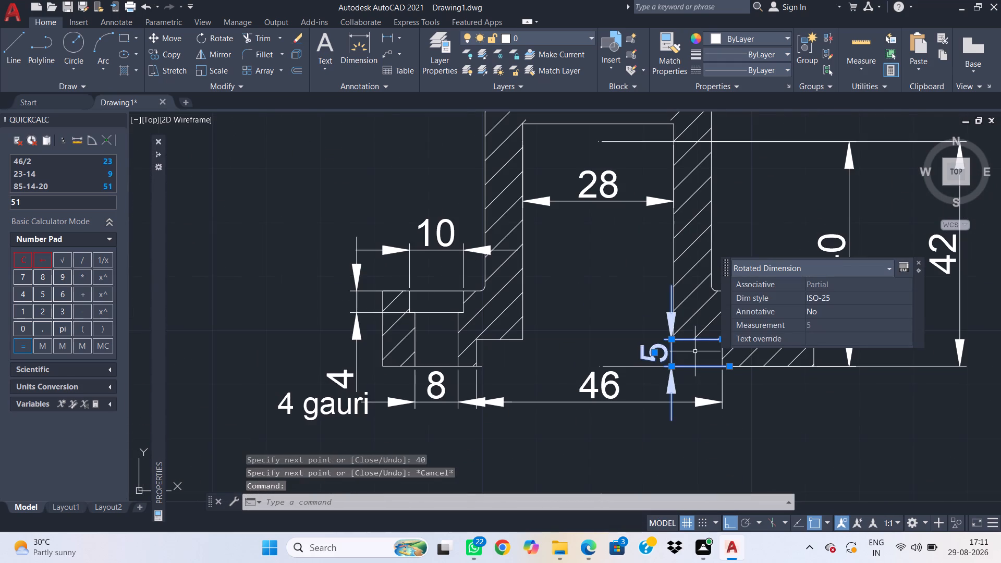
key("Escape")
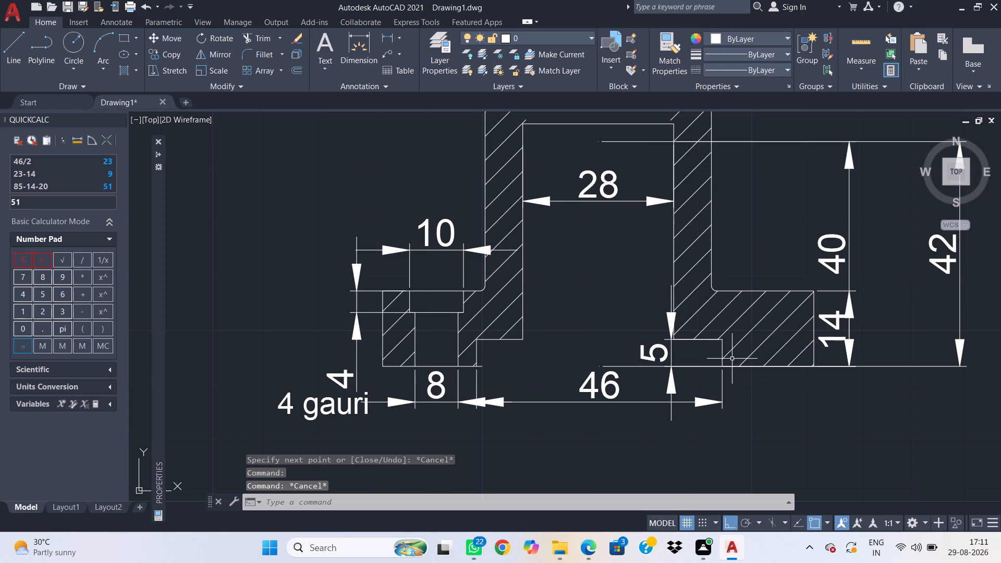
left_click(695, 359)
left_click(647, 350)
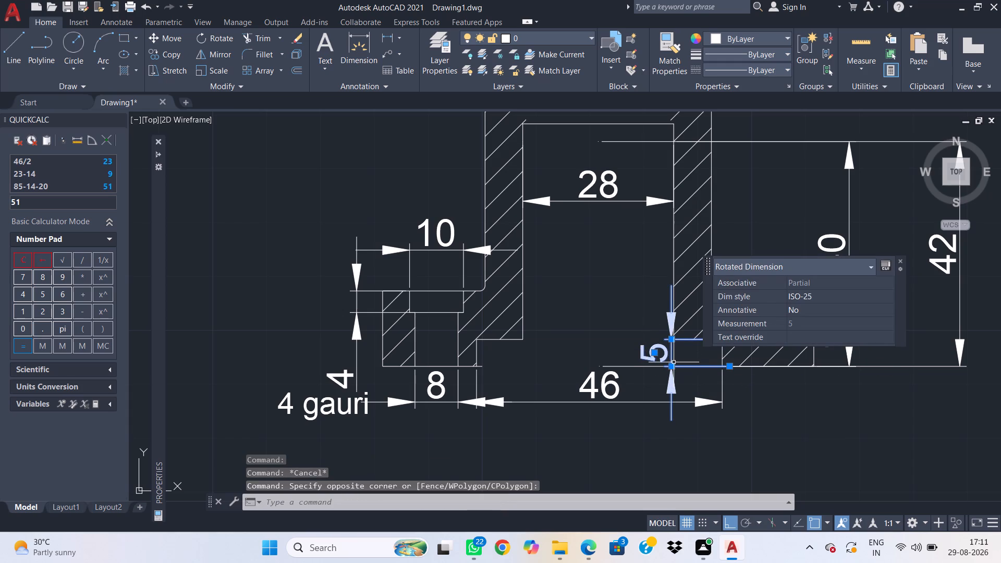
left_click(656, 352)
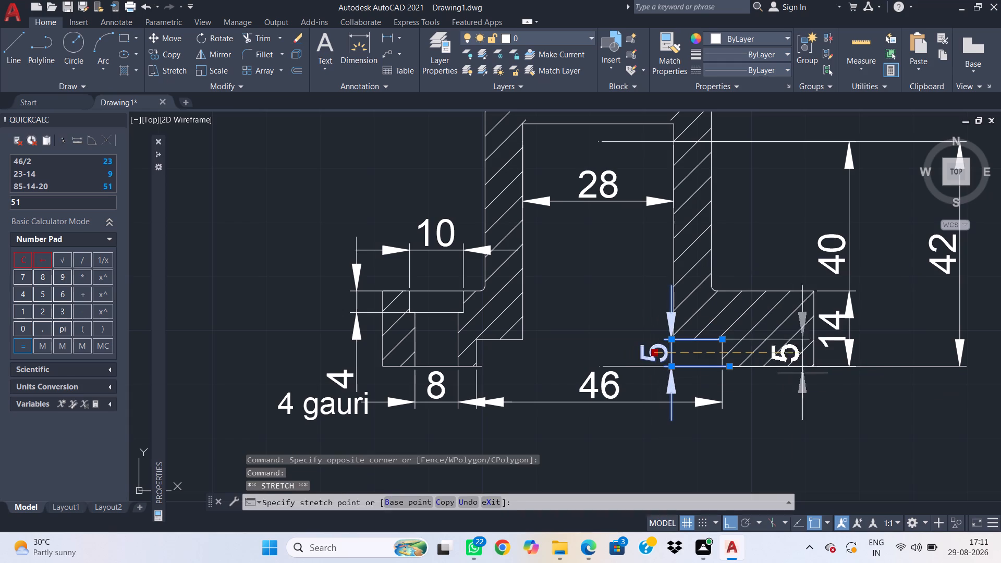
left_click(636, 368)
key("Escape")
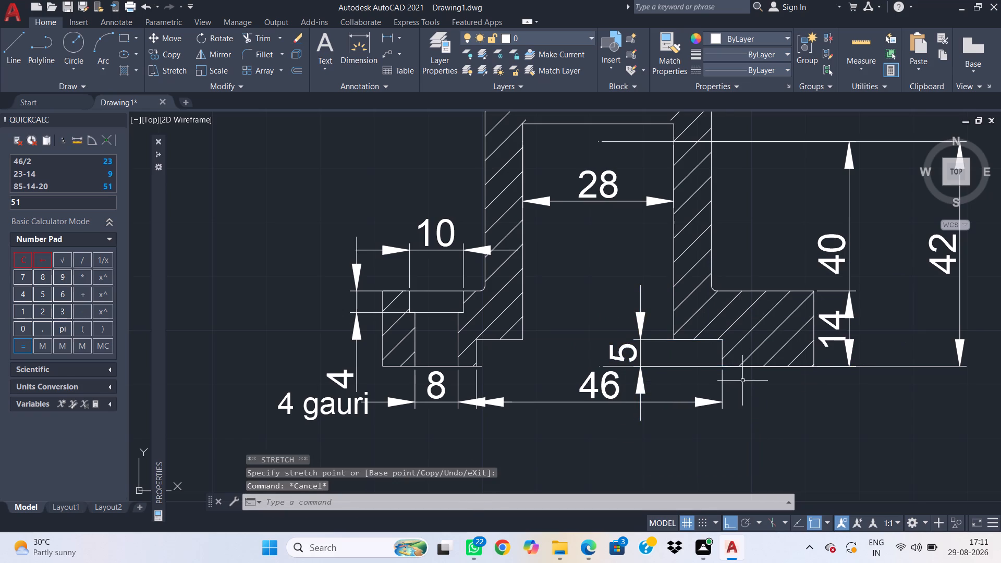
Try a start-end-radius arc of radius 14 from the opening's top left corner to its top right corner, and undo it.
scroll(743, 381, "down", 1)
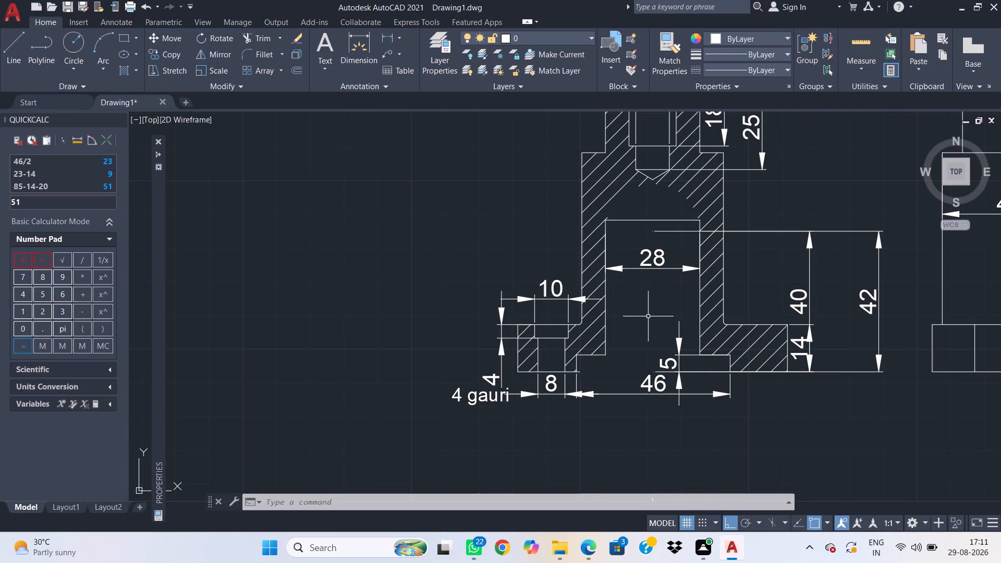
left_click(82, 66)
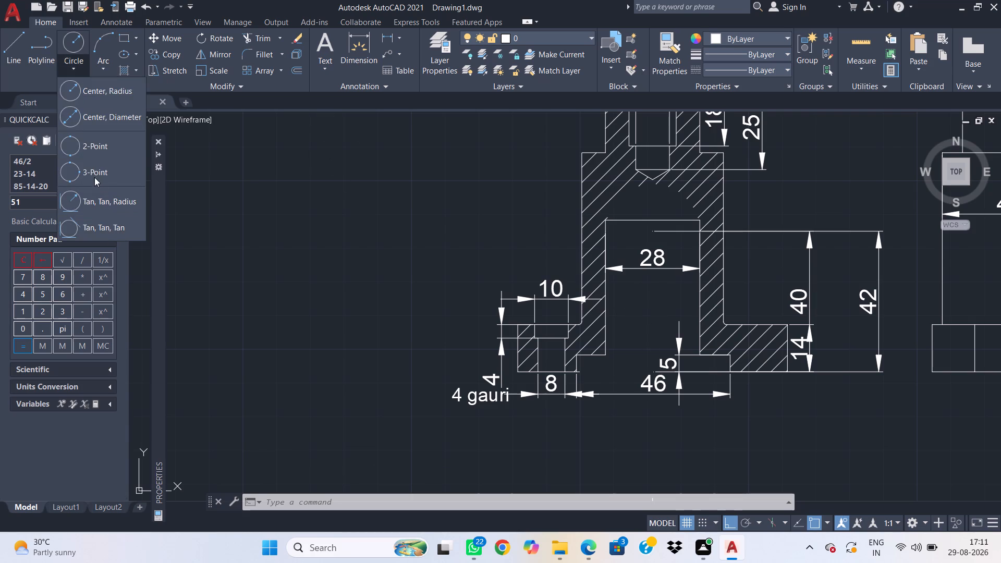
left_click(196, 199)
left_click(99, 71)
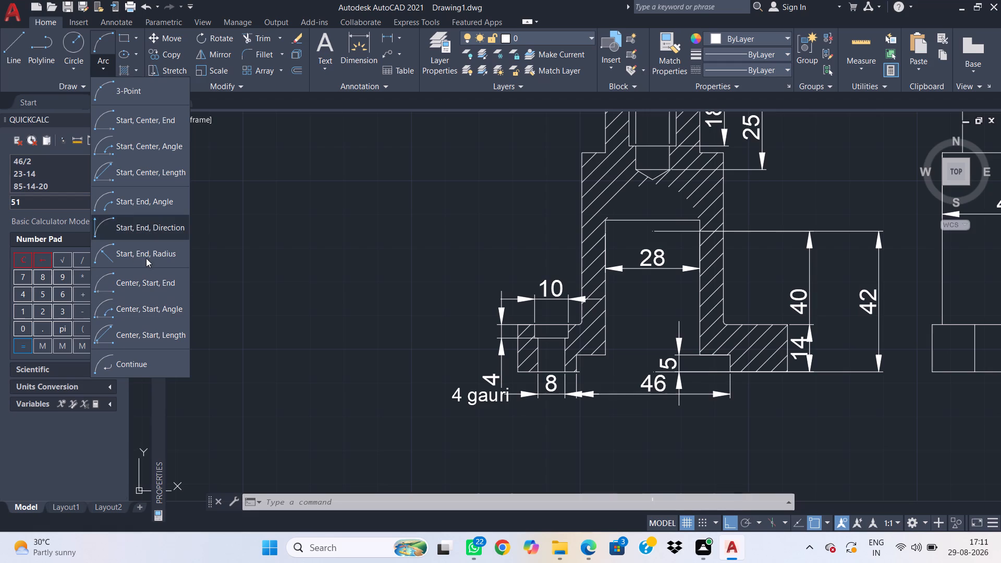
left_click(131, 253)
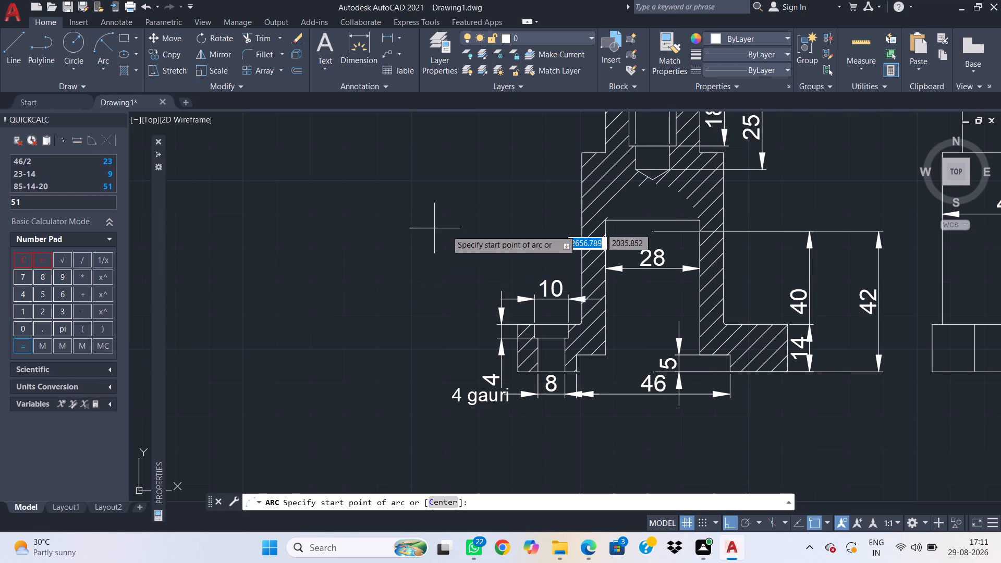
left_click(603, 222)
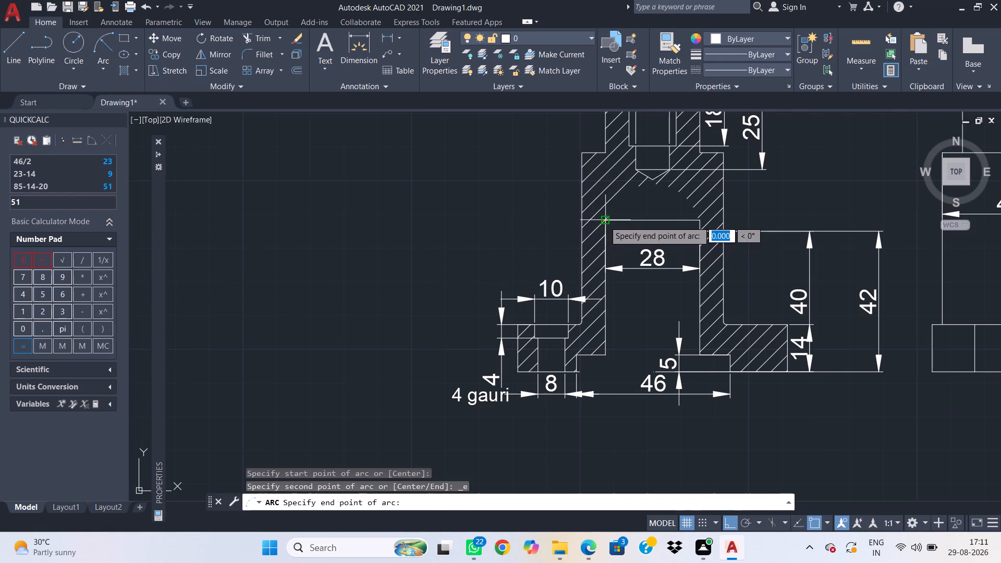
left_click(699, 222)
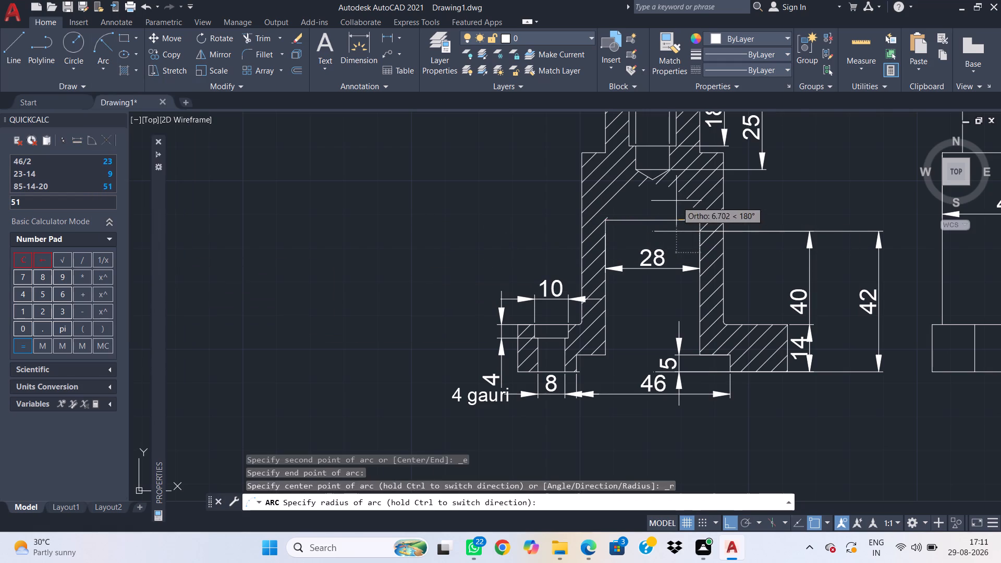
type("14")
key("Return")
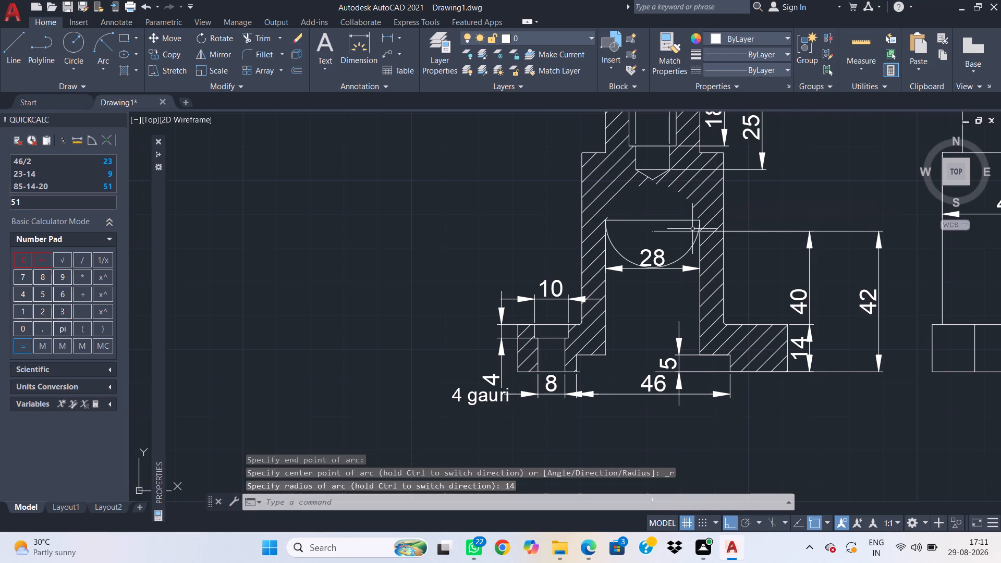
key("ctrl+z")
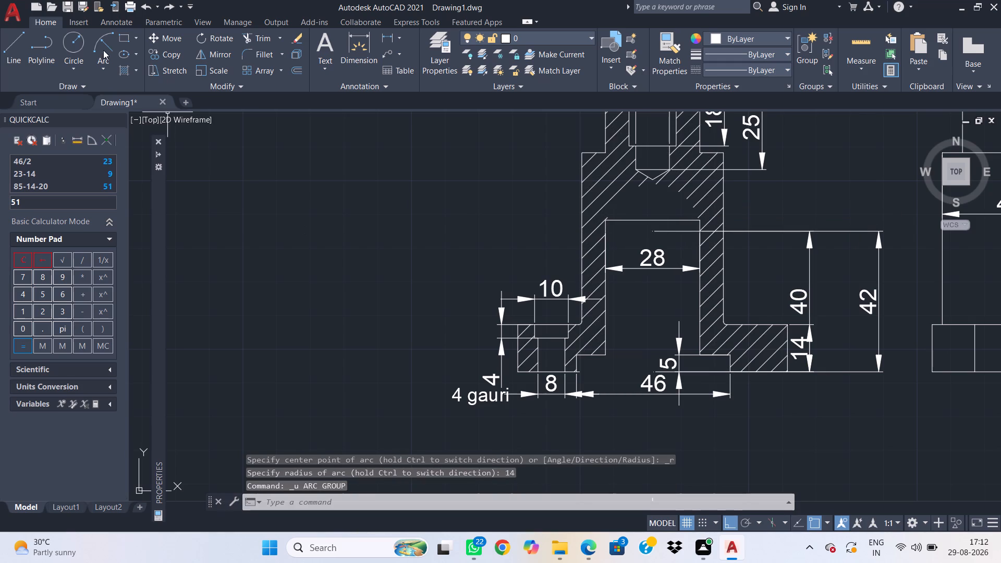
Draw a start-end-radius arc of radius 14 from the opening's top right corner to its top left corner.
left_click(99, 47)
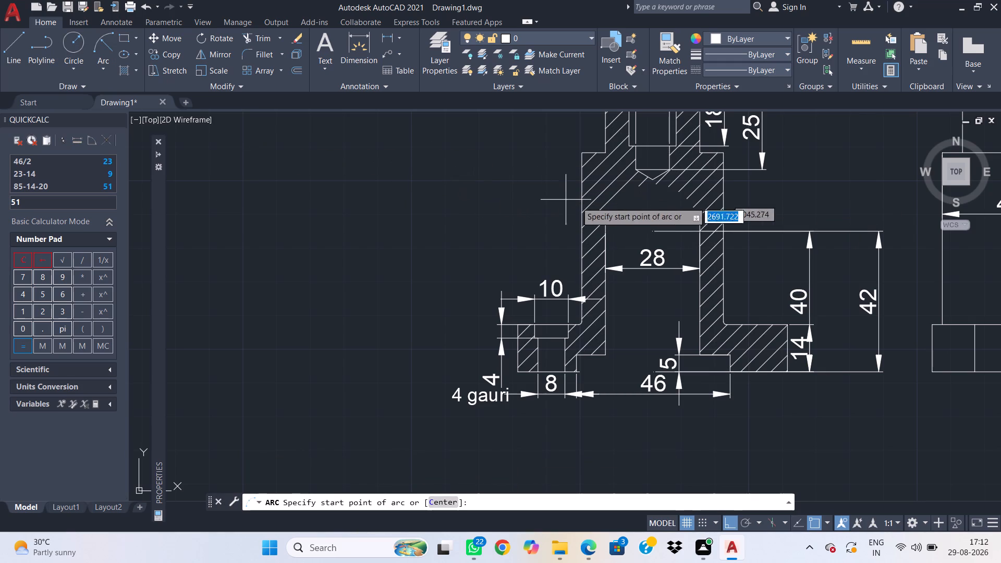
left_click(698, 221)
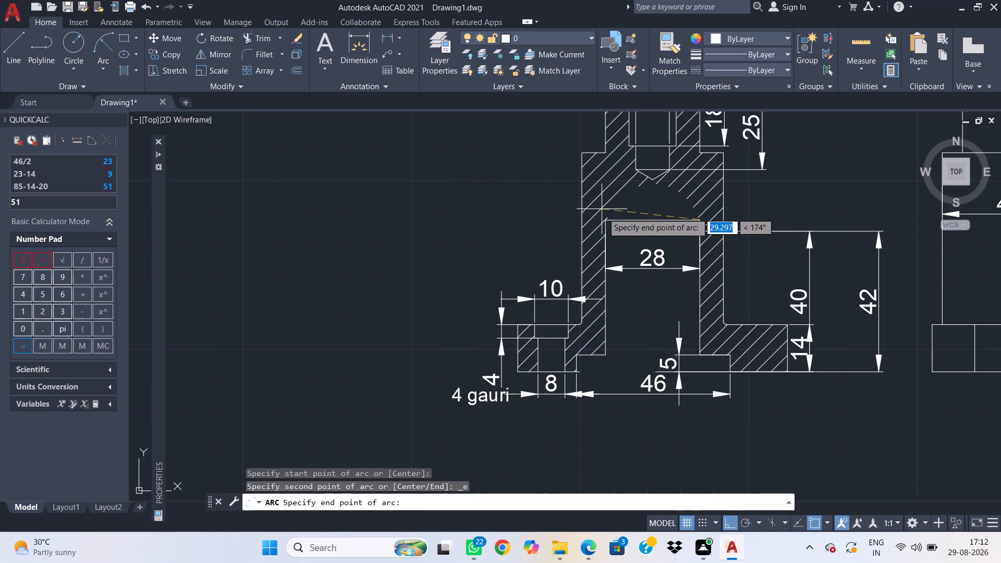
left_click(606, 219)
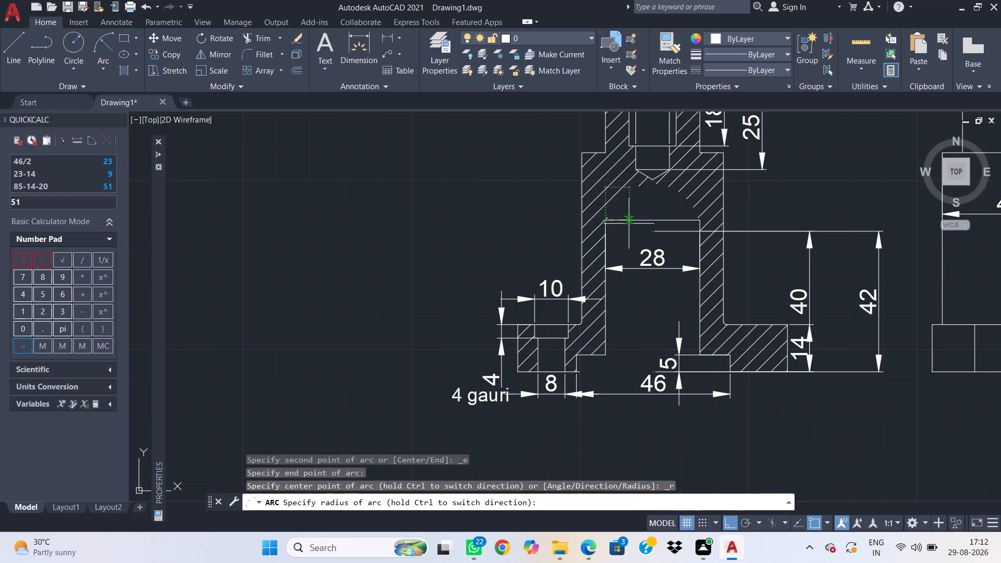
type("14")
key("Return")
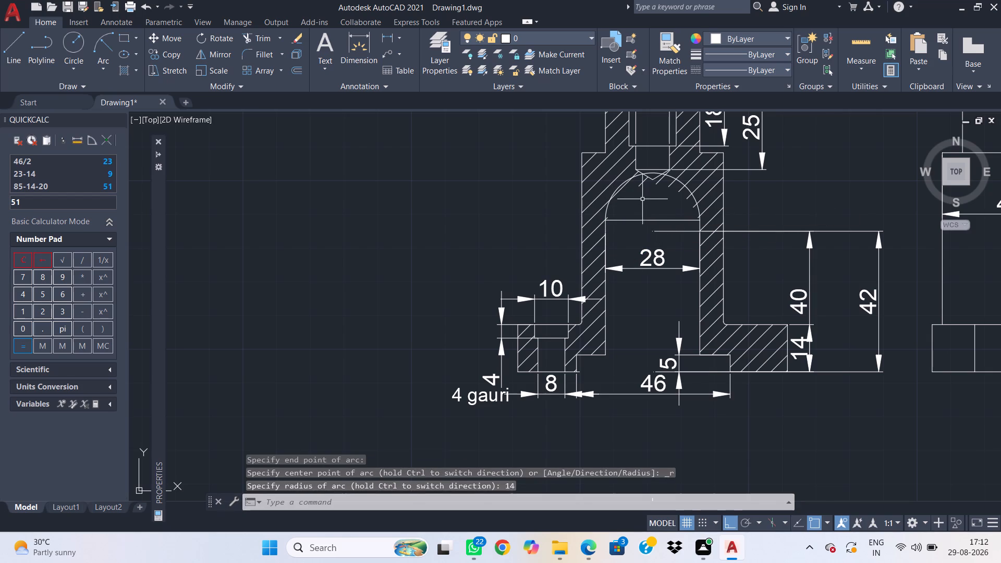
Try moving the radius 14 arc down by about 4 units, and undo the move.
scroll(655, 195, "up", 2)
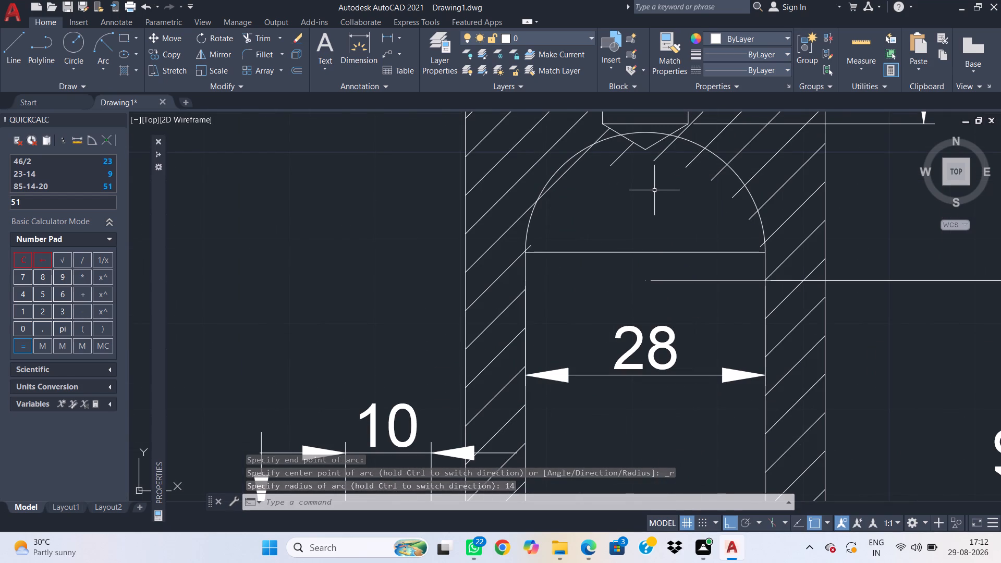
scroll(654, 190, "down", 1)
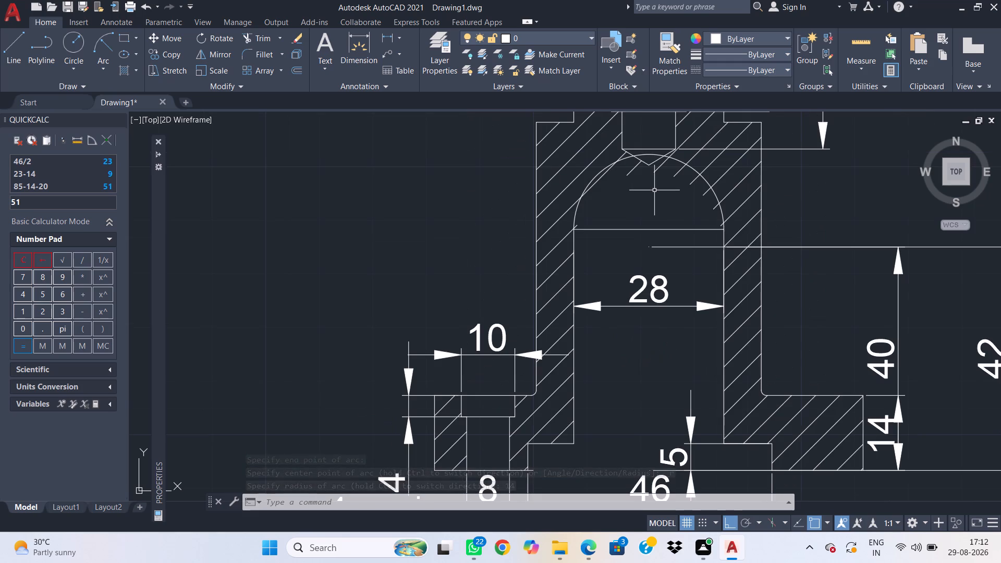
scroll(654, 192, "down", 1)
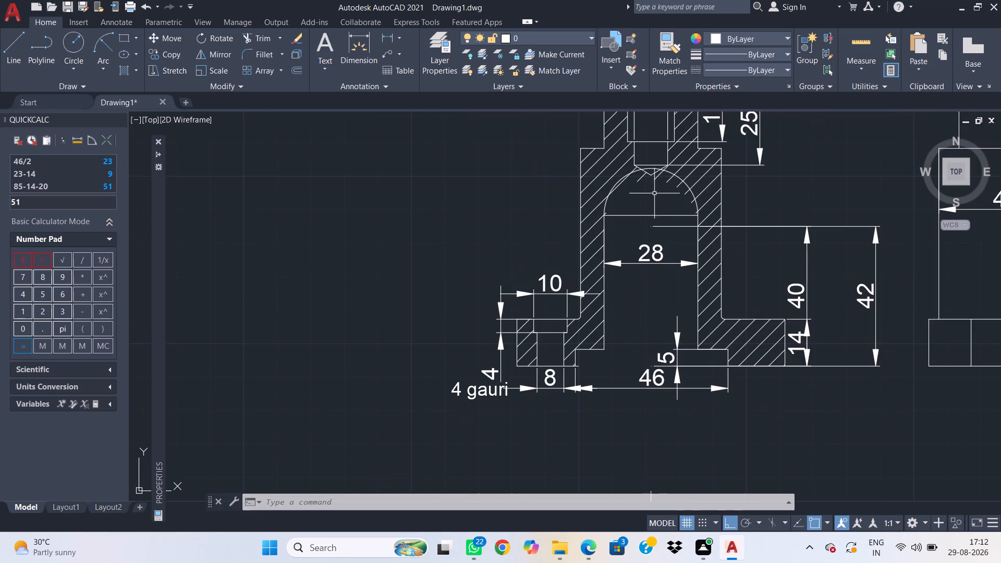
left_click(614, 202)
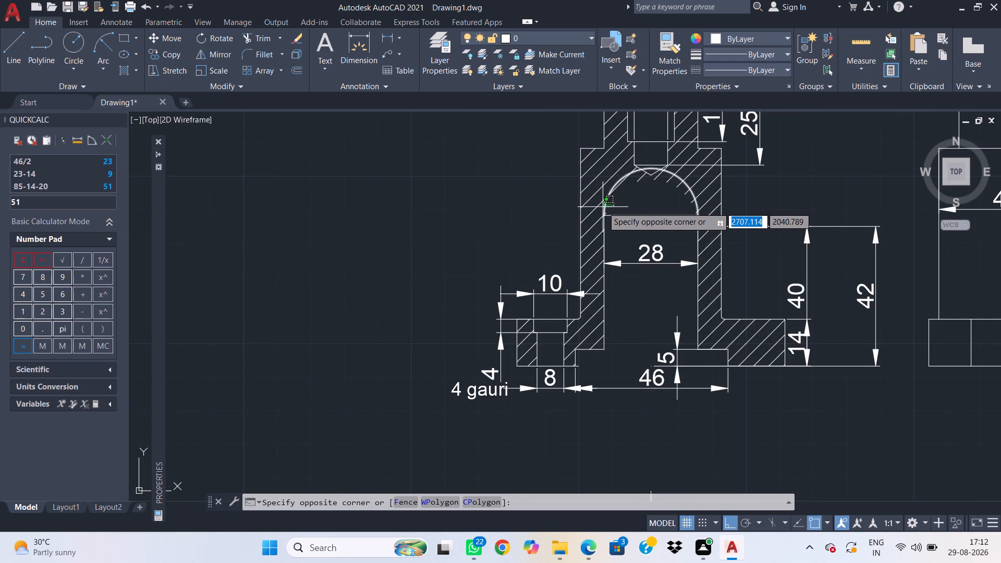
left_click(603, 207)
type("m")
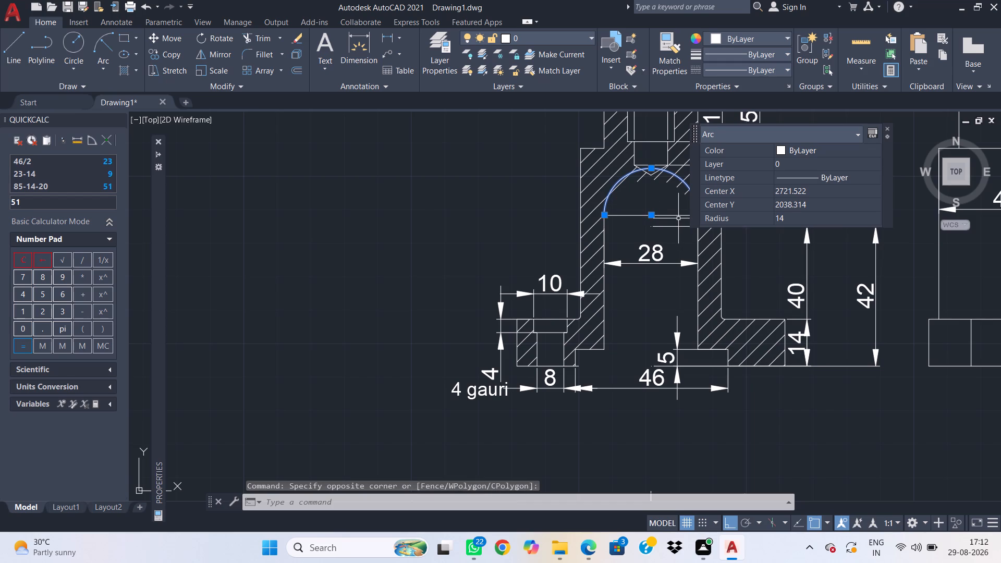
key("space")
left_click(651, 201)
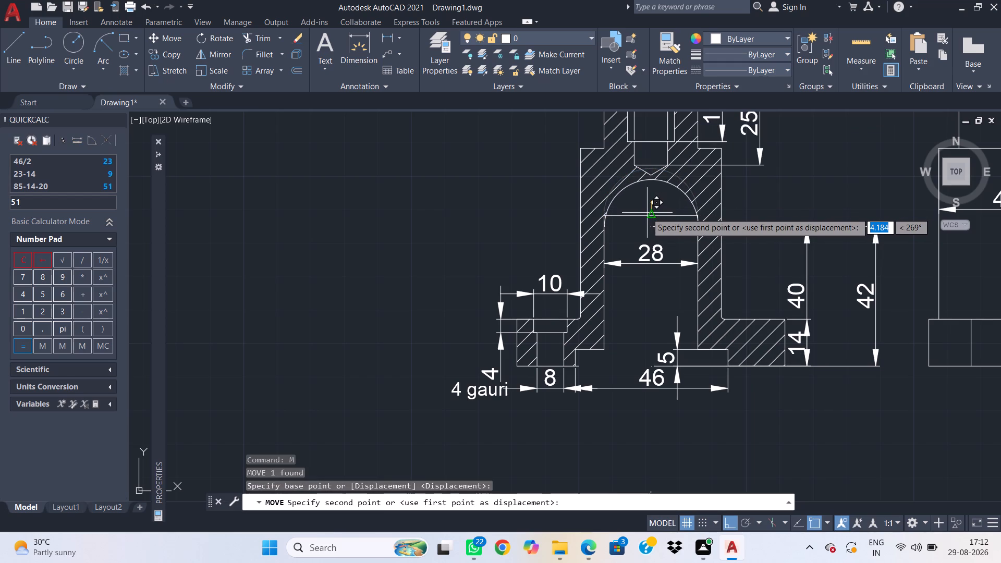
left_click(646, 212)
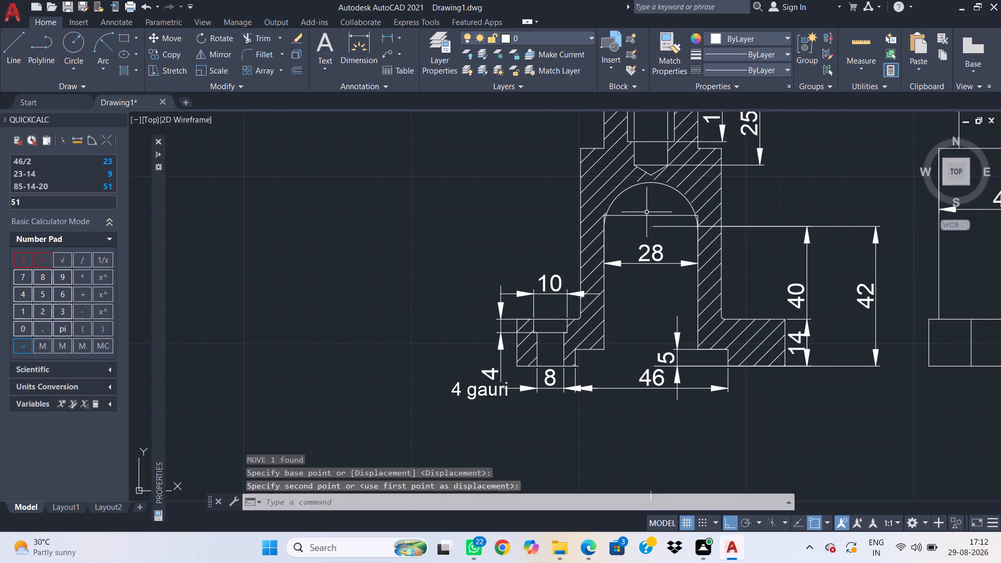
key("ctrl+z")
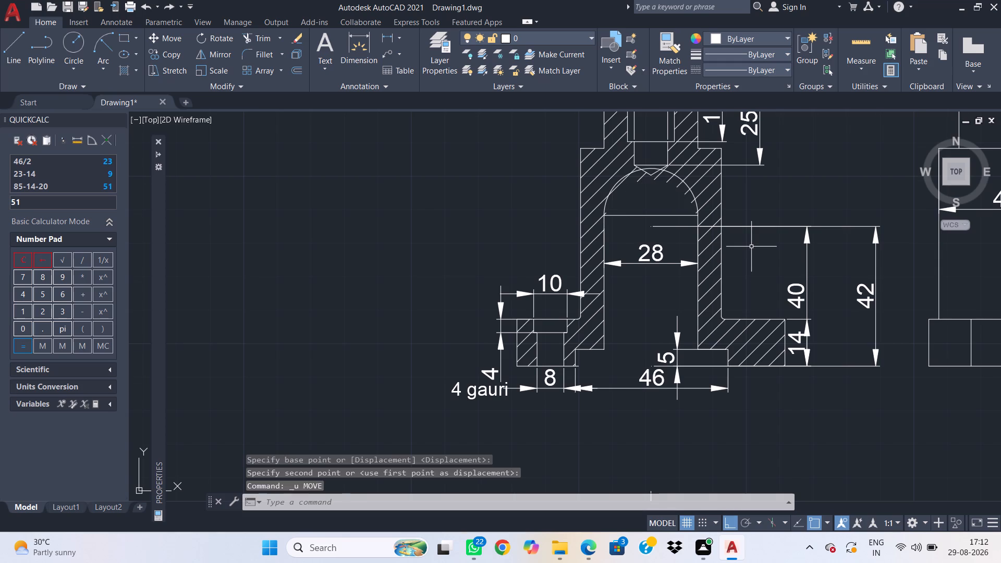
Undo back to the original arched opening, reverting the redrawn outline, the arc and side line deletions and the outer 42 dimension.
key("ctrl+z")
key("ctrl+z")
key("ctrl+z")
key("ctrl+z")
key("ctrl+z")
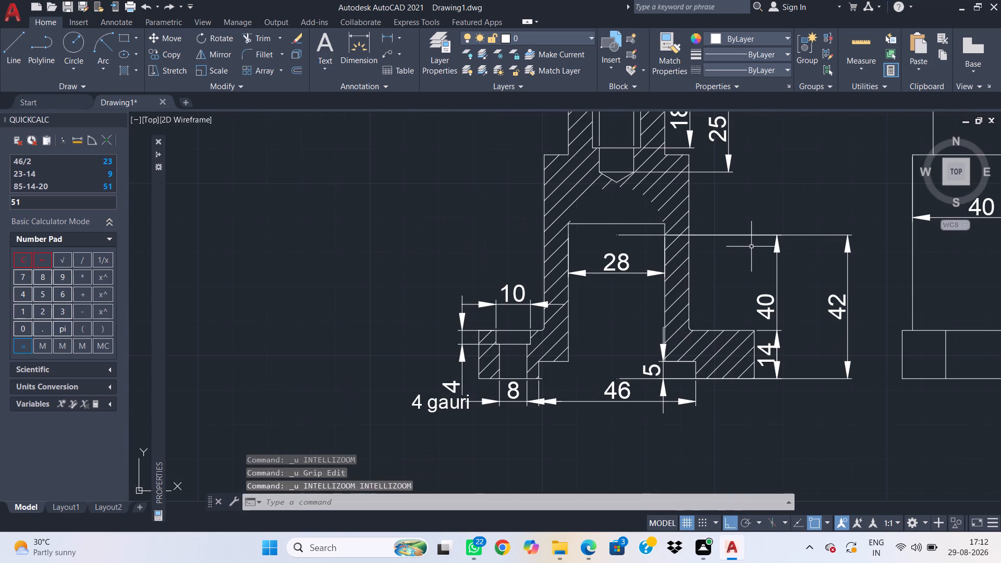
key("ctrl+z")
key("ctrl+z")
key("ctrl+z")
key("ctrl+z")
key("ctrl+z")
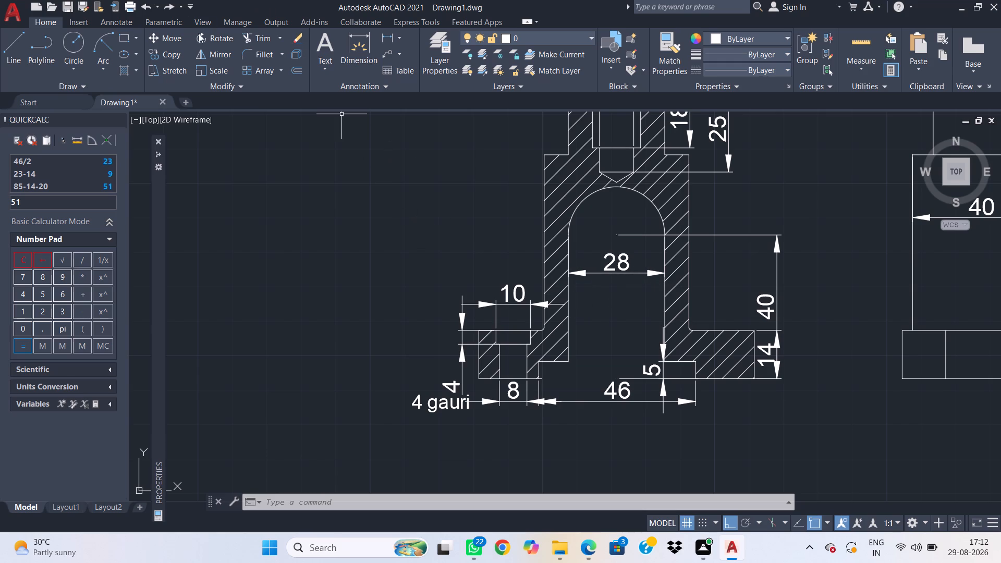
Add multiline text of height 4 reading "Section view A-A" beside the upper part of the hatched section view.
left_click(332, 43)
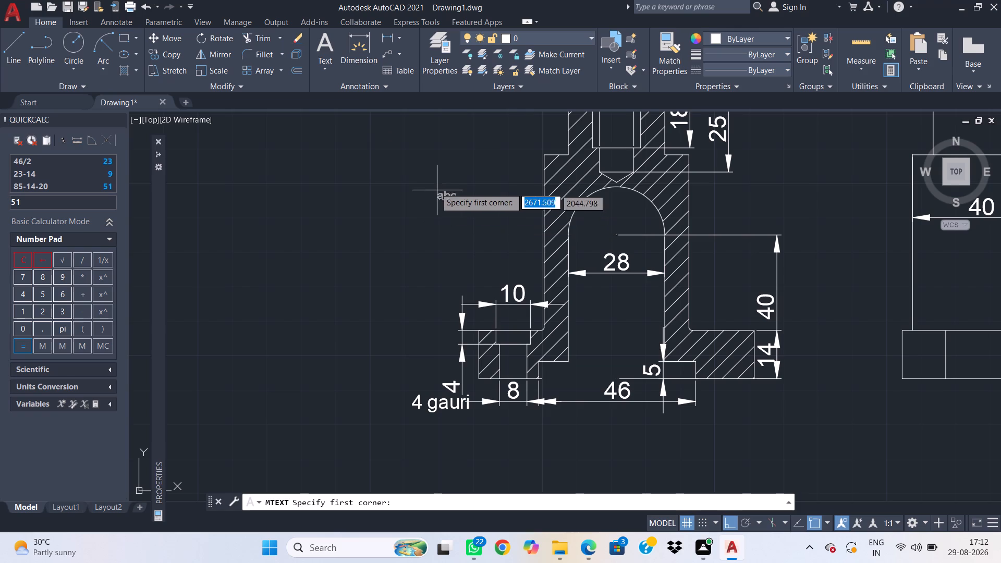
middle_click_drag(480, 243, 565, 339)
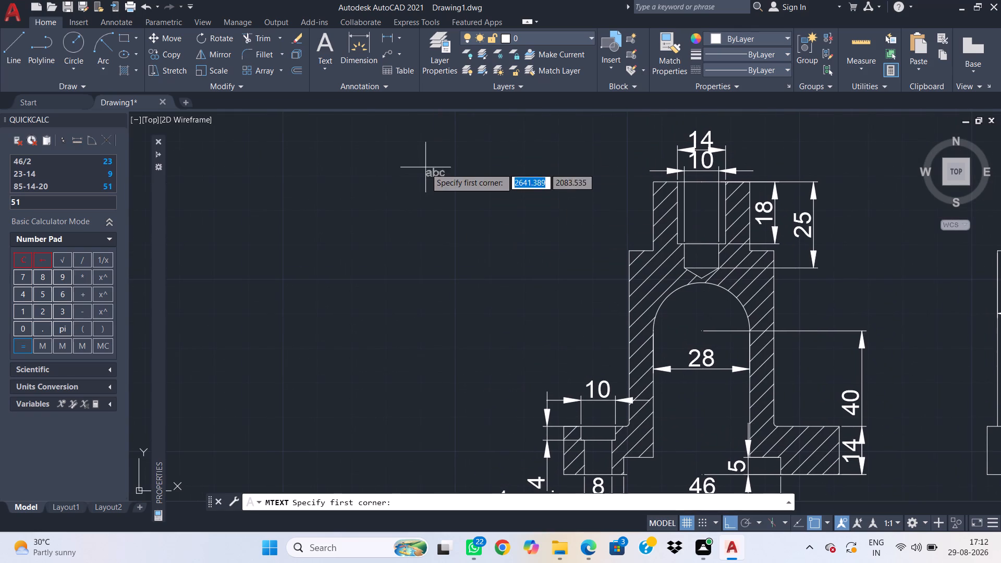
left_click(475, 190)
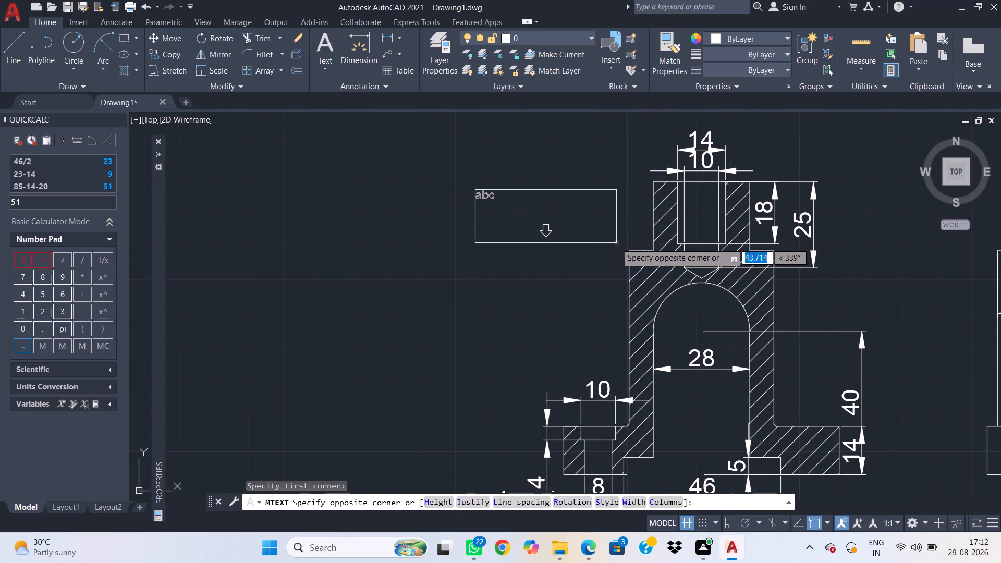
left_click(618, 236)
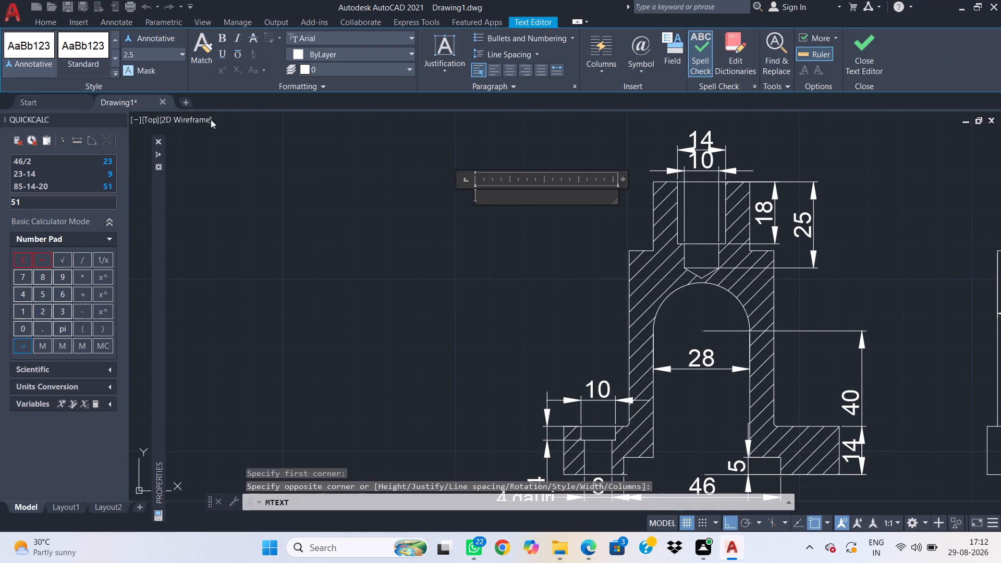
left_click(139, 53)
key("4")
key("Return")
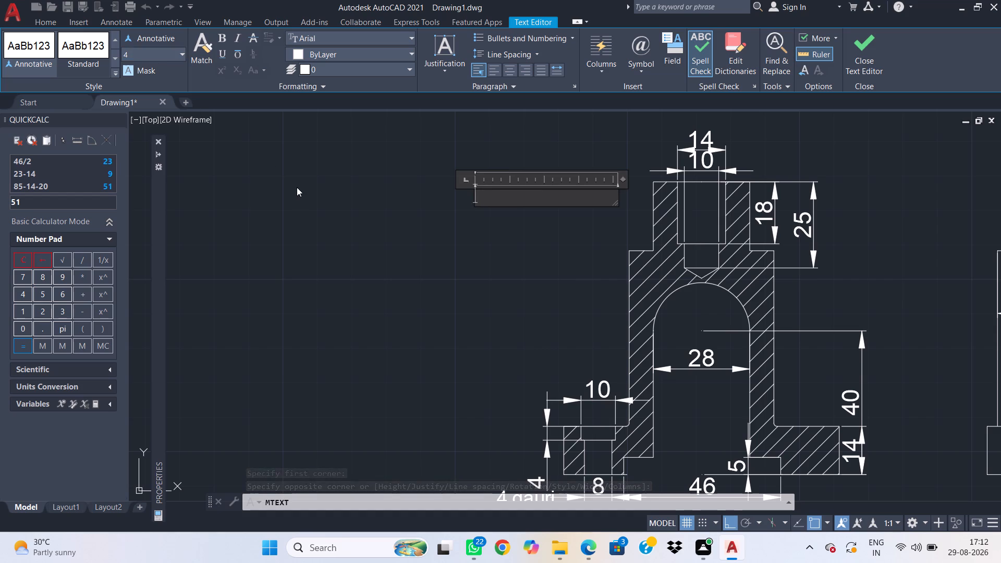
type("Section")
key("space")
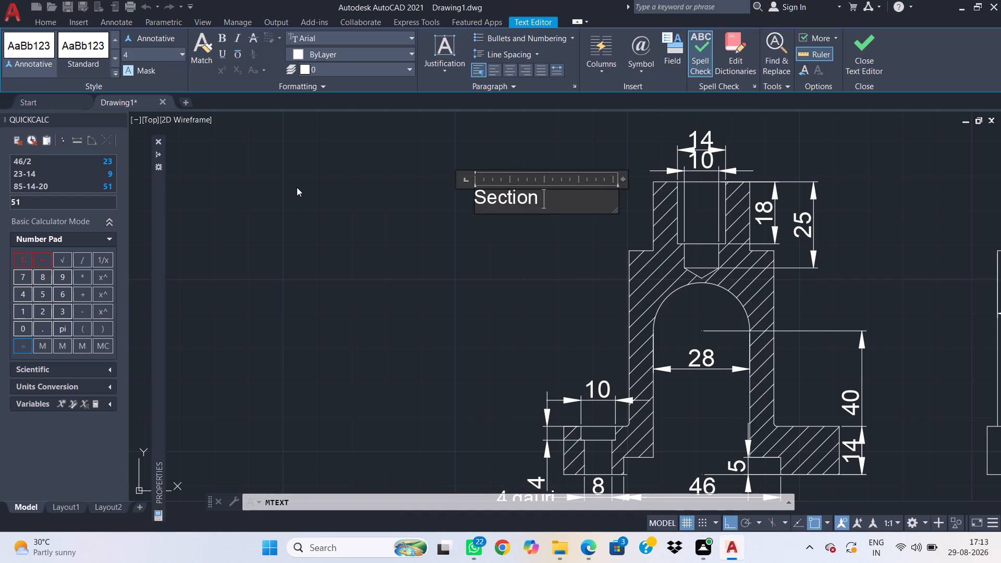
type("view")
key("space")
key("shift+a")
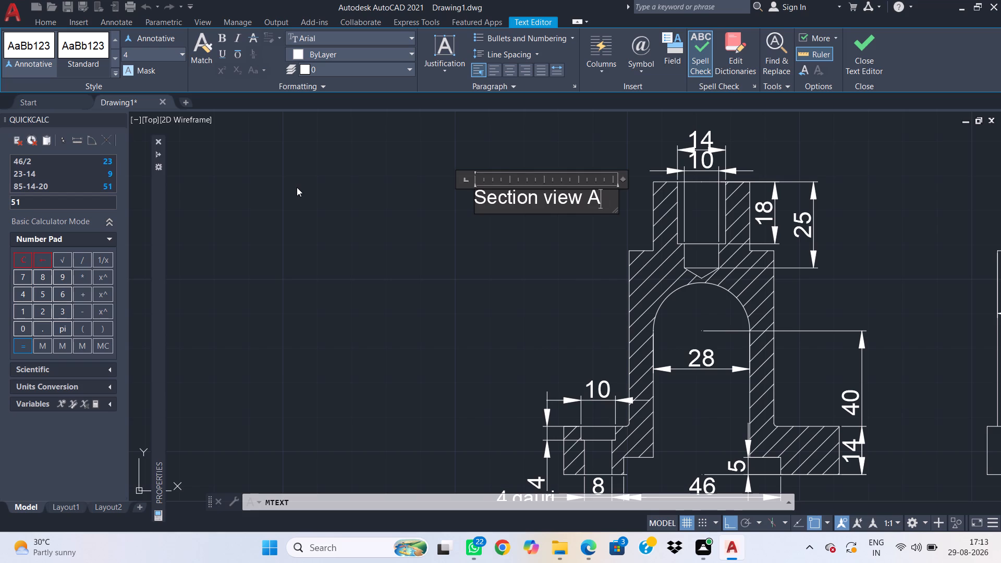
key("minus")
key("shift+a")
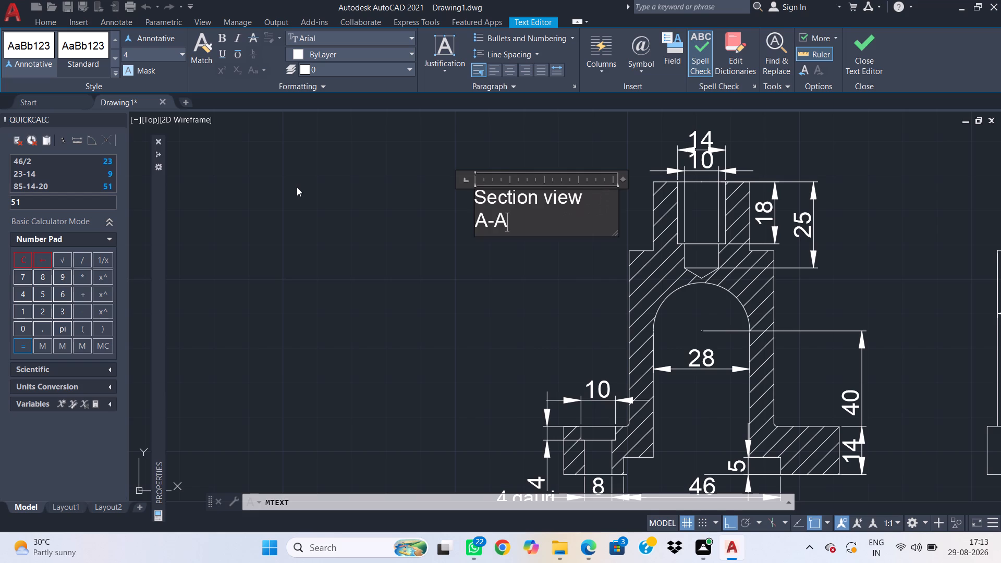
key("Return")
key("BackSpace")
key("BackSpace")
key("BackSpace")
key("BackSpace")
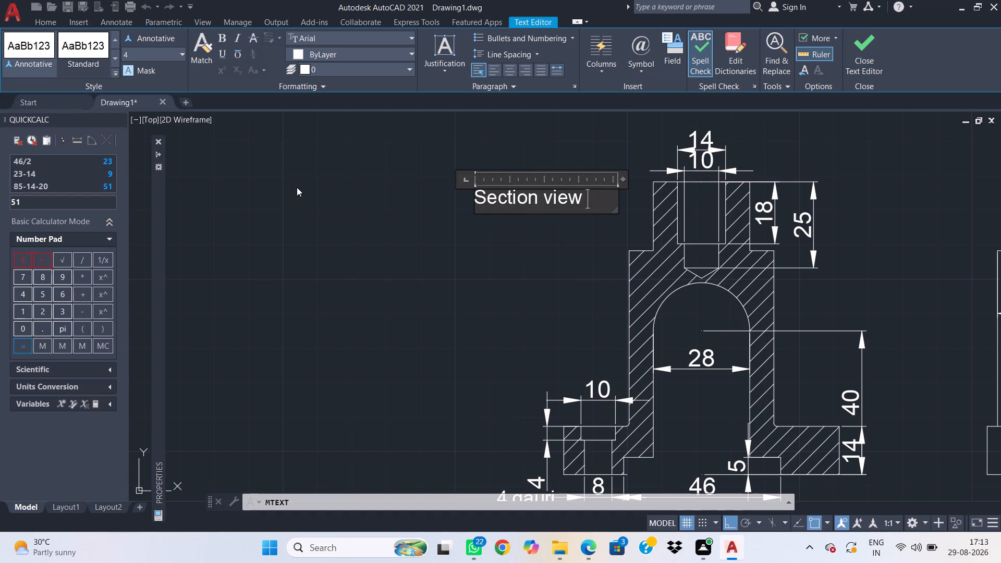
key("shift+a")
key("minus")
key("shift+a")
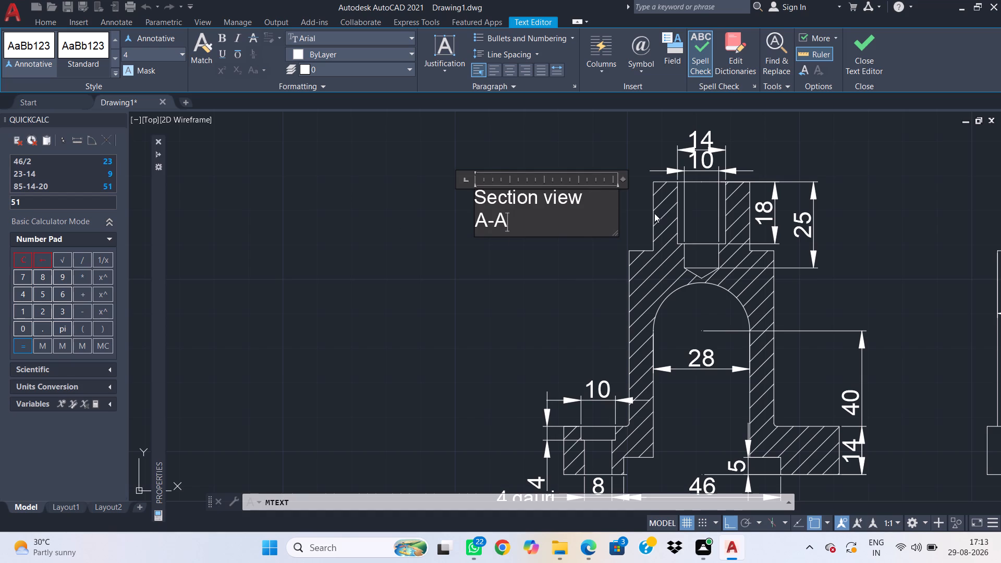
Enlarge the text frame to a width of about 50 so "Section view A-A" fits on one line.
left_click(621, 180)
left_click_drag(622, 177, 646, 180)
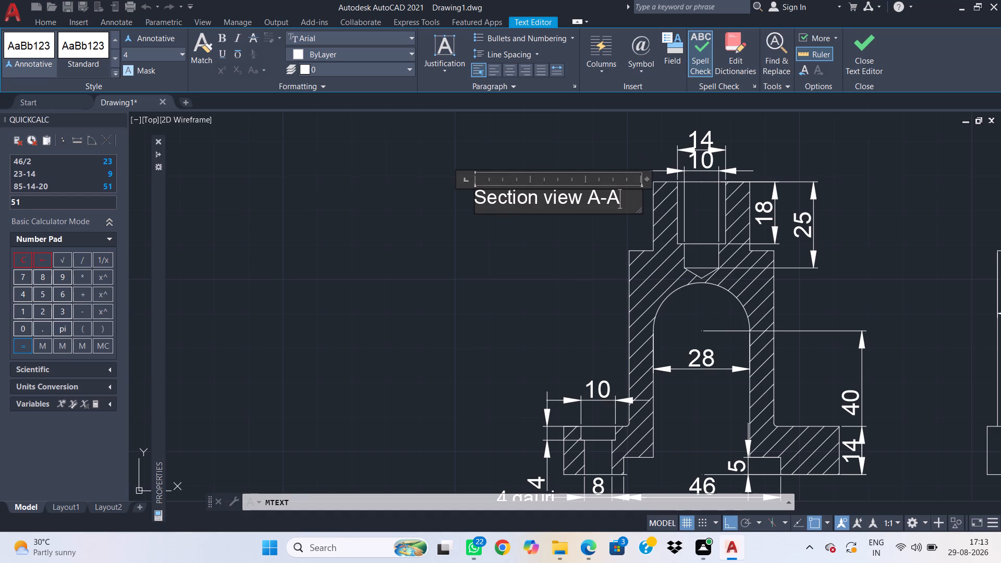
left_click_drag(638, 210, 642, 232)
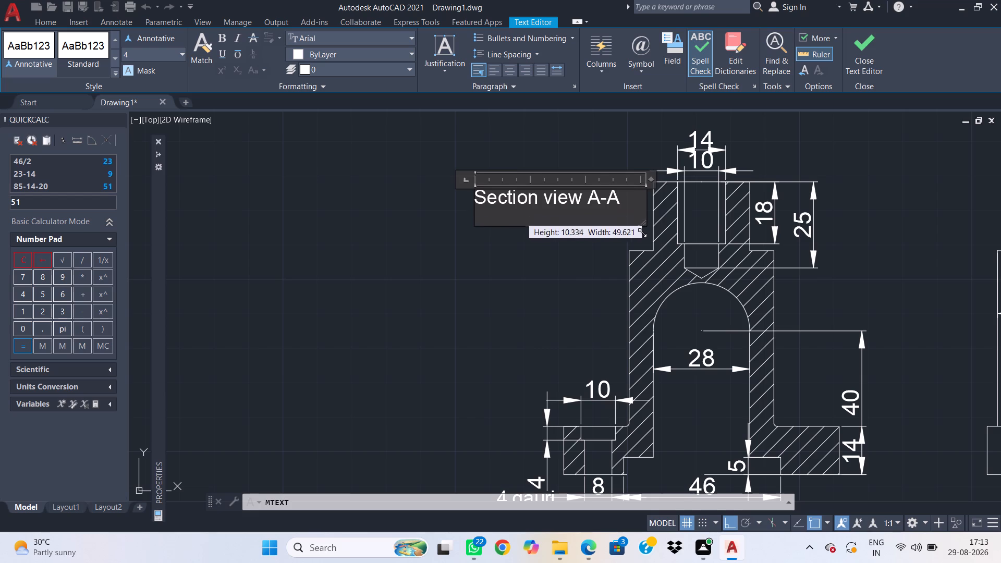
left_click_drag(642, 232, 642, 235)
Add a second line "Scale: 1:1" to the section view label and finish the text.
key("Return")
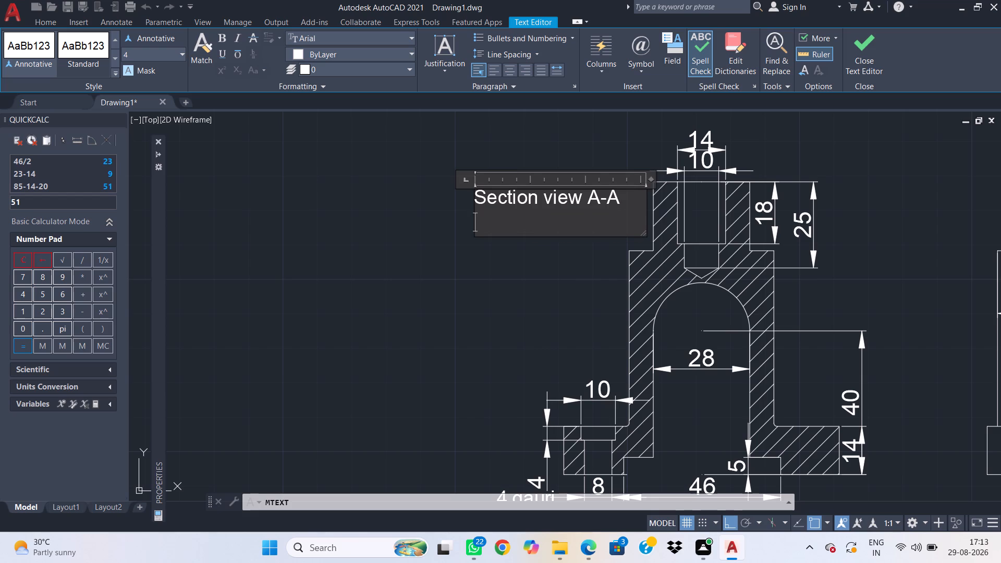
key("shift+s")
type("ca")
type("le")
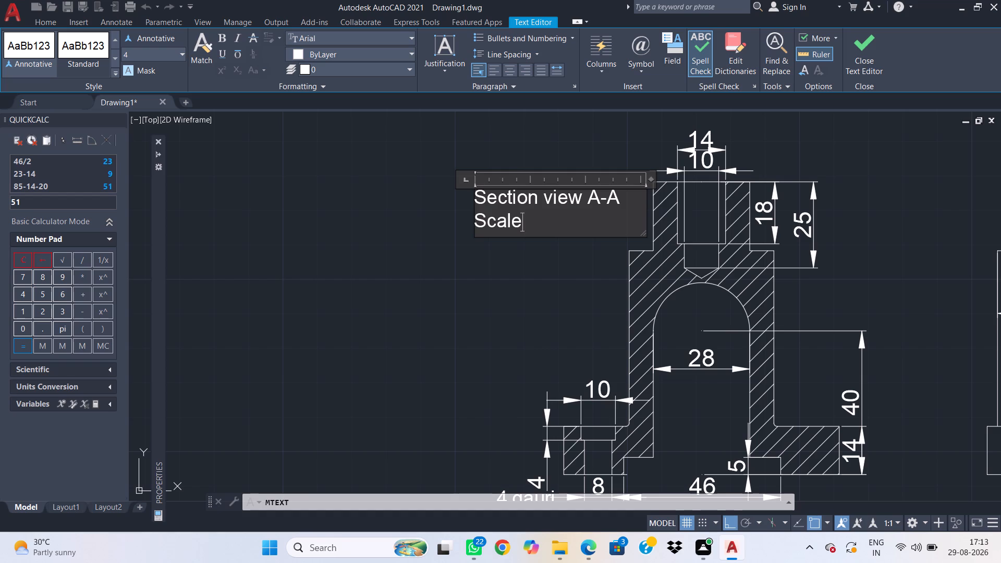
type(": 1")
type(":1")
left_click(510, 263)
key("Escape")
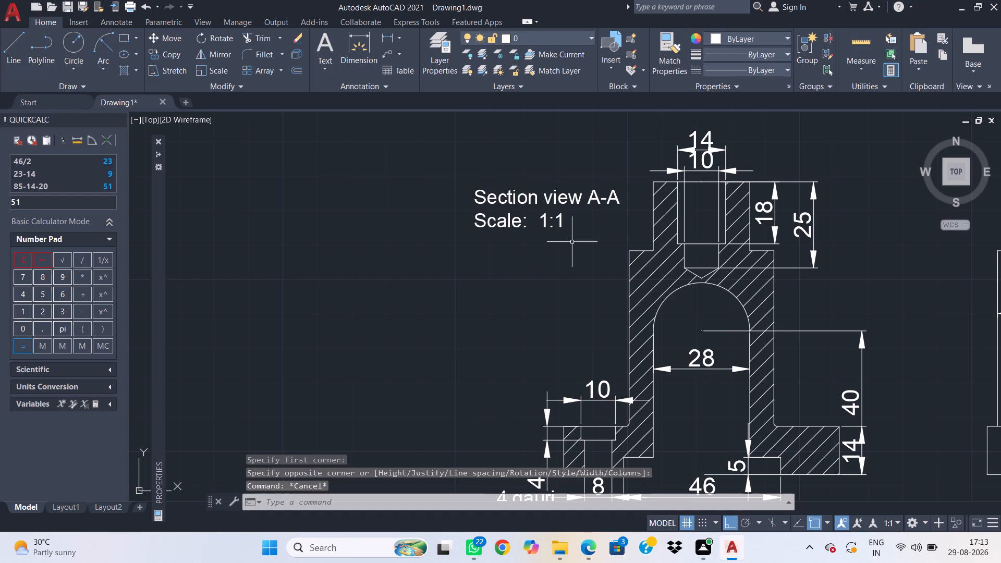
Copy the section view label with Ortho off, placing one copy below the side view and one below the top view.
left_click(583, 254)
left_click(524, 198)
type("co")
key("space")
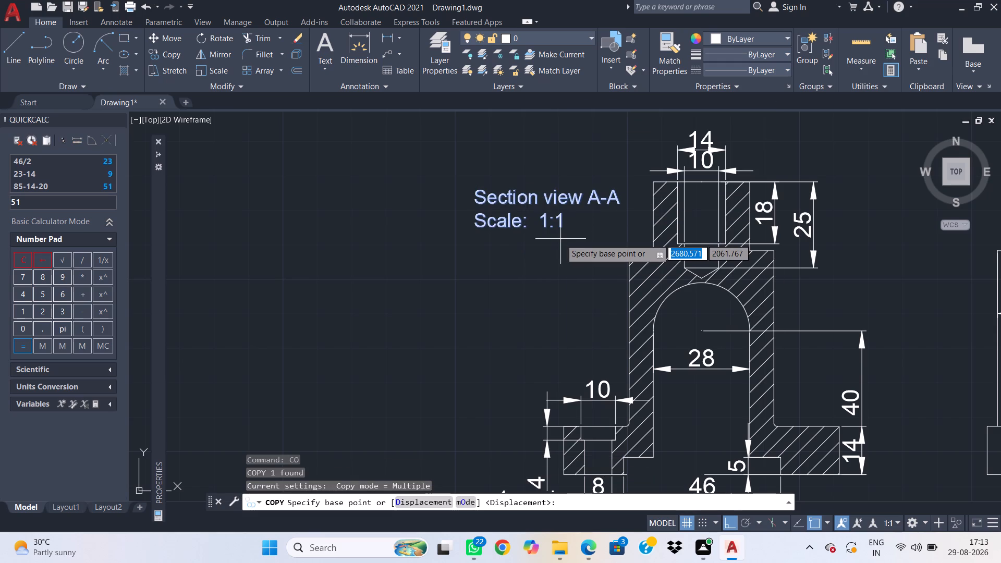
key("shift+F8")
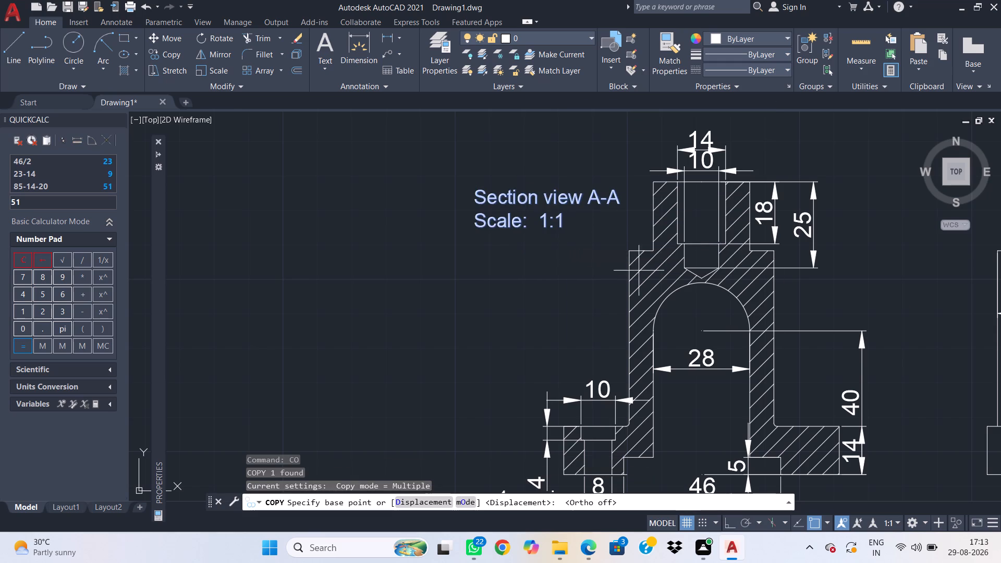
scroll(724, 291, "down", 1)
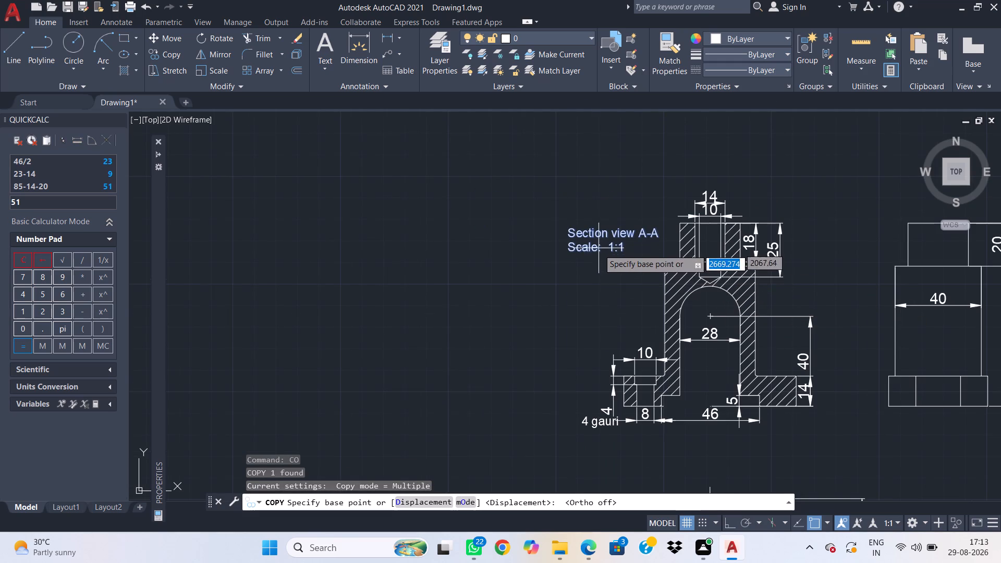
left_click(582, 267)
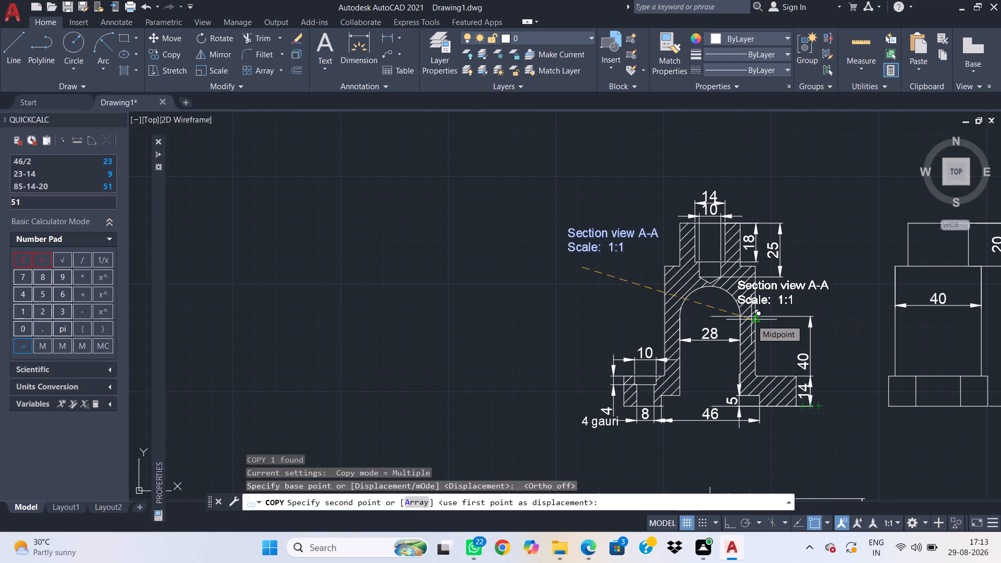
scroll(836, 383, "down", 1)
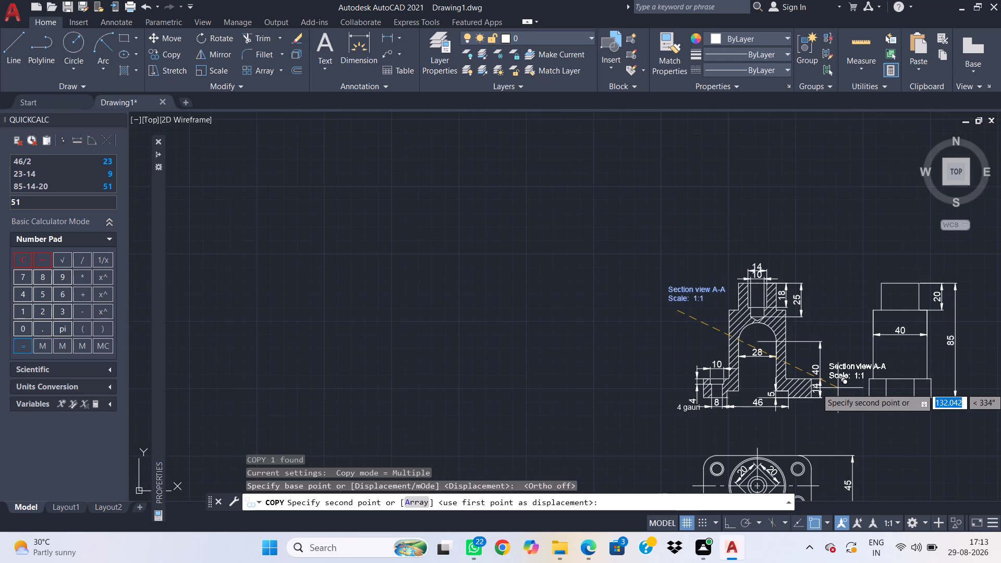
left_click(900, 436)
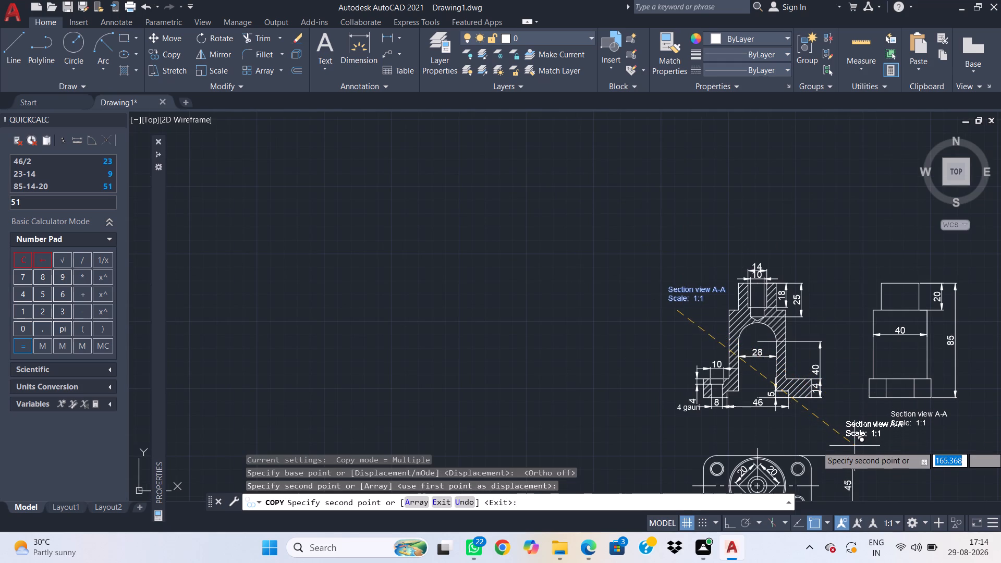
middle_click_drag(788, 460, 777, 407)
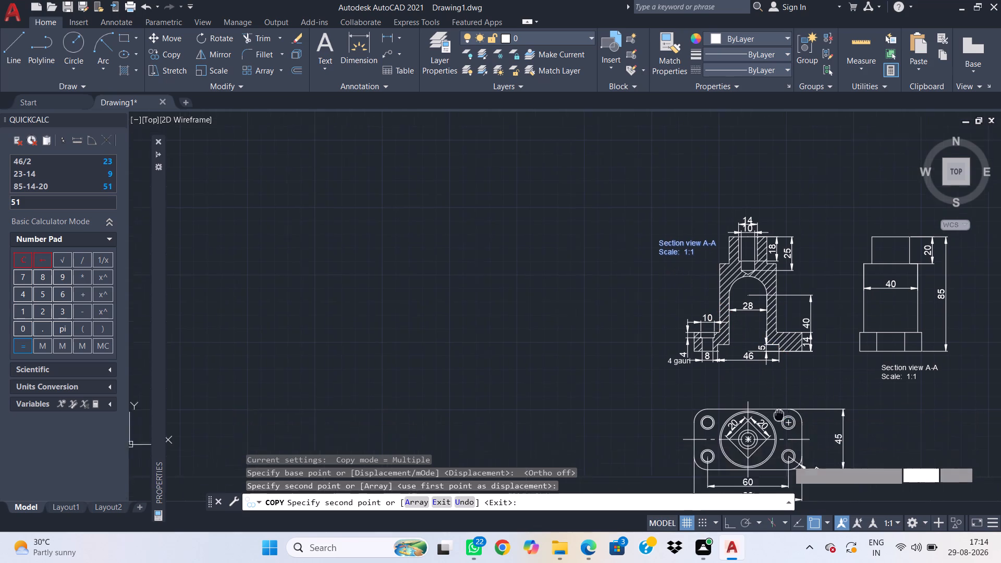
middle_click_drag(777, 407, 767, 261)
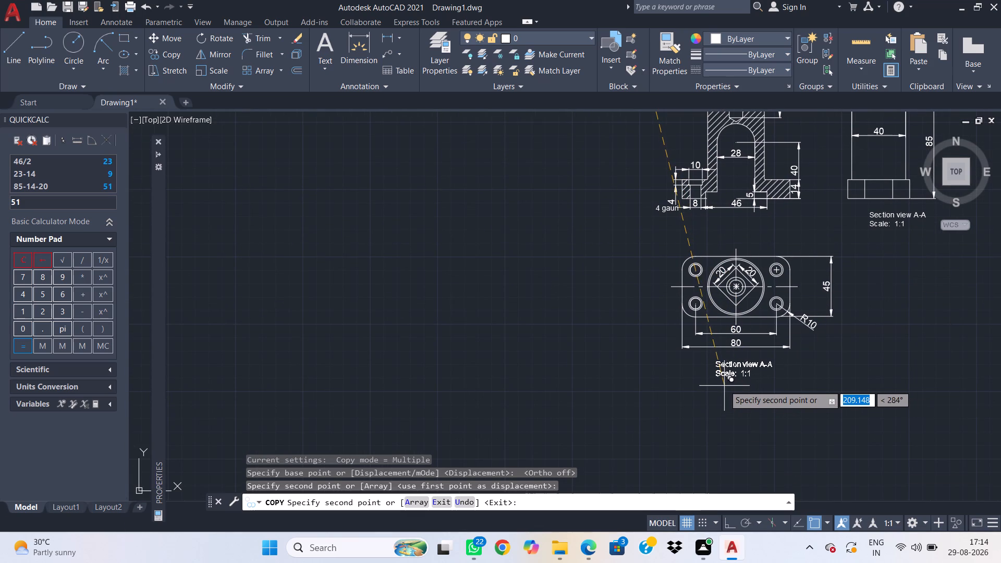
left_click(724, 385)
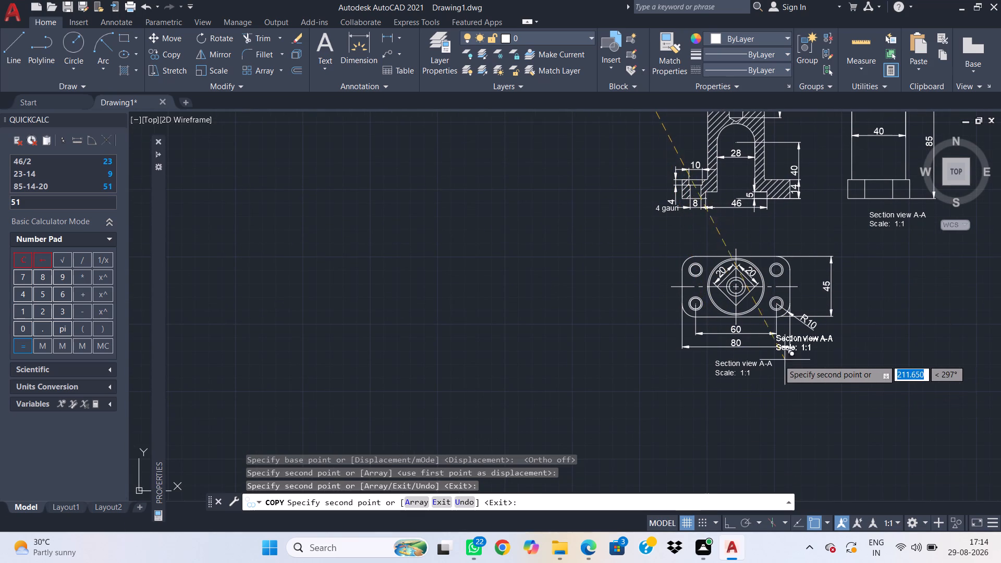
key("Escape")
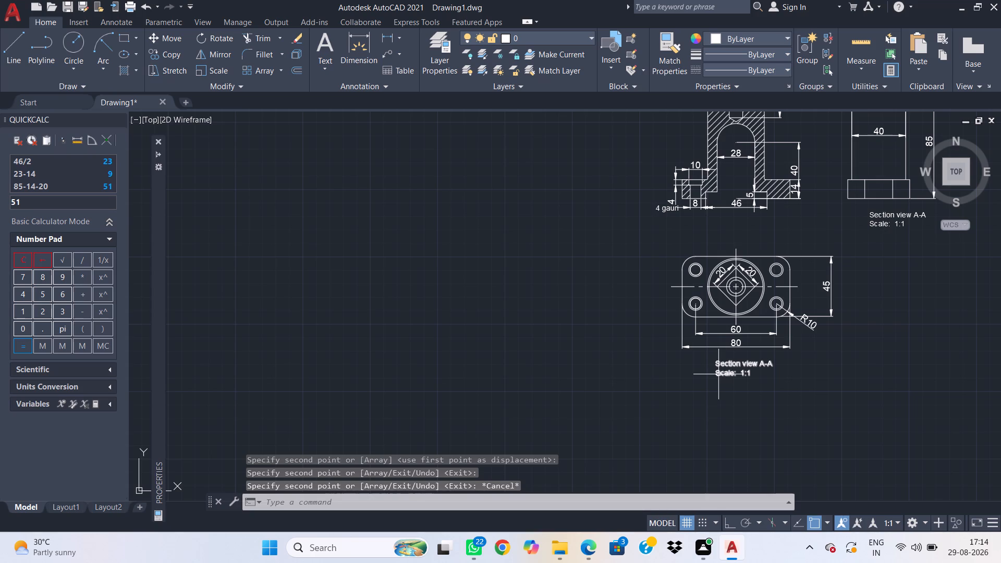
Change the title line of the label below the top view to "Front view".
scroll(718, 374, "up", 1)
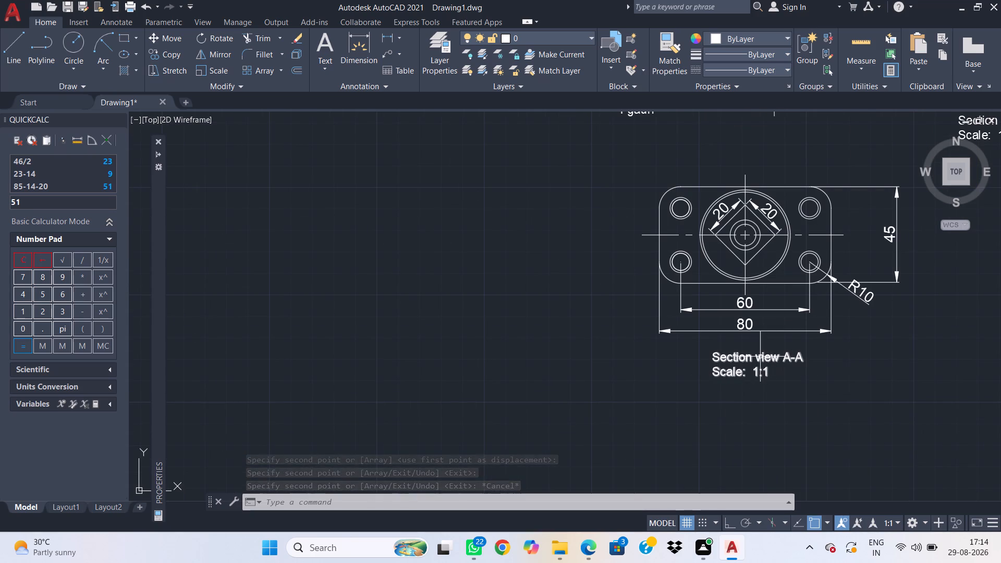
double_click(760, 357)
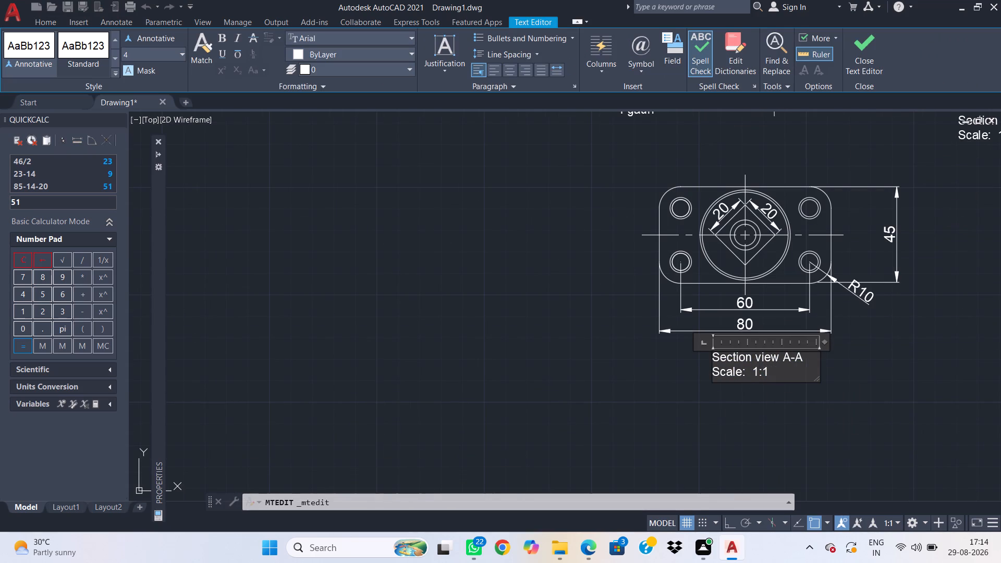
key("Right")
key("Right")
key("Right")
key("Right")
key("Right")
key("Right")
key("Right")
key("Right")
key("Left")
key("BackSpace")
key("BackSpace")
key("BackSpace")
key("BackSpace")
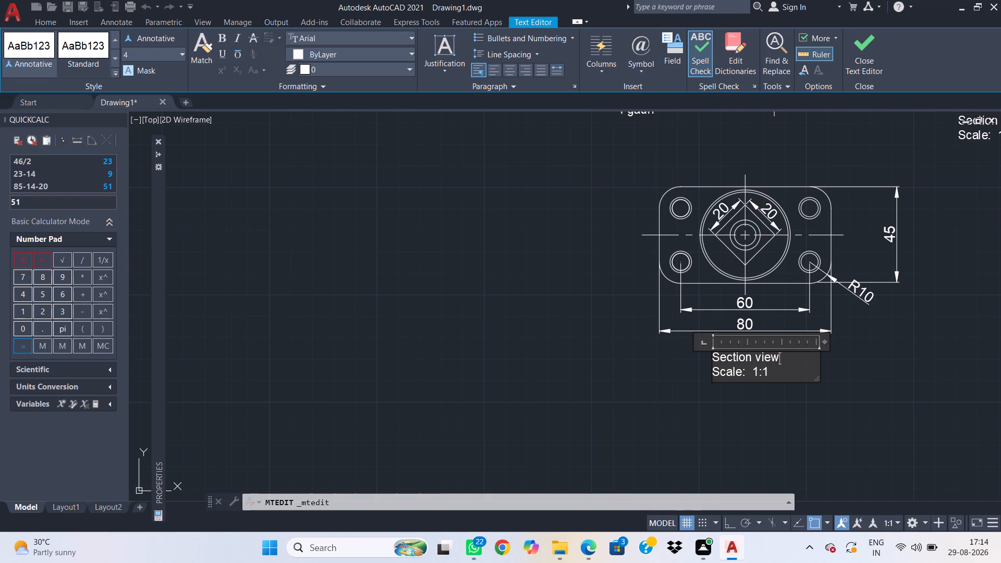
key("Left")
key("Left")
key("Left")
key("Left")
key("Left")
key("BackSpace")
key("BackSpace")
key("BackSpace")
key("BackSpace")
key("BackSpace")
key("BackSpace")
key("BackSpace")
key("BackSpace")
key("BackSpace")
key("BackSpace")
key("BackSpace")
key("BackSpace")
key("BackSpace")
key("BackSpace")
key("BackSpace")
key("BackSpace")
key("BackSpace")
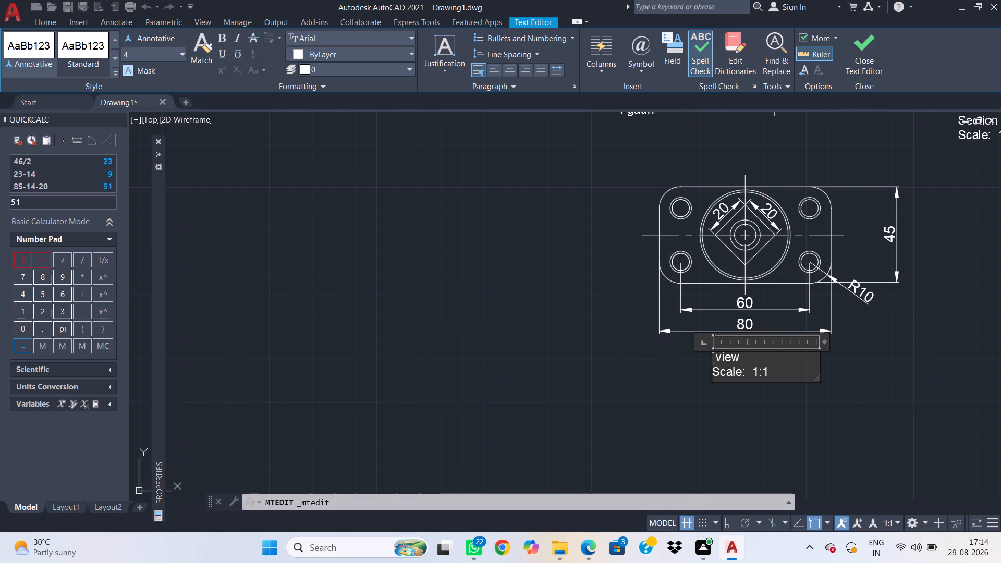
type("Front")
left_click(812, 402)
Change the title line of the label below the side view to "Auxiliary view B-B".
scroll(848, 350, "down", 1)
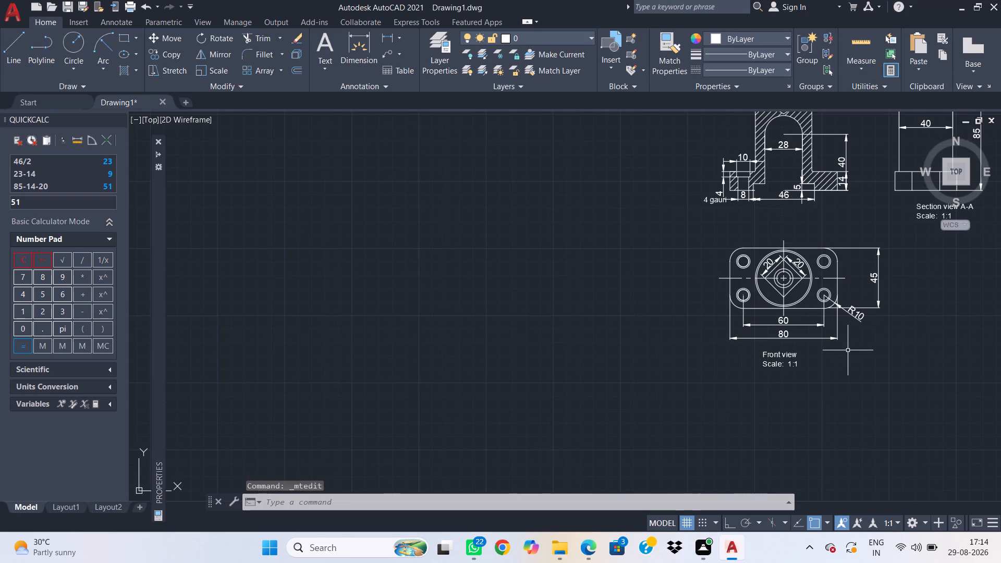
middle_click_drag(880, 323, 709, 398)
scroll(776, 335, "up", 1)
double_click(752, 253)
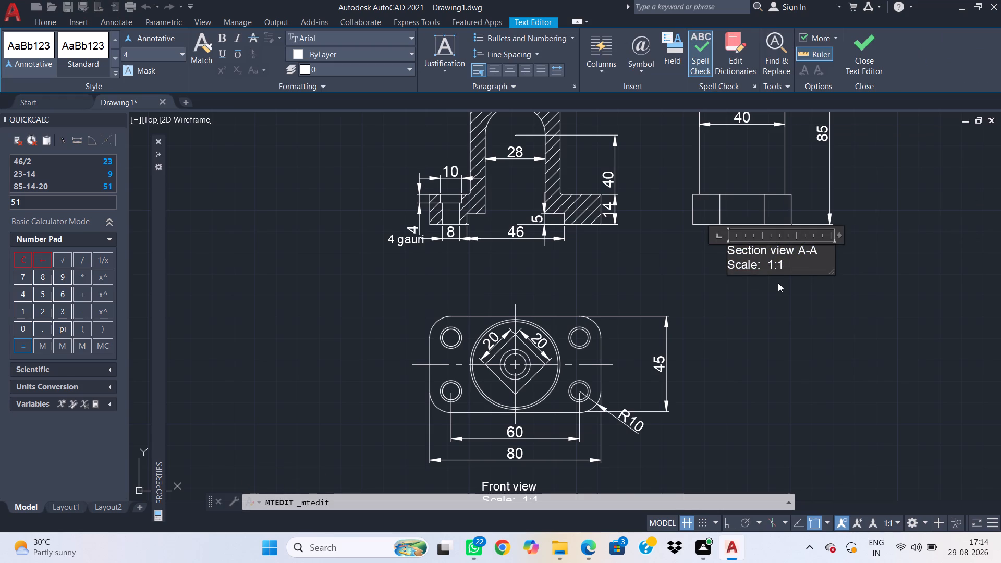
key("Right")
key("Right")
key("Right")
key("BackSpace")
key("BackSpace")
key("BackSpace")
key("BackSpace")
key("BackSpace")
key("BackSpace")
key("BackSpace")
key("BackSpace")
key("BackSpace")
key("BackSpace")
key("BackSpace")
key("BackSpace")
key("BackSpace")
key("BackSpace")
key("BackSpace")
key("BackSpace")
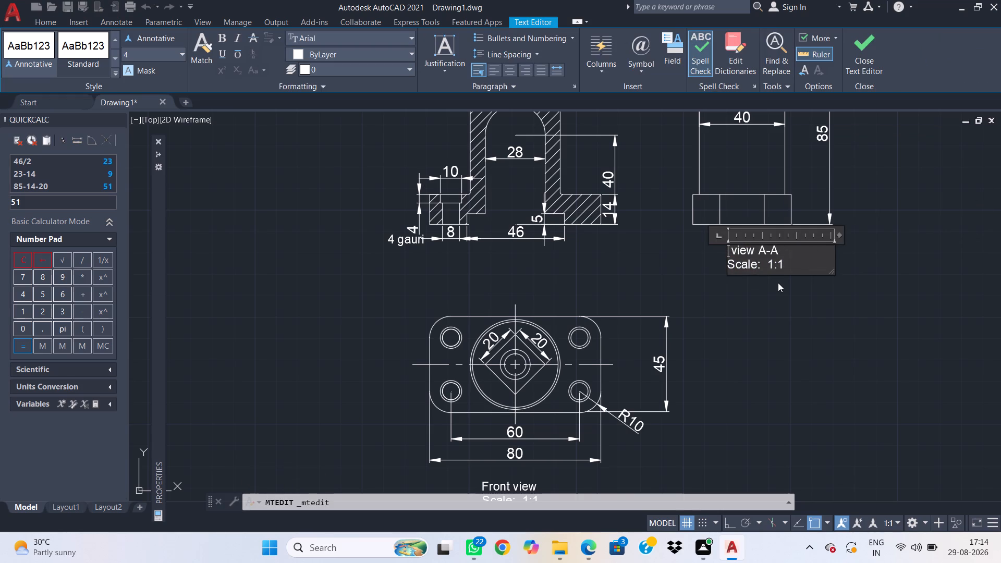
key("shift+a")
type("ux")
type("li")
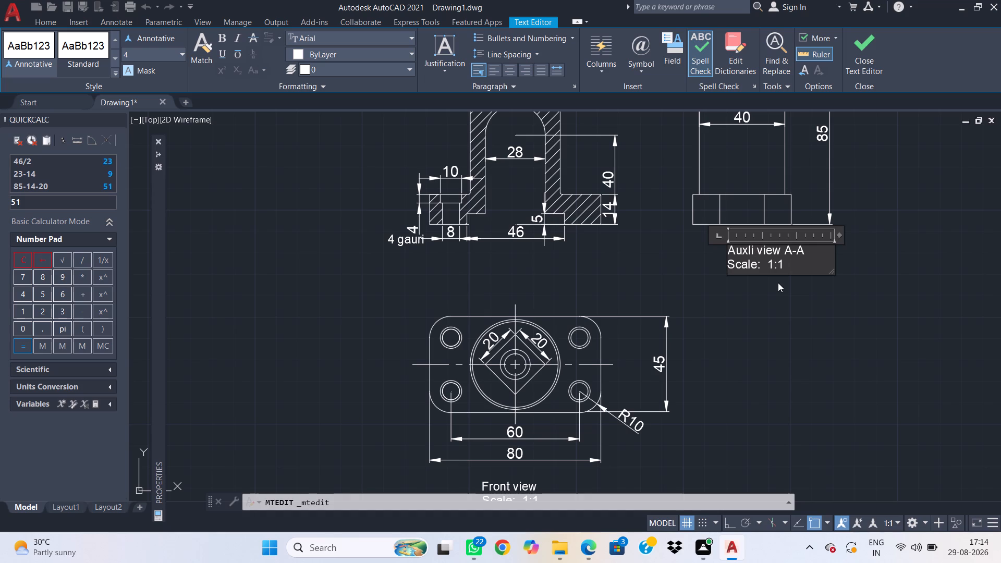
type("ar")
key("y")
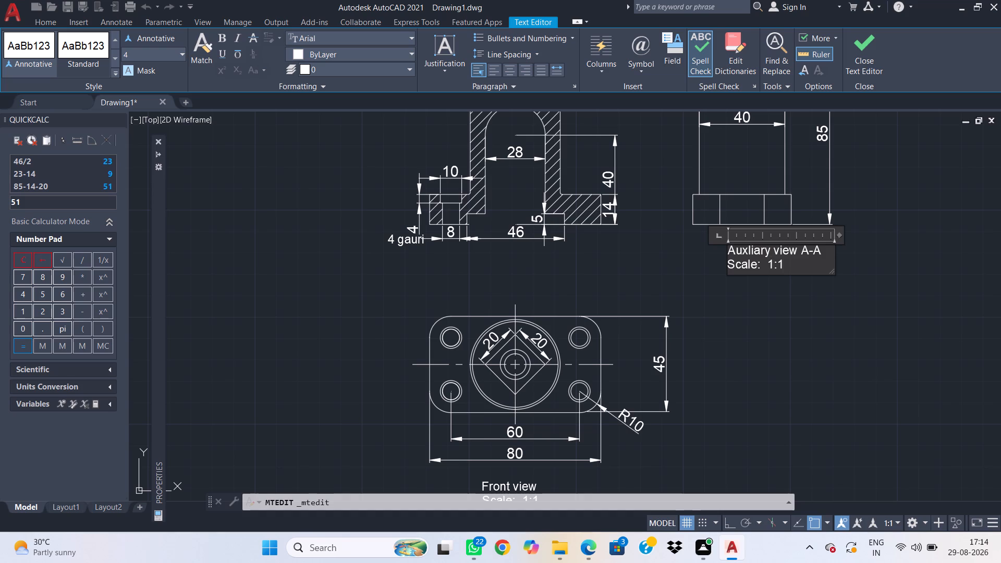
left_click(827, 249)
key("BackSpace")
key("BackSpace")
key("BackSpace")
type("B-")
key("shift+b")
left_click(748, 250)
key("i")
left_click(772, 290)
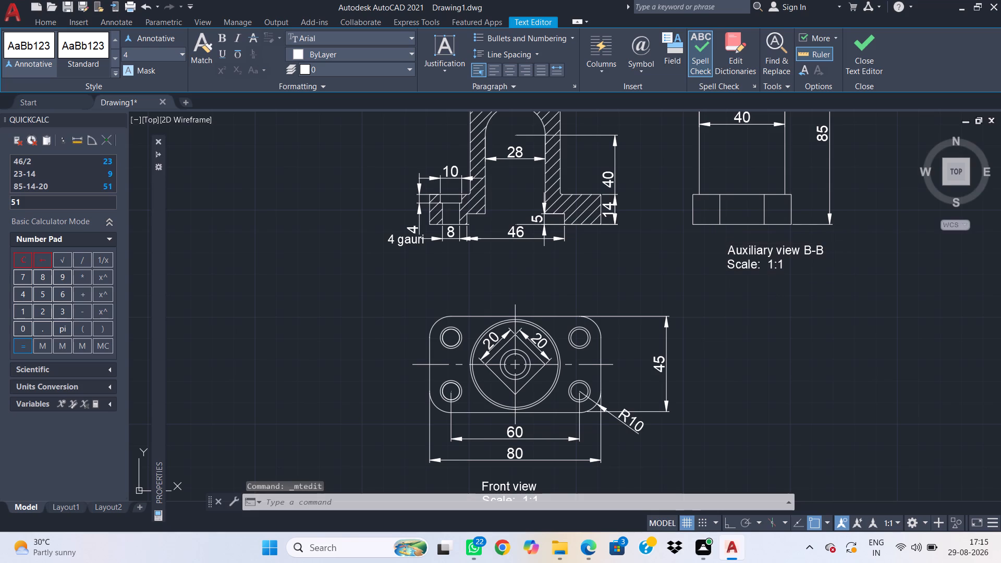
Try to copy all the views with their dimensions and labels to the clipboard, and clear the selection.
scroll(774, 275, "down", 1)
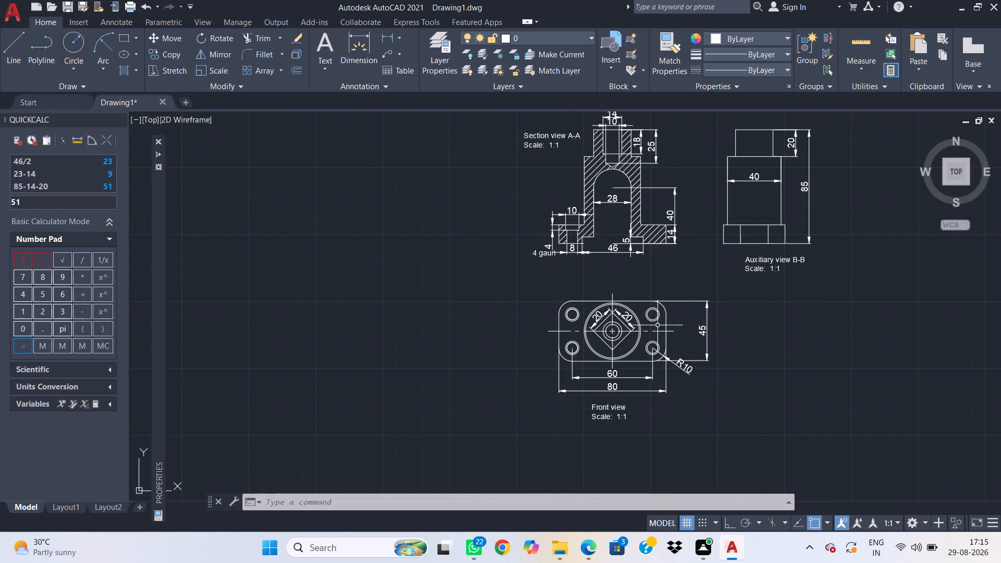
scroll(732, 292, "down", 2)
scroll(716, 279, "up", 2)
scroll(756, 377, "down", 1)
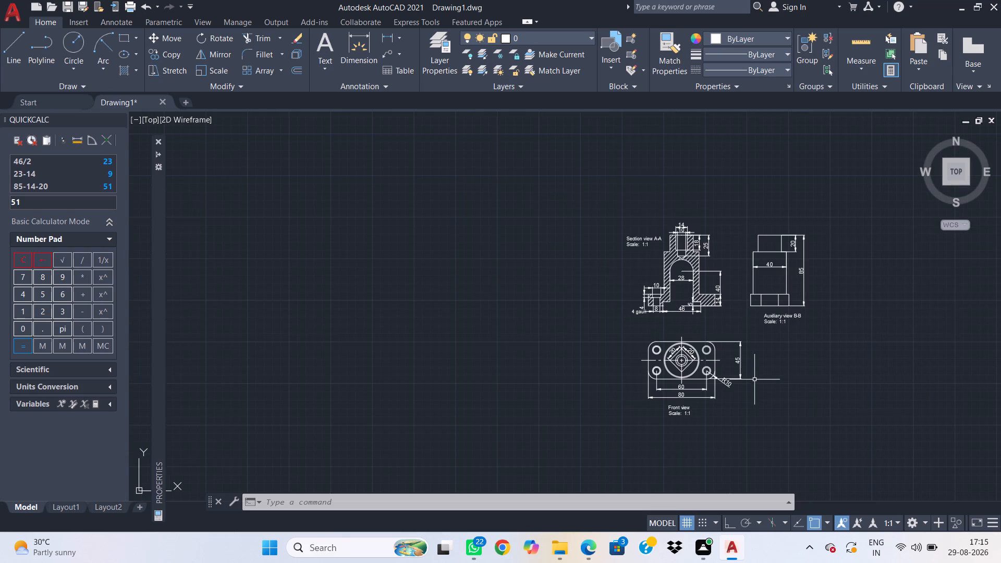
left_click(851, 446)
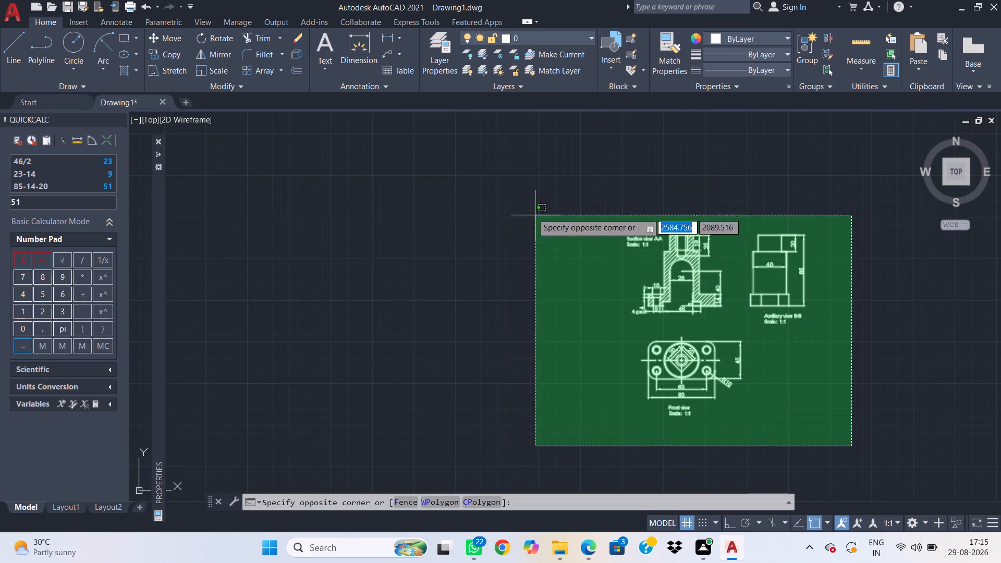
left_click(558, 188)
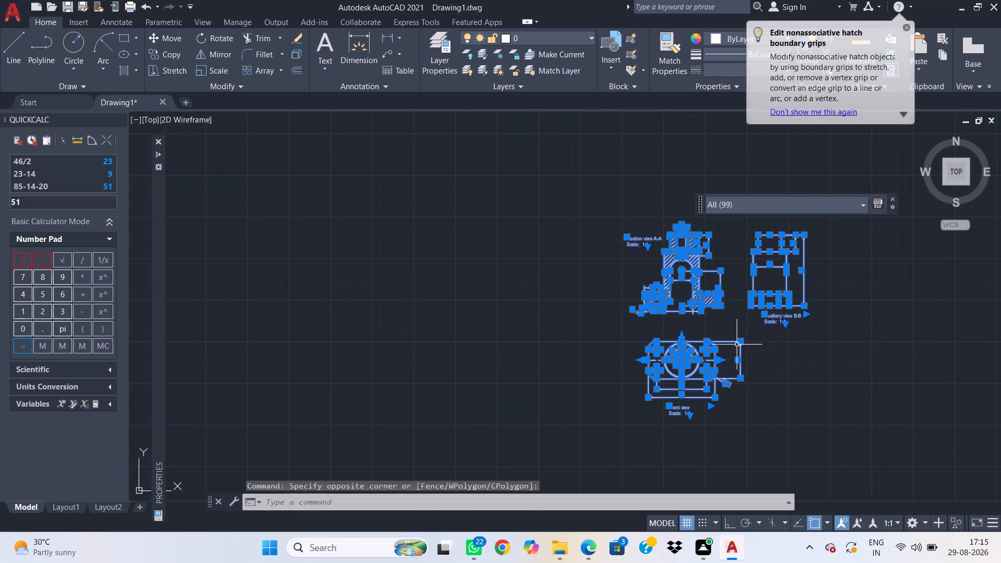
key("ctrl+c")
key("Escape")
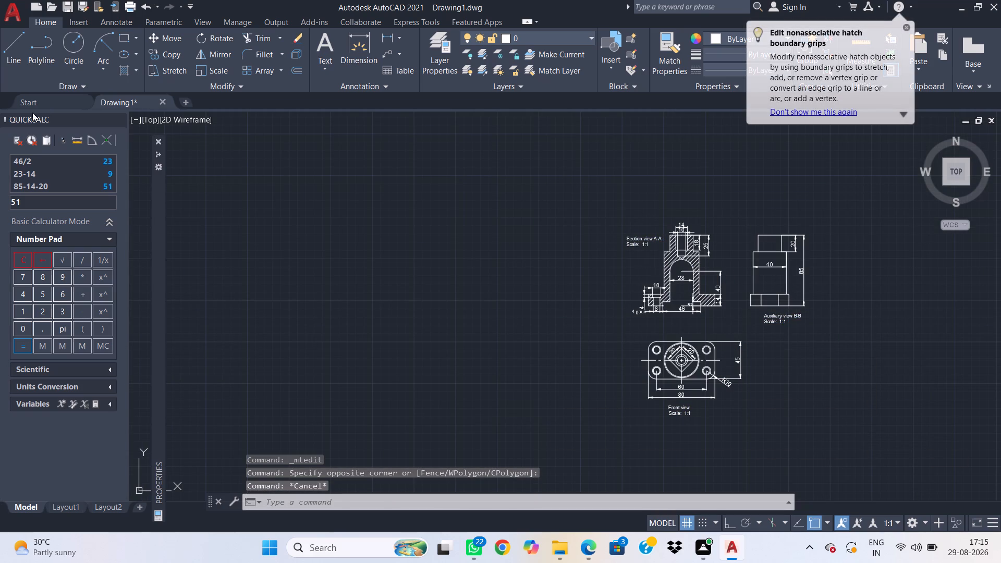
Open the recent document Drawing1, last opened 28 August 2026 21:14:20, and switch to its Layout1 sheet.
left_click(66, 96)
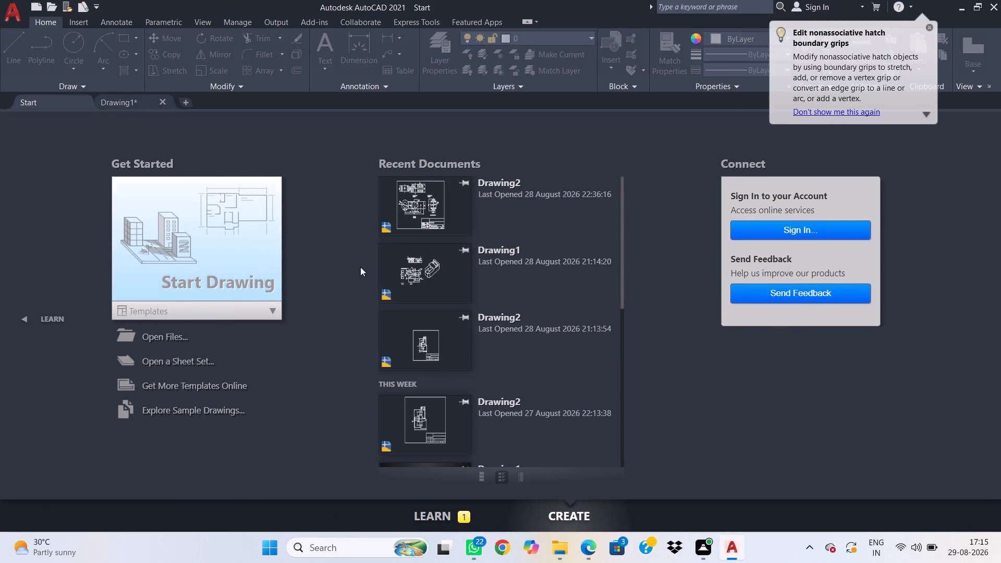
scroll(444, 293, "down", 1)
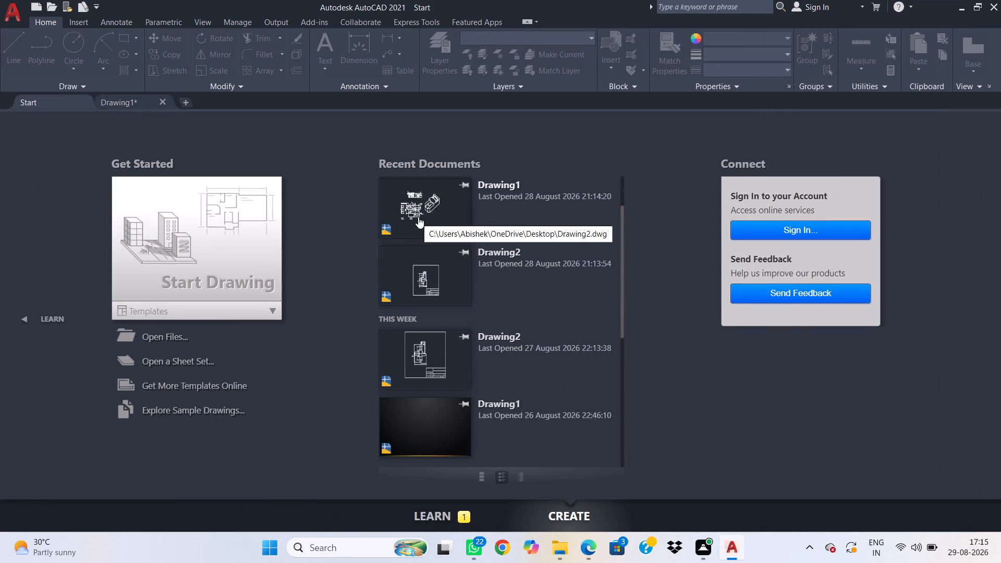
left_click(418, 217)
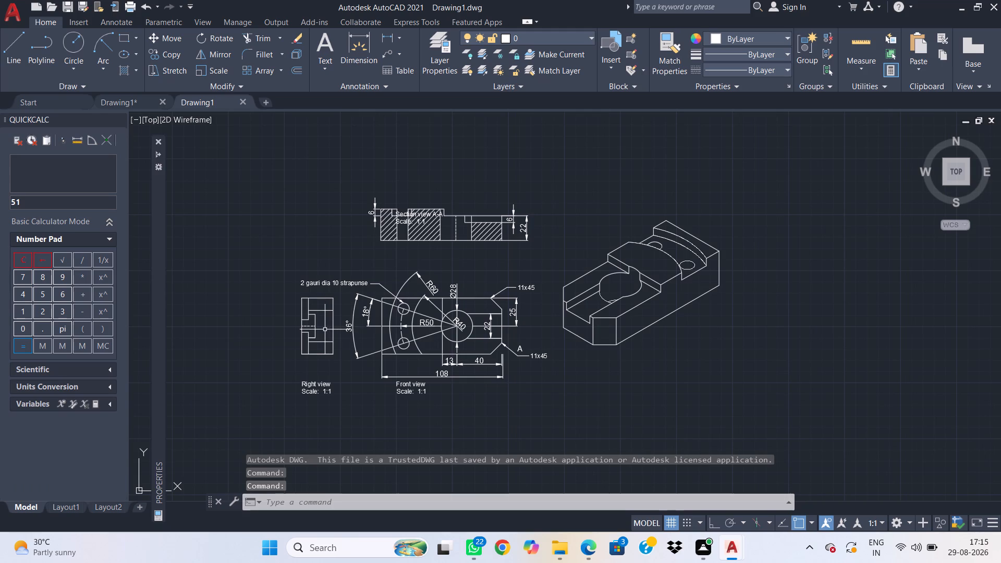
left_click(68, 505)
Select the sheet frame and title block in Layout1 and copy them to the clipboard.
scroll(614, 303, "down", 1)
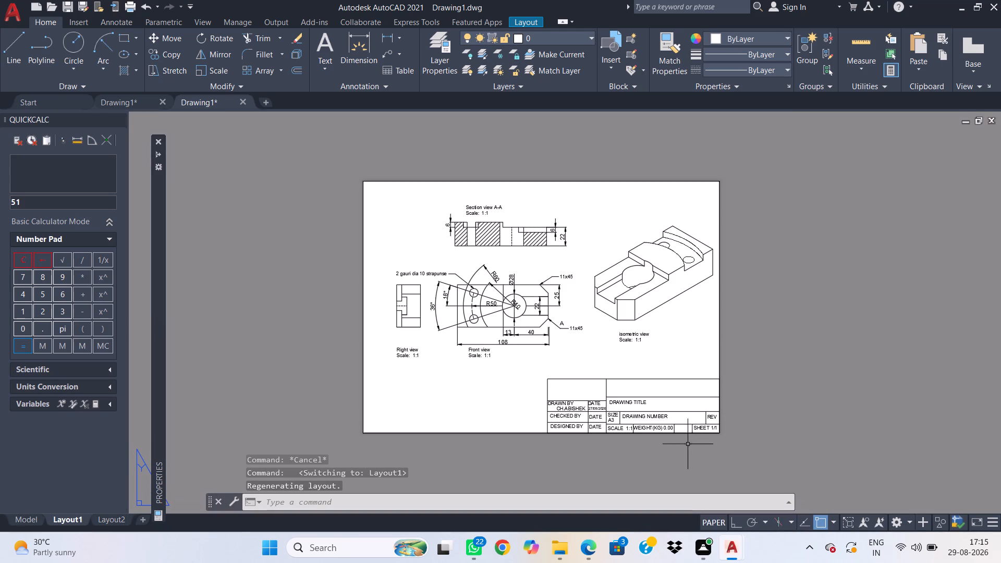
left_click_drag(744, 446, 736, 439)
left_click(518, 369)
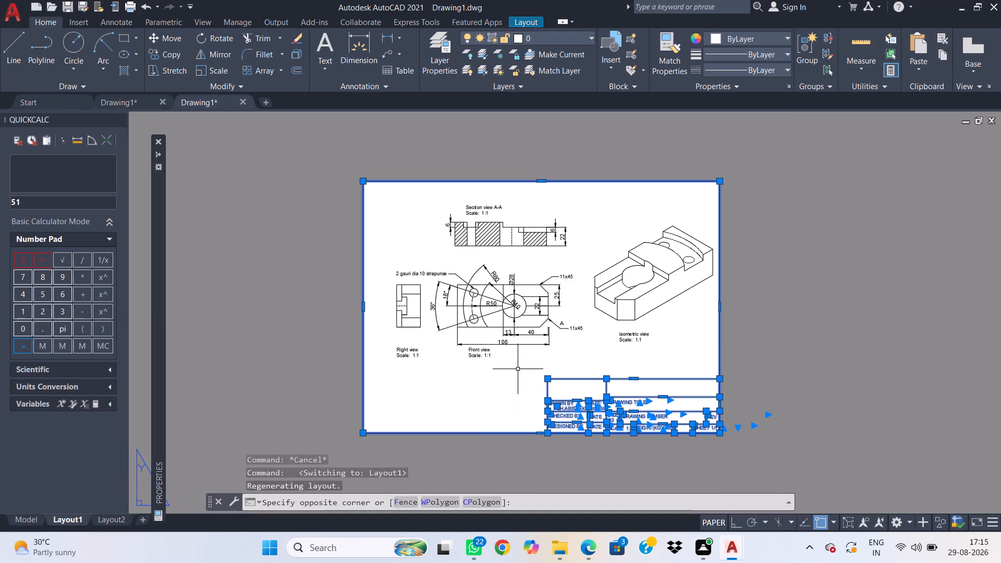
key("ctrl+c")
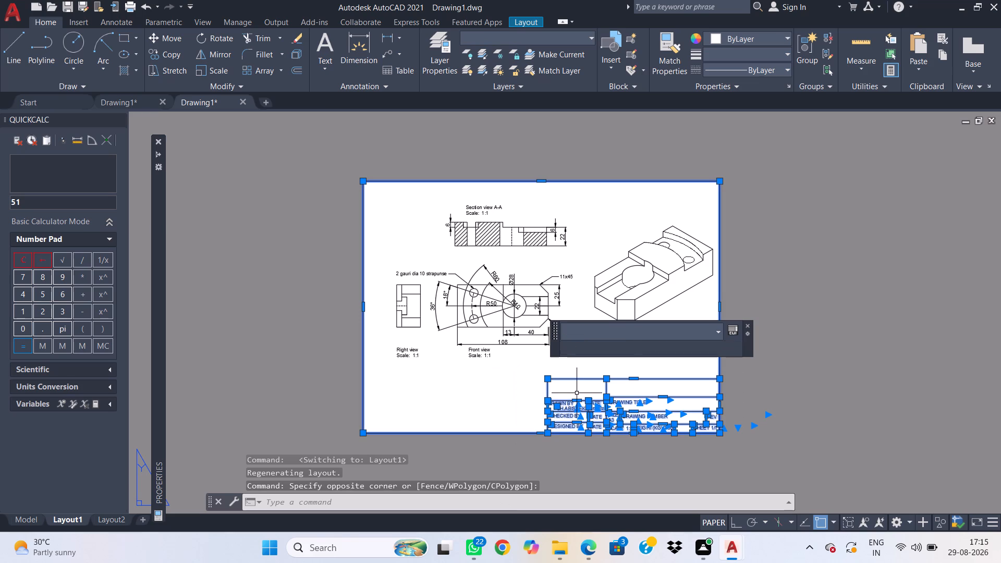
key("ctrl+c")
key("ctrl+c")
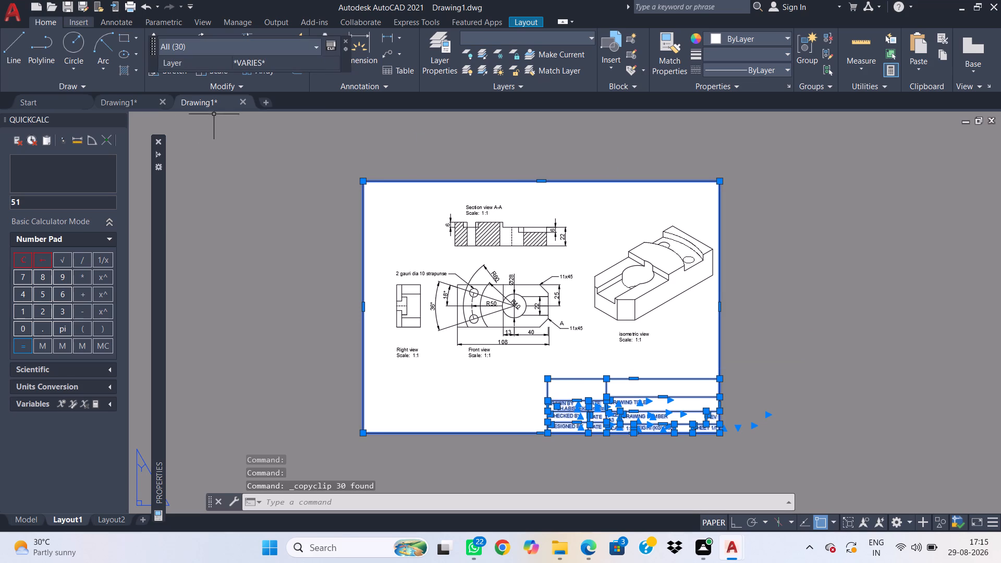
Close the earlier drawing that supplied the title block without saving its changes.
left_click(240, 104)
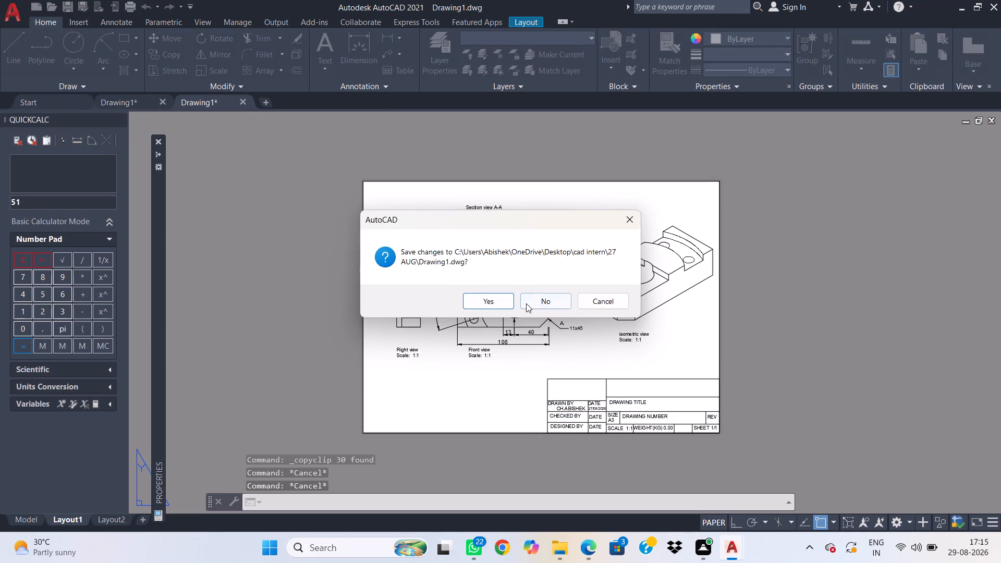
left_click(527, 304)
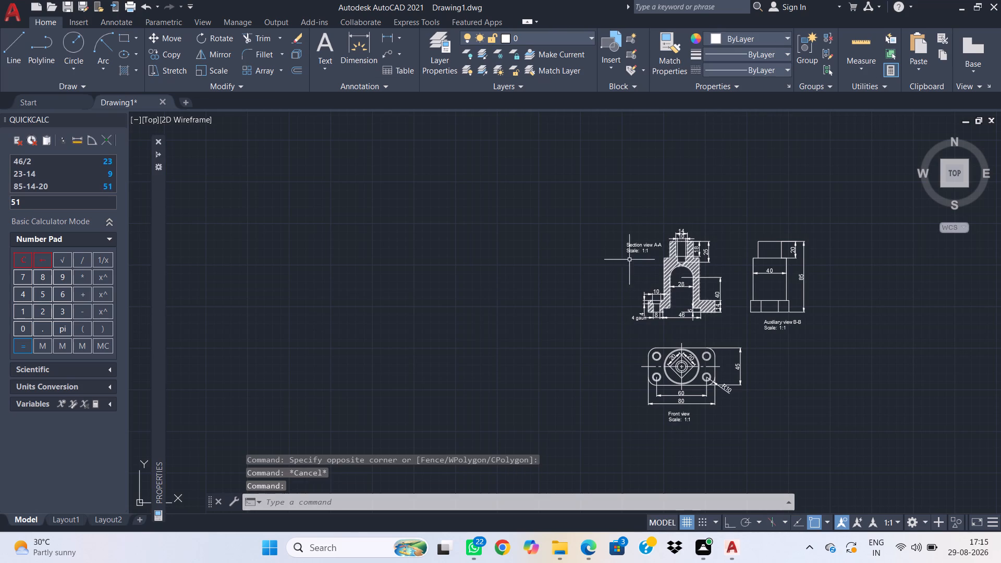
Paste the copied sheet frame and title block into model space so the frame surrounds the part's three views.
key("ctrl+v")
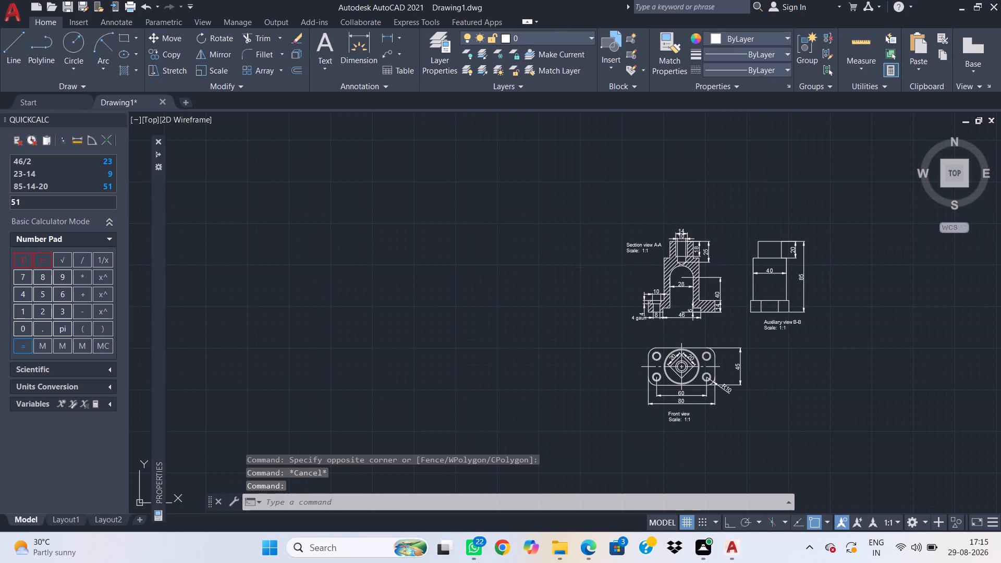
left_click(575, 419)
Turn on Ortho and move section view A-A and auxiliary view B-B, with dimensions and labels, about 50 units straight up within the frame.
middle_click_drag(873, 337, 872, 337)
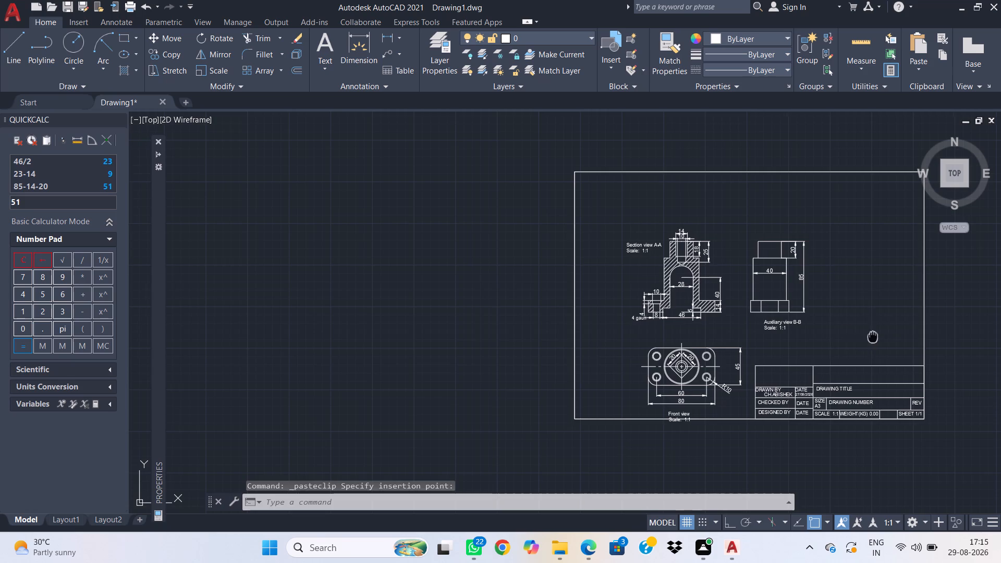
middle_click_drag(872, 337, 589, 320)
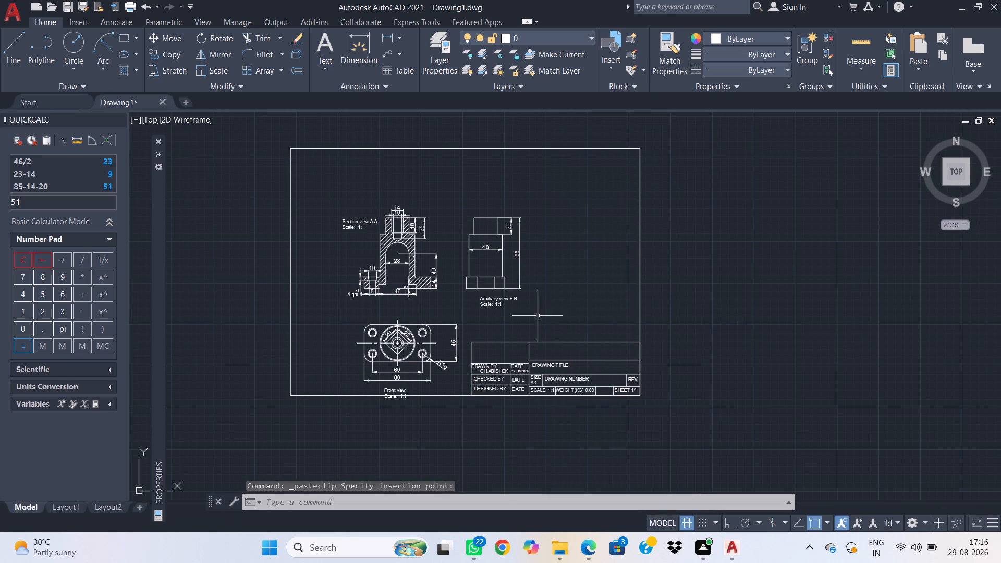
left_click(538, 316)
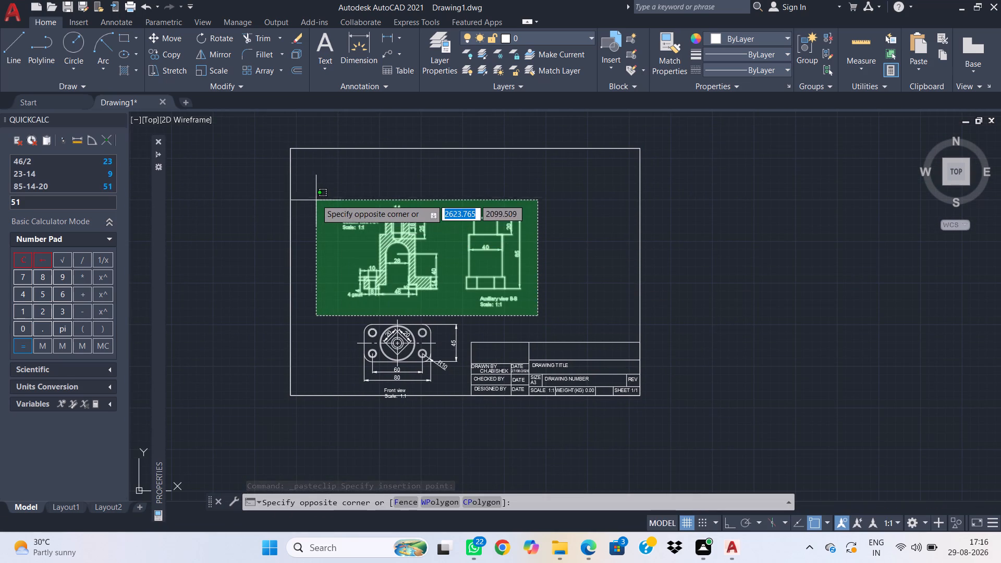
left_click(316, 190)
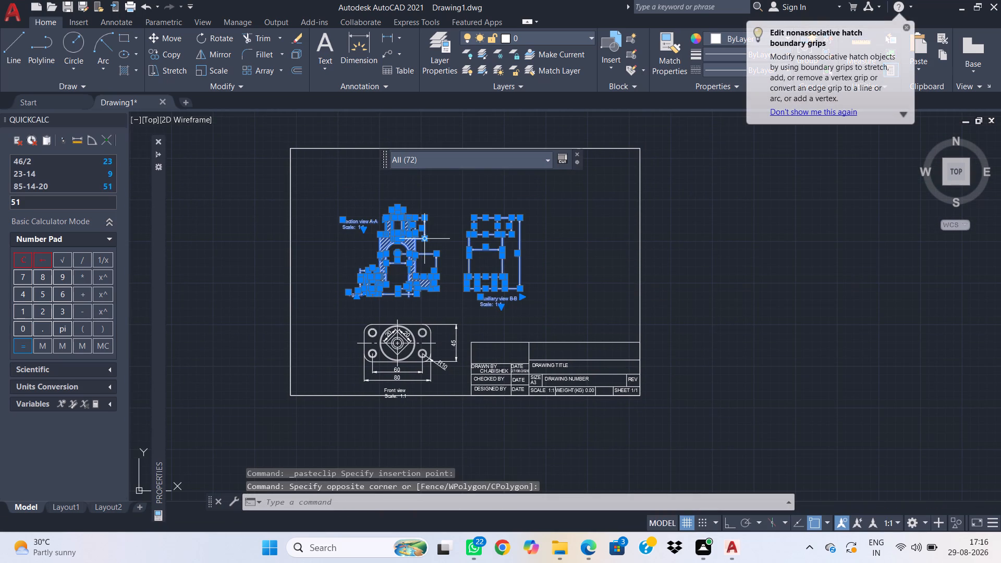
key("shift+F8")
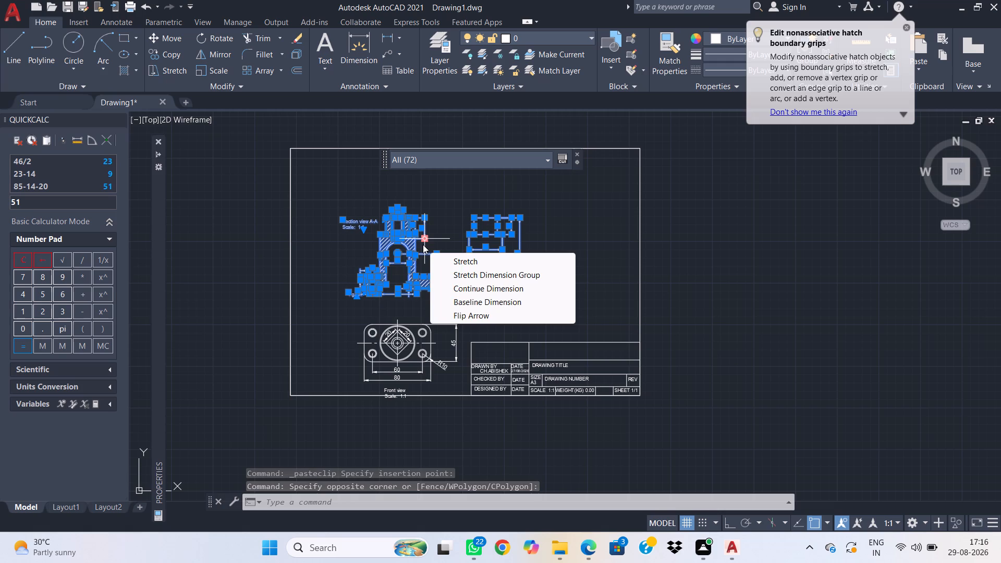
key("Escape")
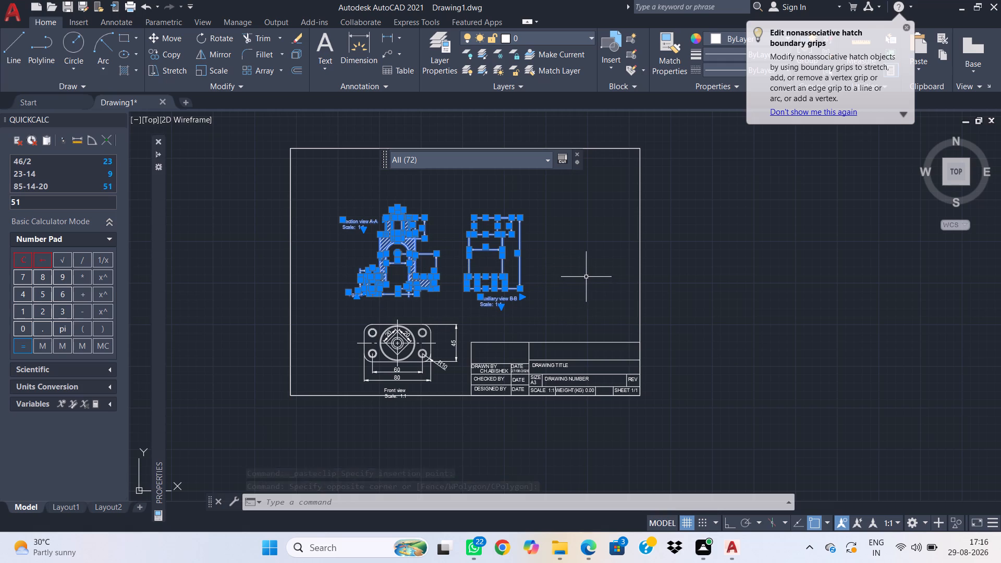
key("shift+F8")
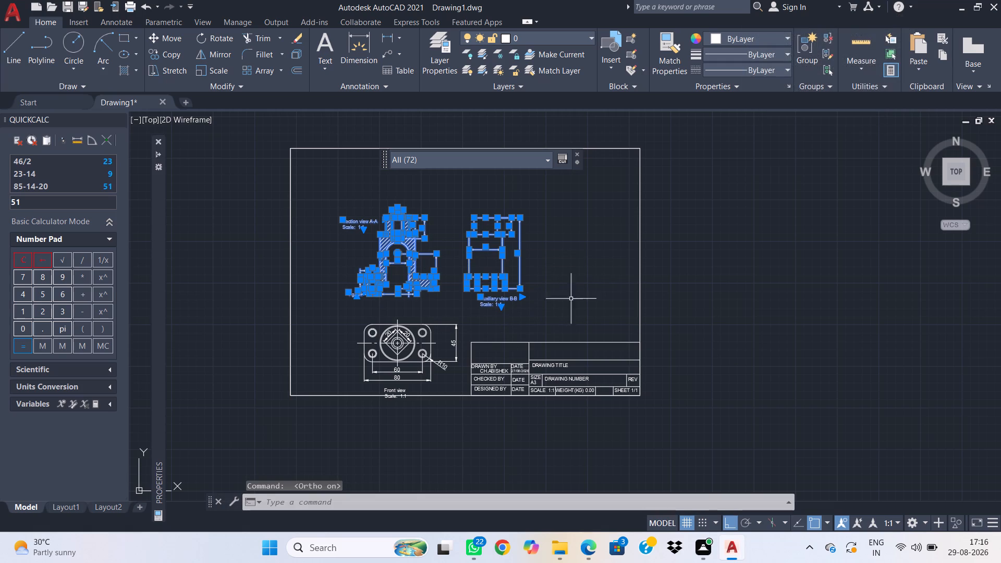
type("m")
key("space")
left_click(581, 251)
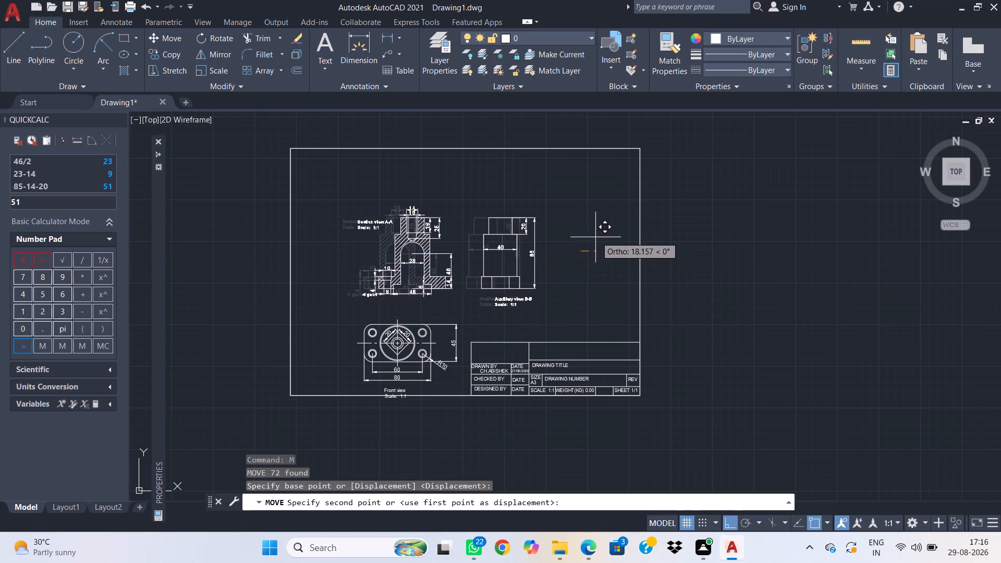
left_click(616, 206)
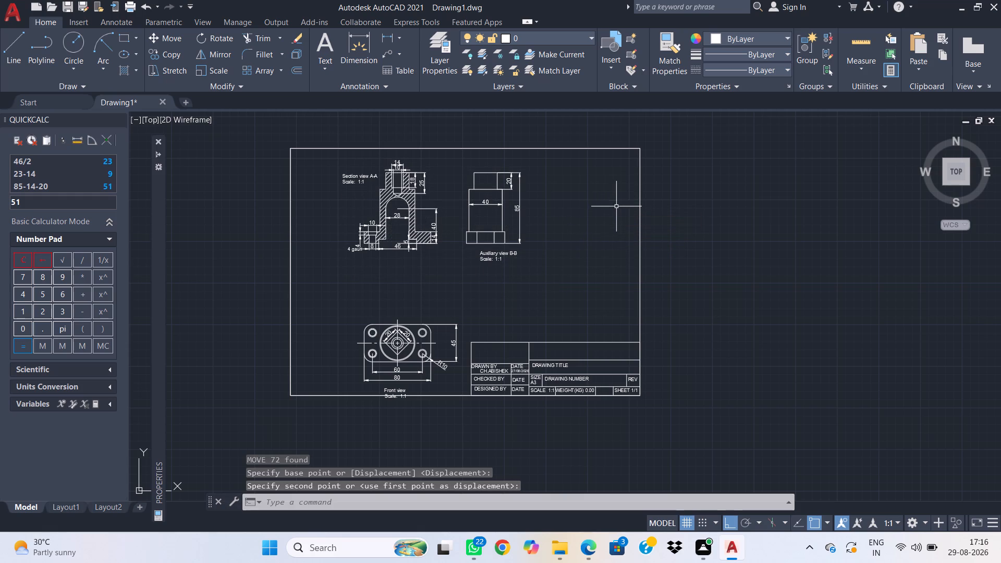
Move section view A-A and auxiliary view B-B together about 31 units horizontally to the right.
left_click_drag(575, 281, 566, 274)
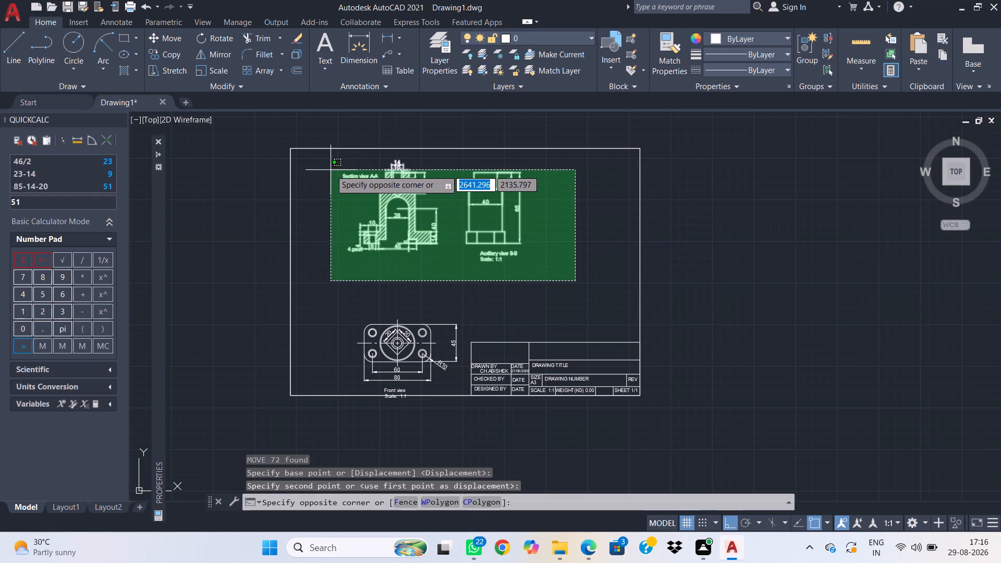
left_click(329, 169)
type("m")
key("space")
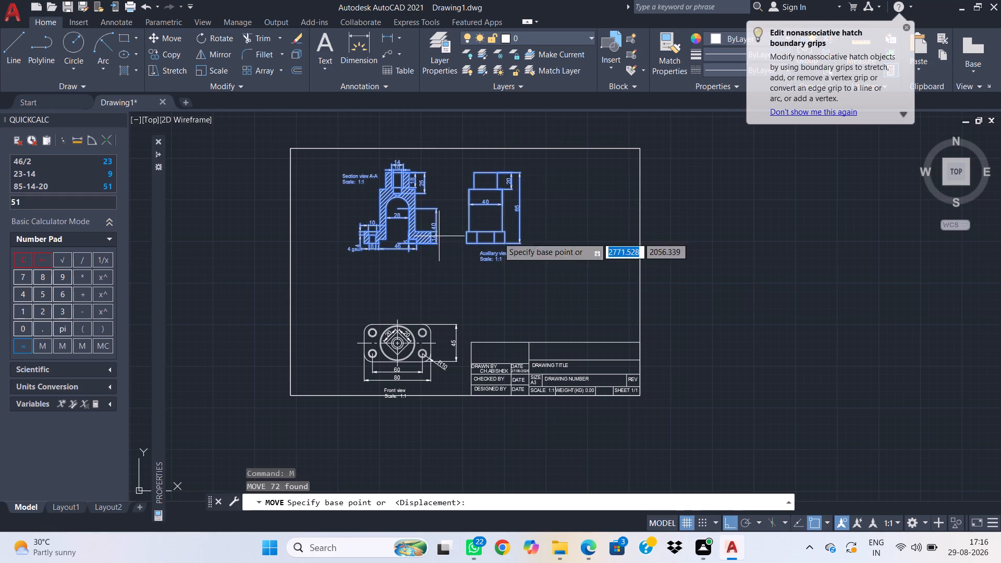
left_click(564, 204)
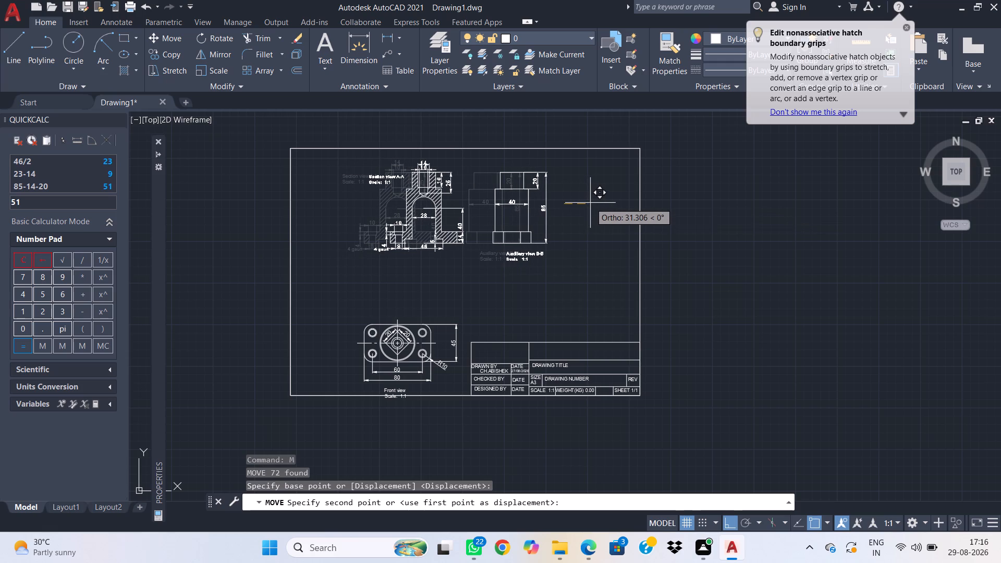
left_click(590, 203)
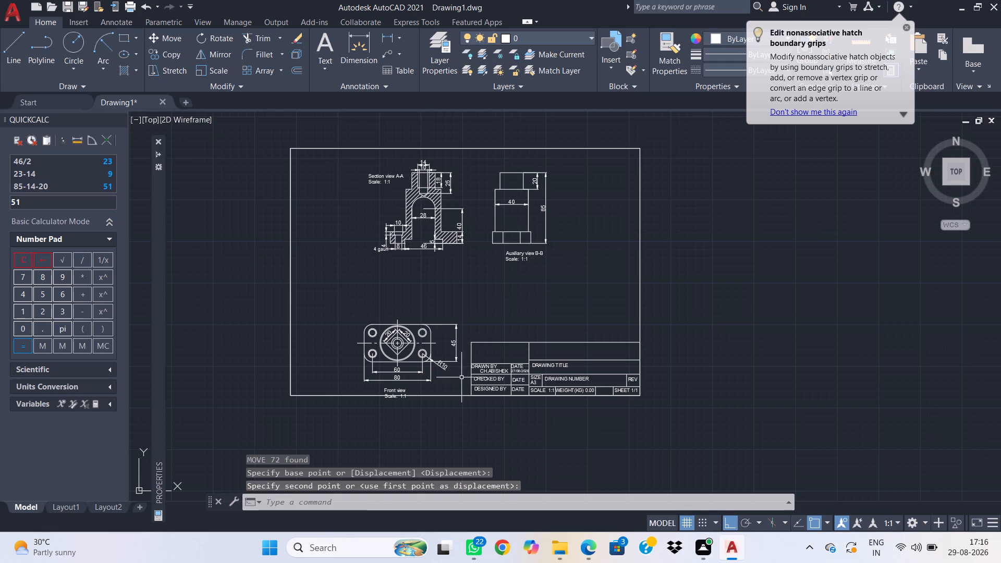
Move the front view with its dimensions and label left and slightly upward, clear of the frame's bottom edge and the title block.
left_click(461, 378)
left_click(310, 313)
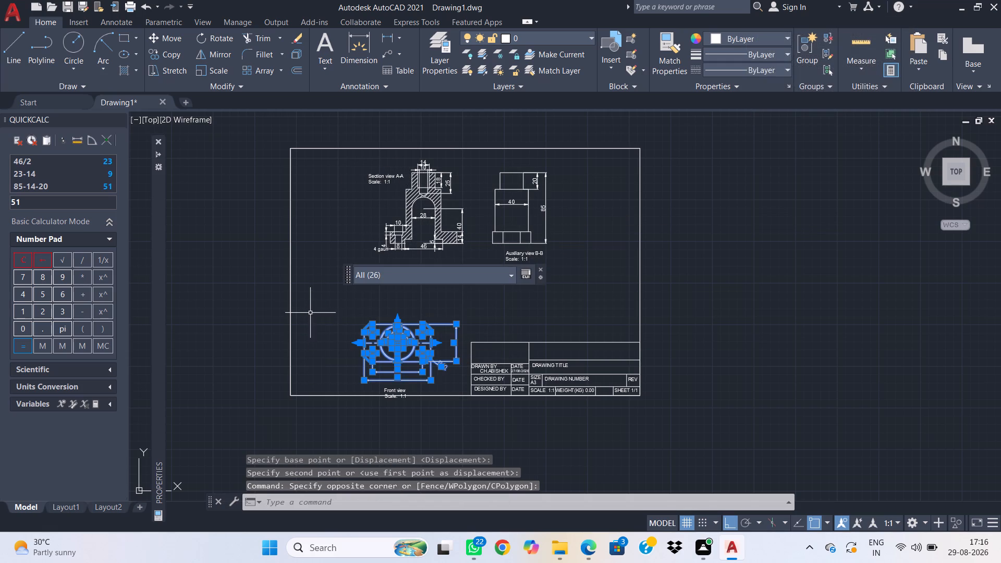
left_click(411, 392)
left_click(388, 383)
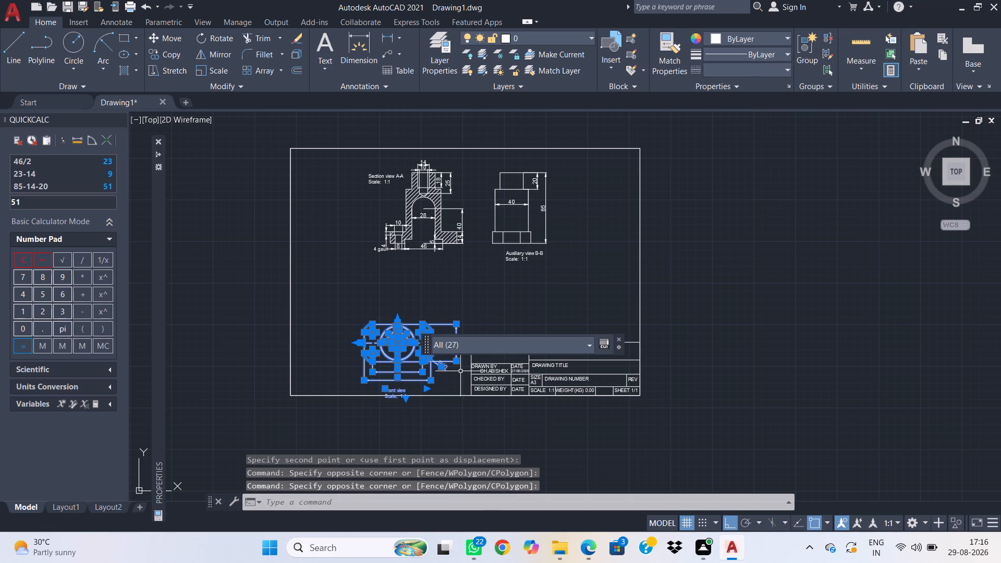
key("m")
key("space")
left_click(515, 255)
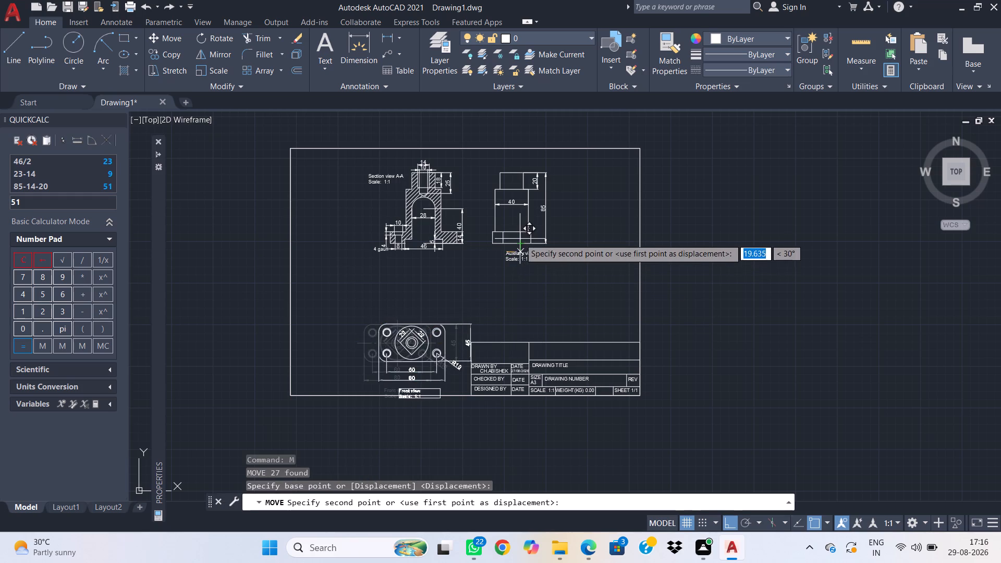
left_click(455, 243)
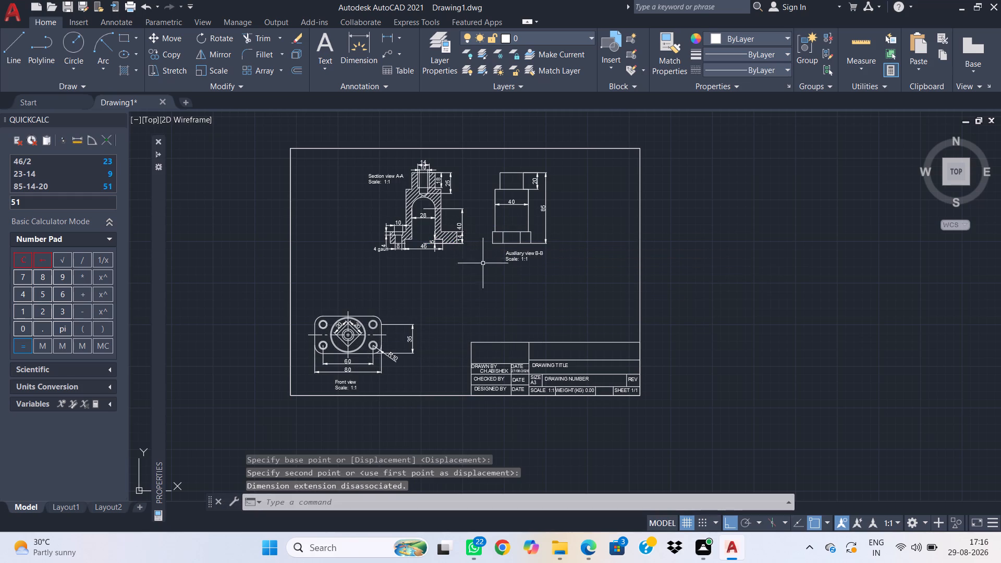
Move the front view with its dimensions and label about 59 units straight up, closer to the section view.
left_click_drag(429, 374, 414, 374)
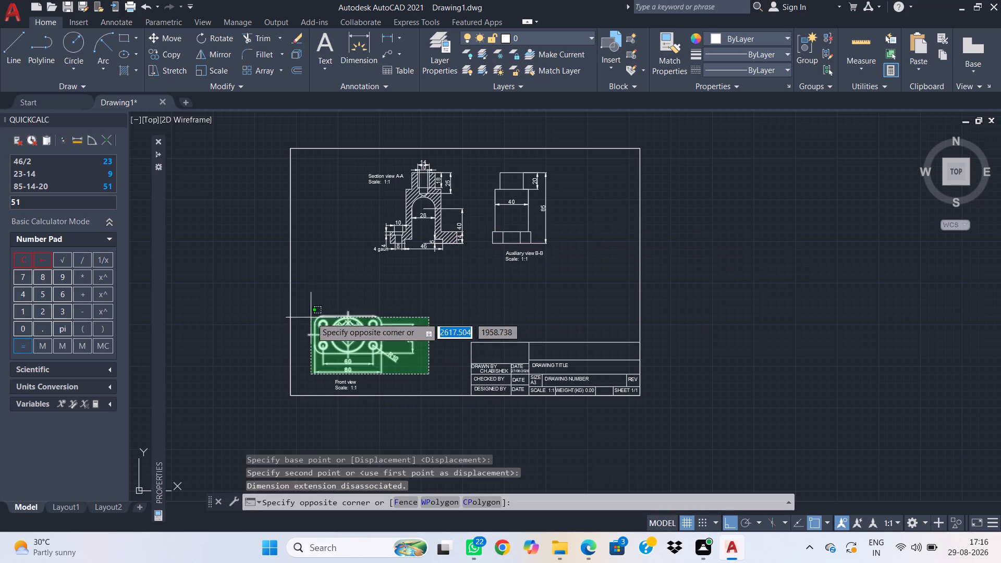
left_click(316, 301)
left_click(365, 386)
left_click(321, 371)
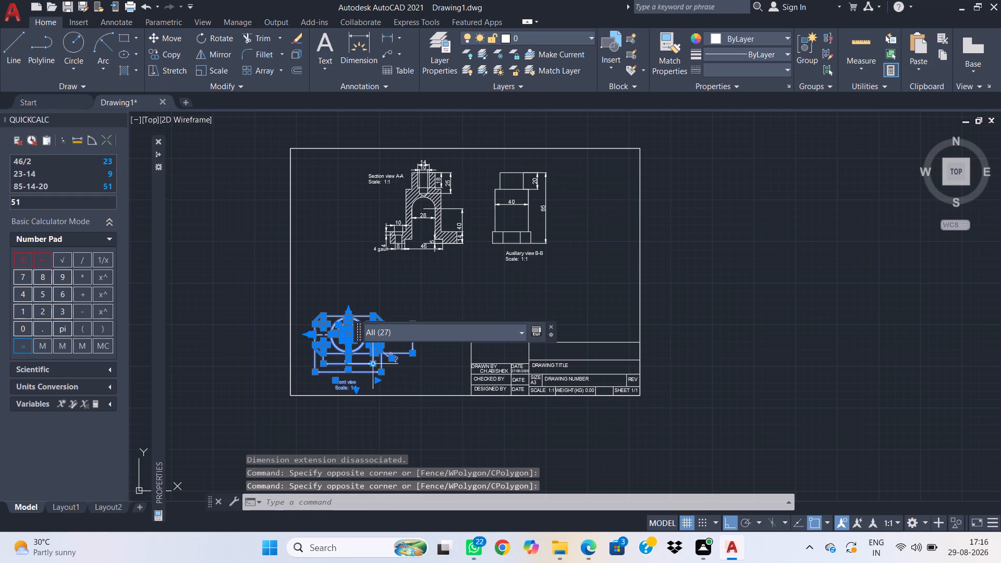
type("m")
key("space")
left_click(442, 278)
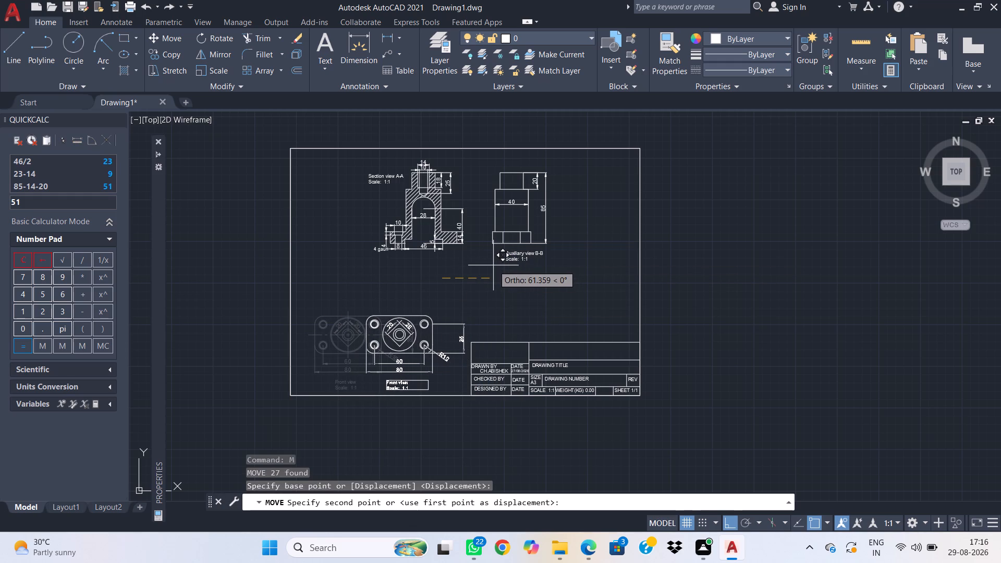
left_click(481, 229)
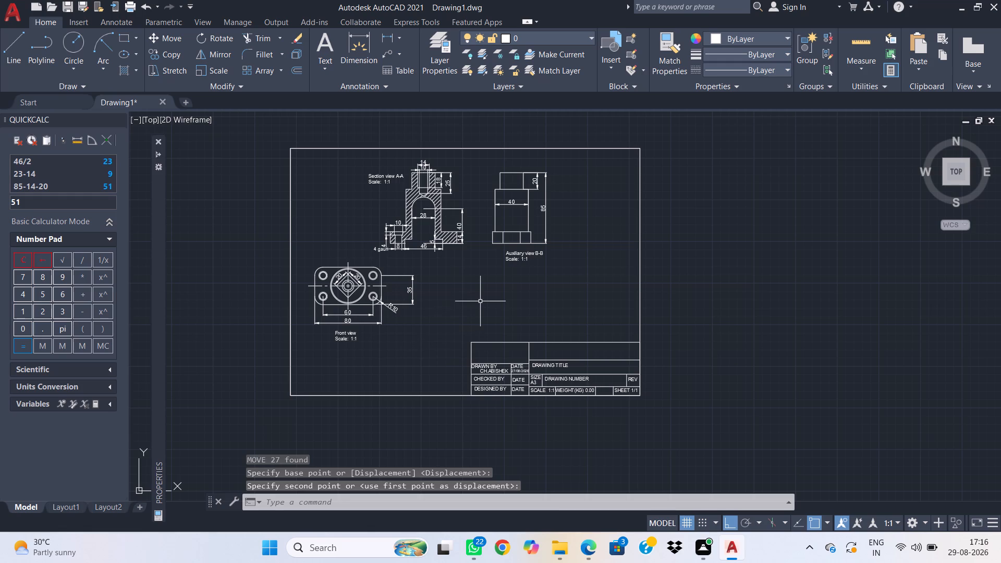
Draw a vertical construction line through the lower right corner of section view A-A's base flange.
type("xl")
key("space")
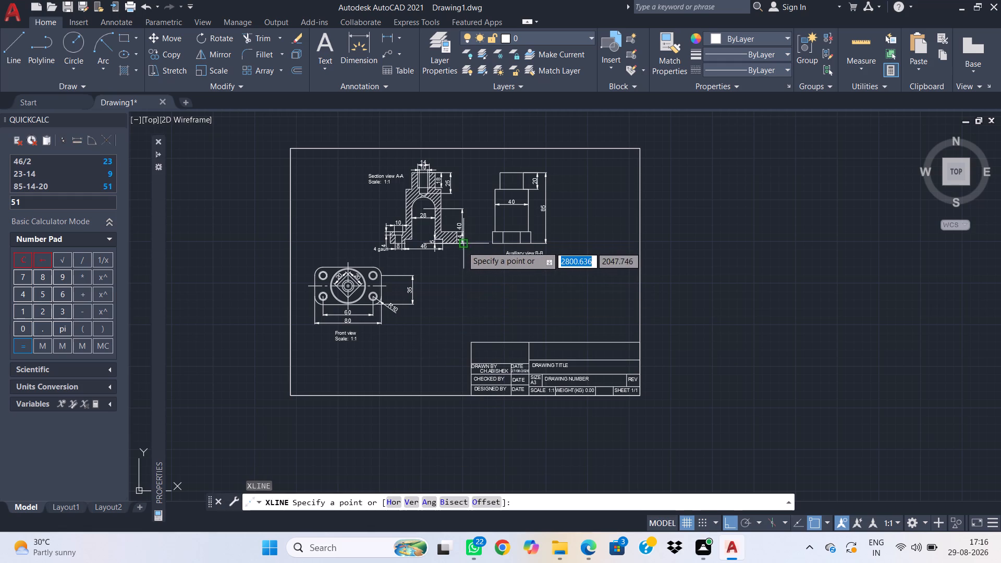
left_click(456, 244)
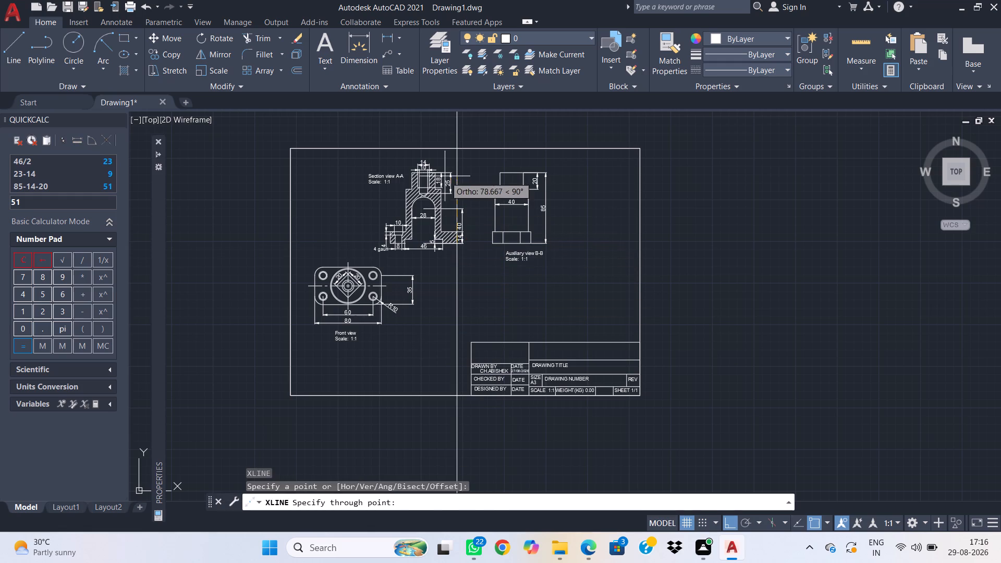
left_click(467, 162)
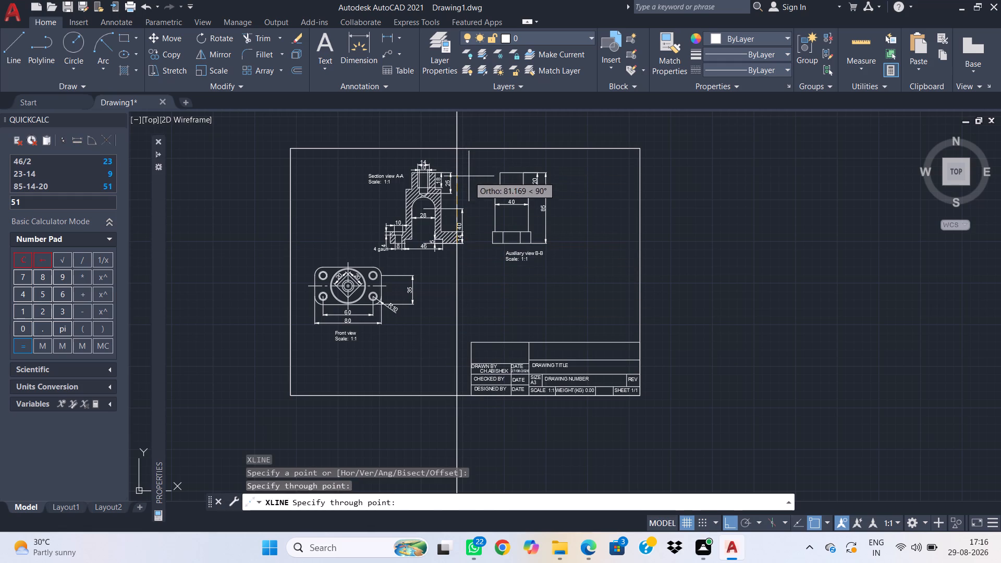
key("Escape")
Move the front view with its dimensions and label horizontally until its right edge lies on the vertical construction line.
left_click_drag(430, 360, 418, 359)
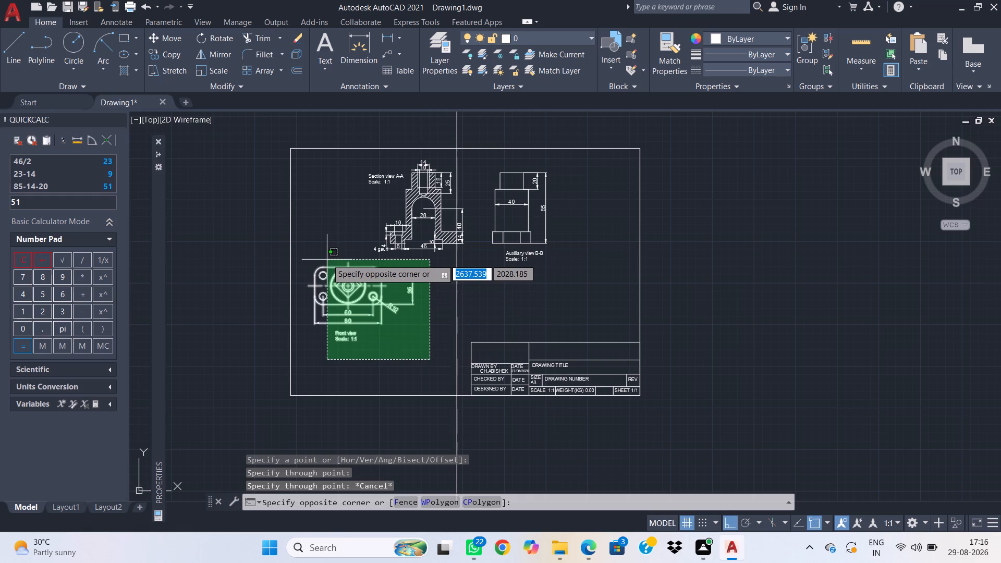
left_click(312, 258)
type("m")
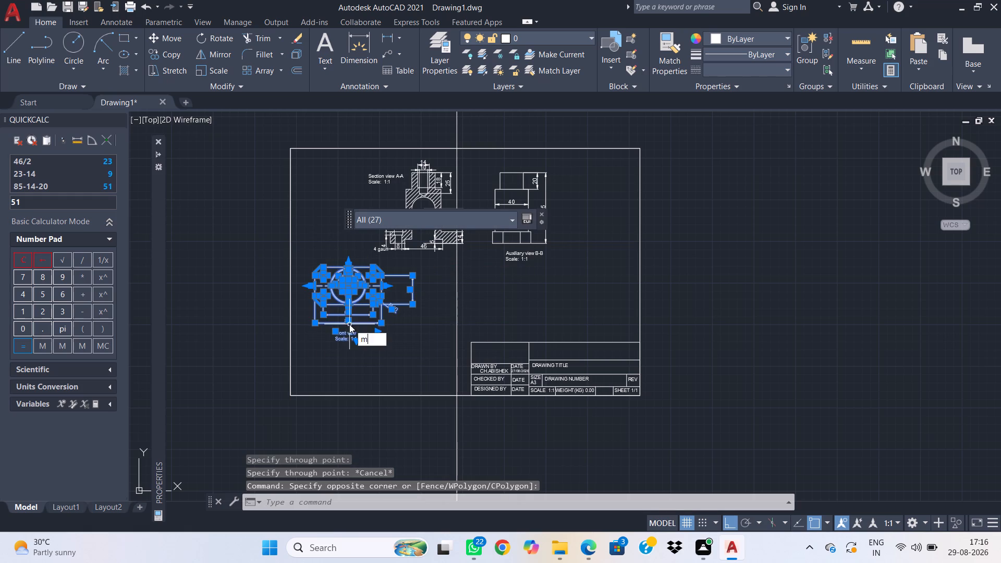
key("space")
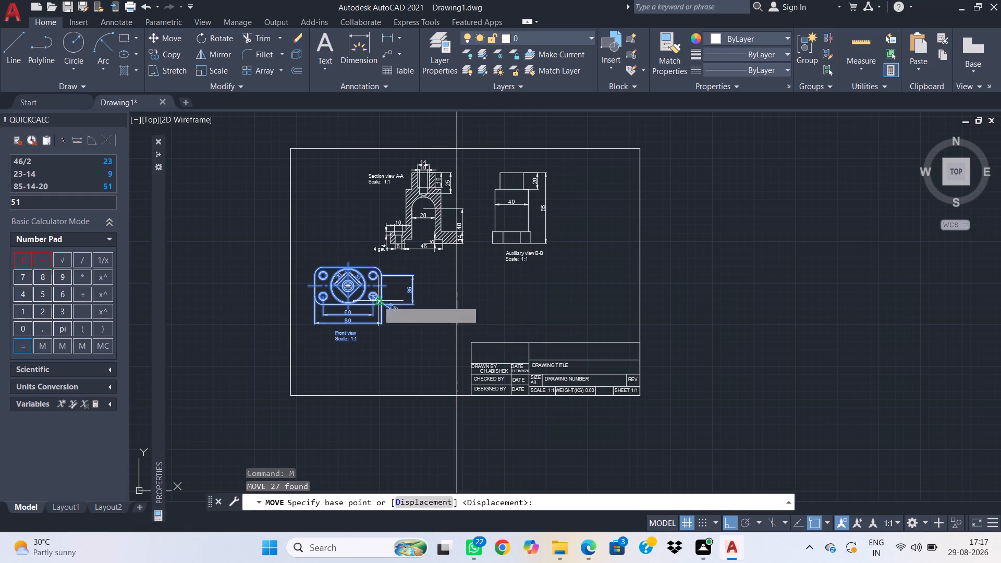
scroll(378, 304, "up", 2)
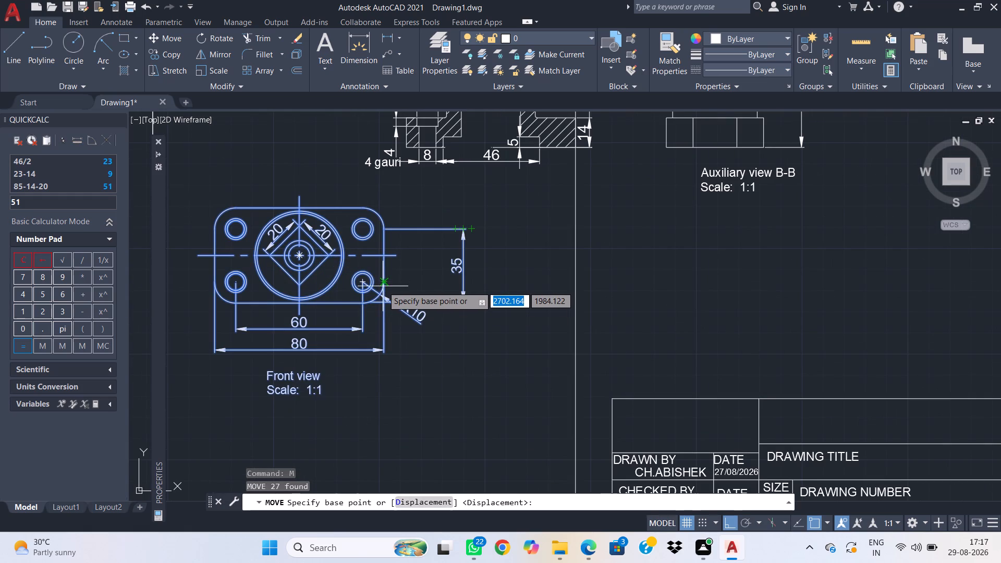
left_click(383, 286)
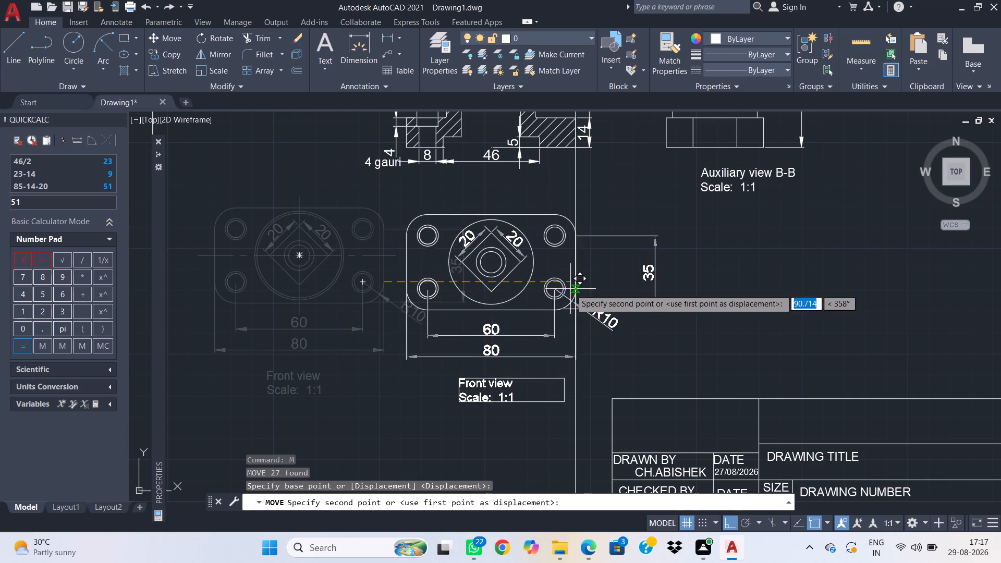
left_click(576, 288)
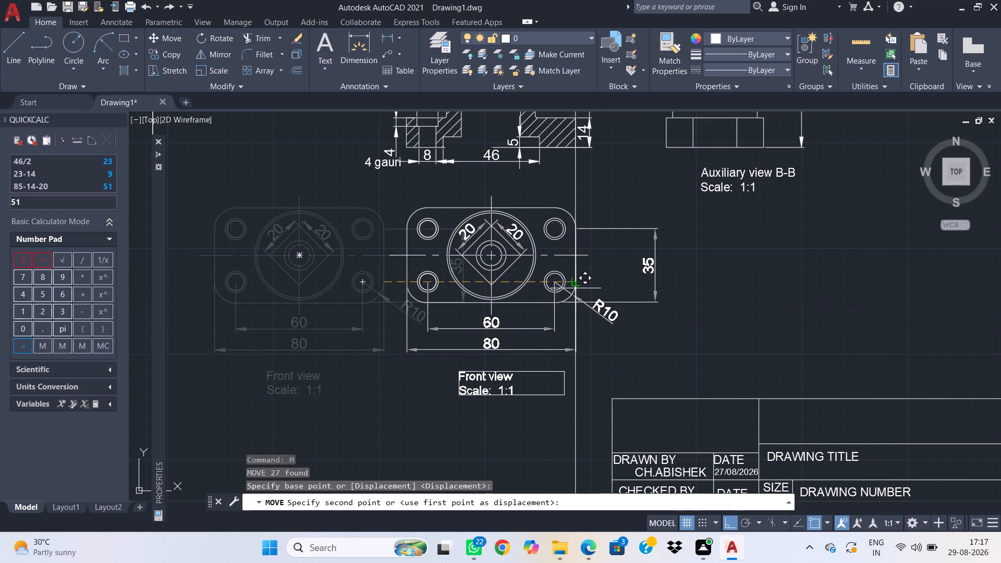
Delete the vertical construction line used to align the front view with the section view.
scroll(620, 283, "down", 1)
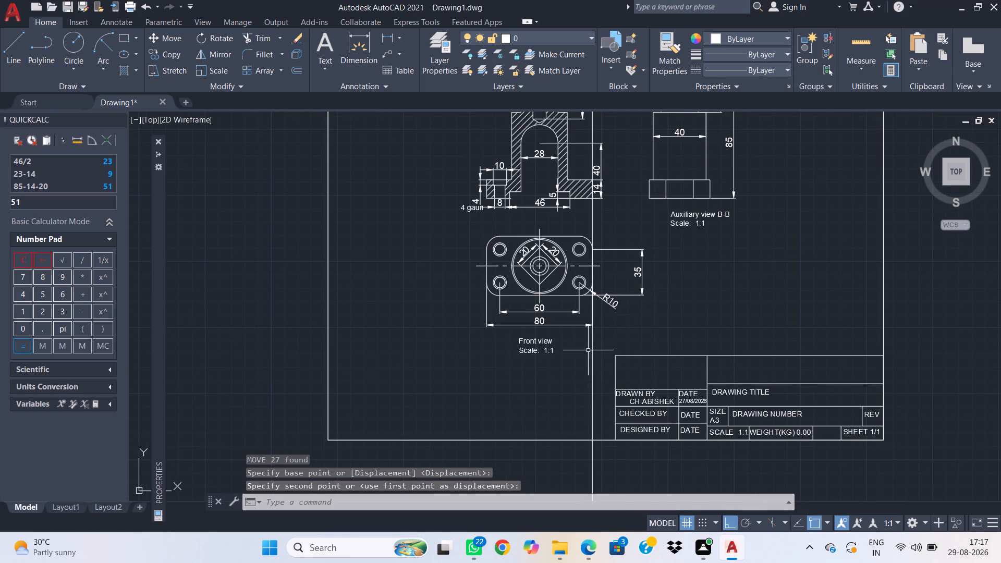
left_click(598, 355)
left_click(558, 370)
key("Delete")
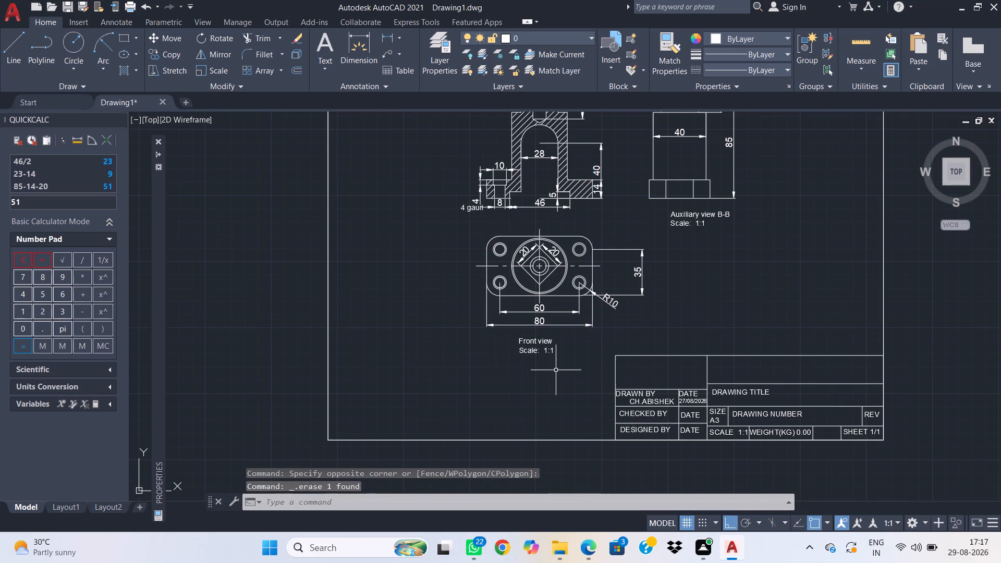
Switch from model space to the Layout1 paper space layout.
scroll(587, 318, "down", 2)
scroll(617, 305, "up", 1)
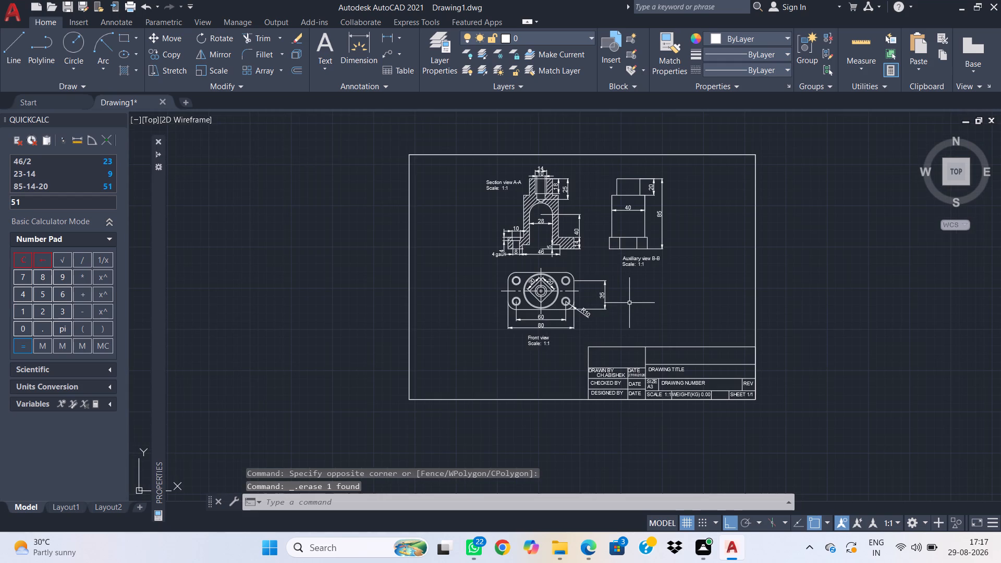
scroll(579, 289, "up", 1)
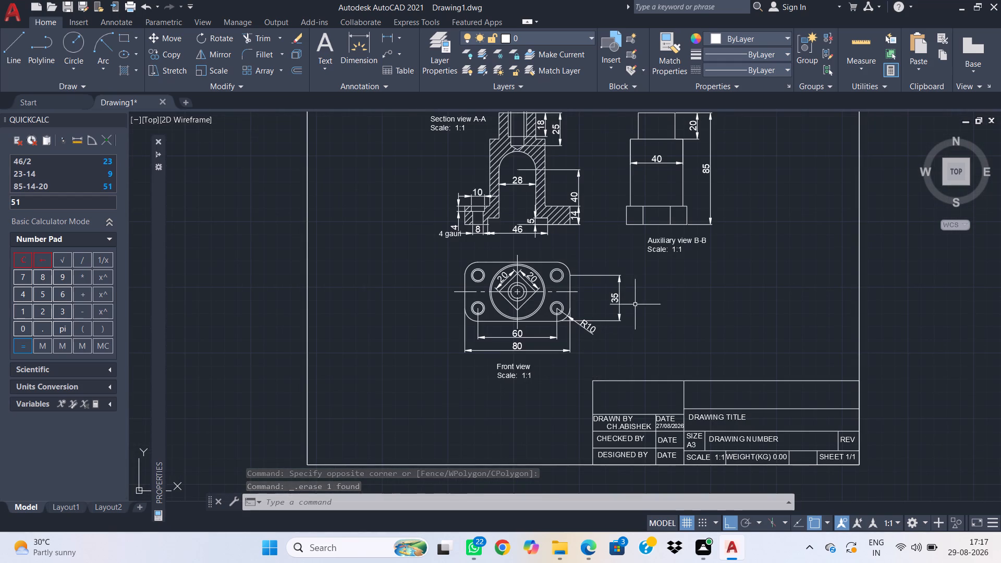
scroll(635, 296, "down", 1)
middle_click_drag(652, 296, 600, 301)
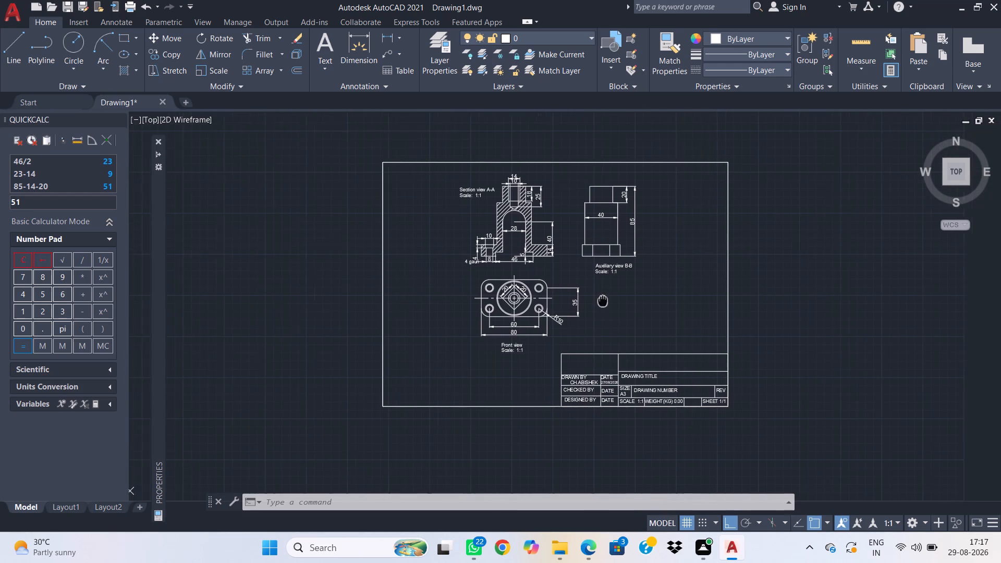
middle_click_drag(600, 301, 595, 301)
left_click(80, 505)
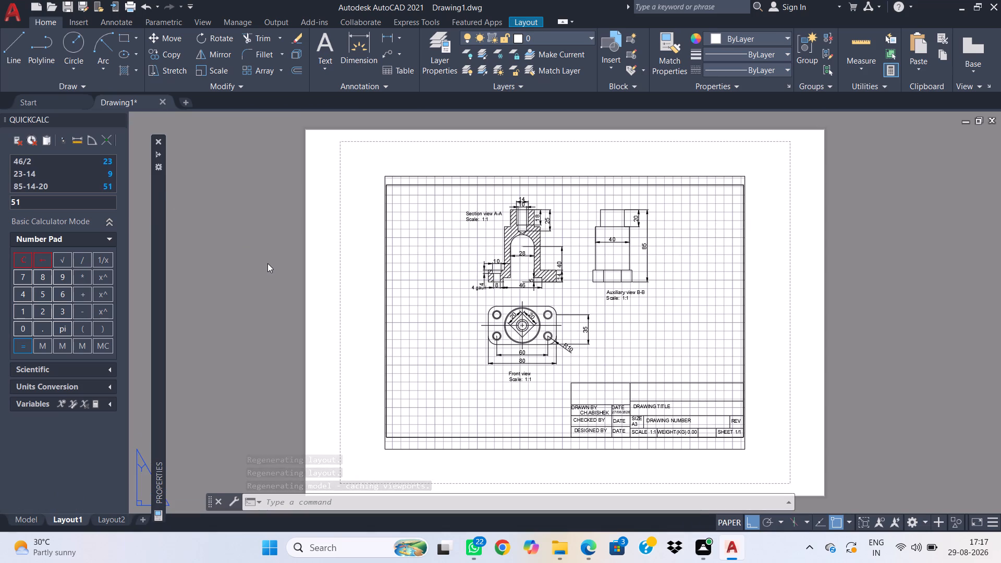
Start plotting Layout1 and assign the monochrome.ctb plot style table.
key("ctrl+p")
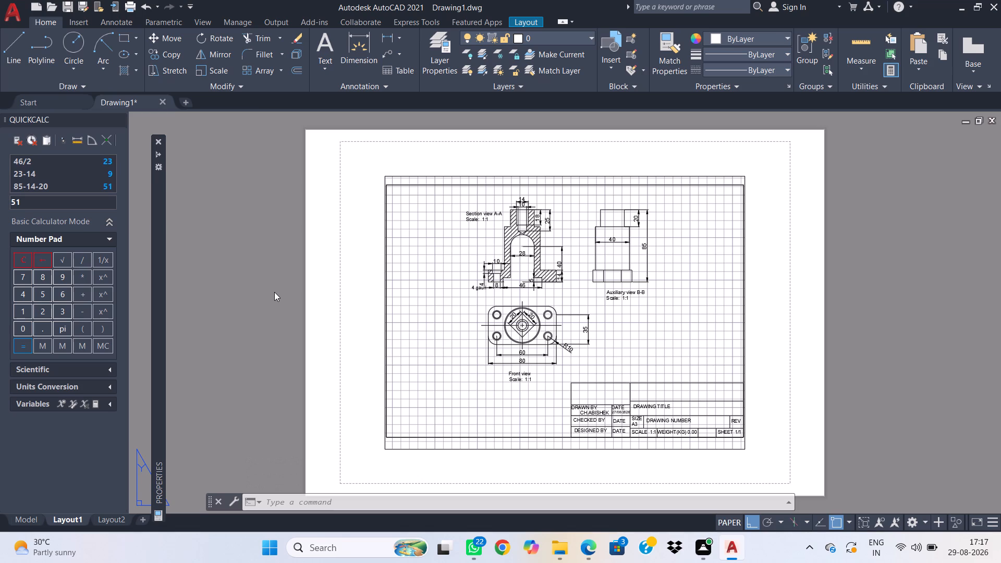
key("ctrl+p")
key("Escape")
key("Escape")
key("Escape")
key("ctrl+p")
key("ctrl+p")
left_click(469, 311)
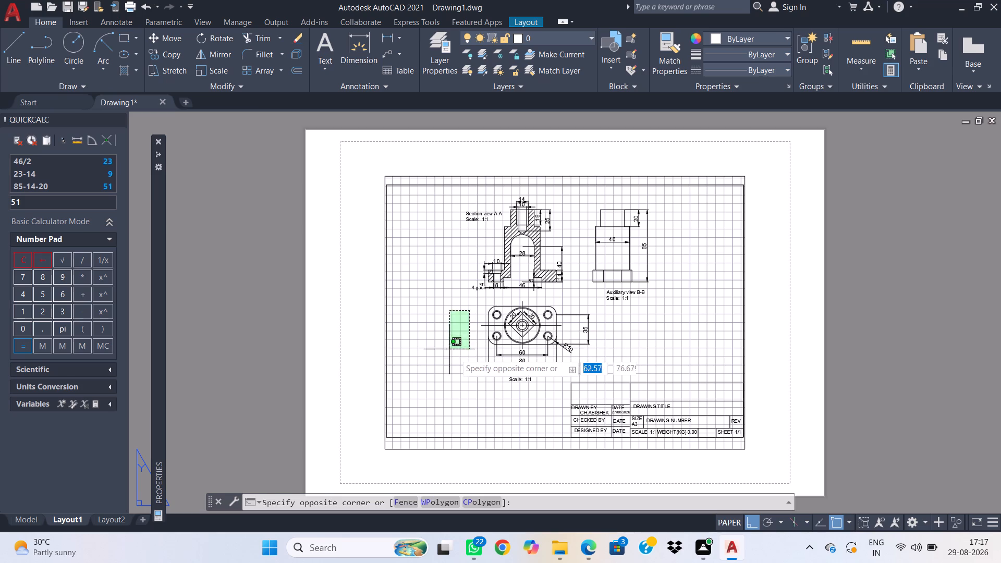
key("Escape")
key("ctrl+p")
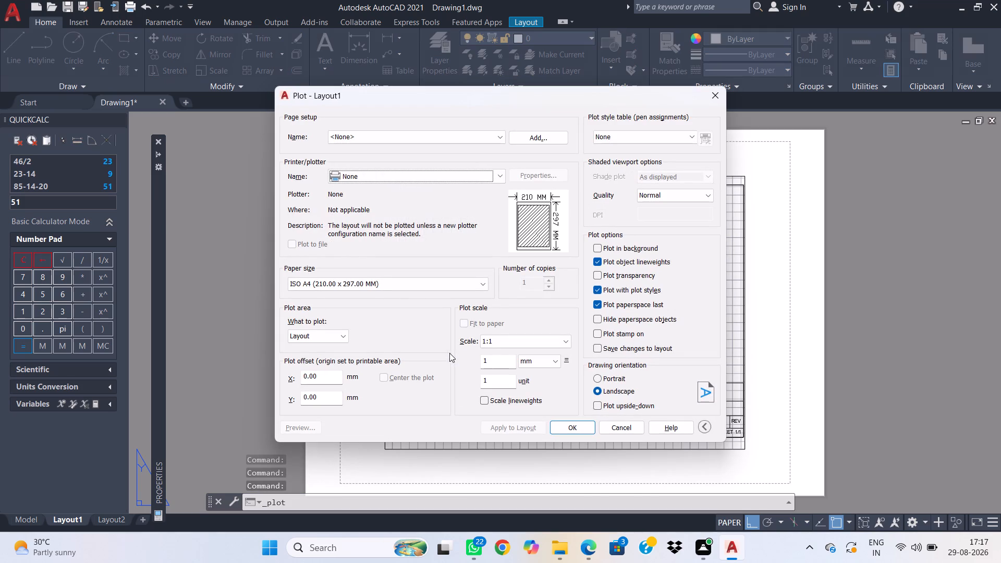
left_click(622, 134)
left_click(649, 204)
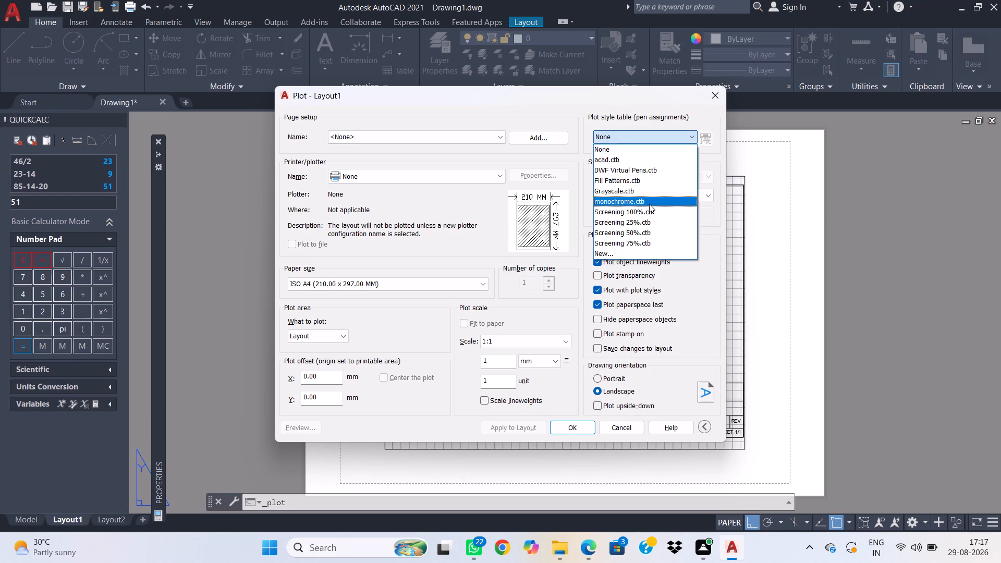
Choose DWG To PDF.pc3 as the plotter and select the custom A3 (420 x 297 mm) paper size in its configuration.
left_click(478, 142)
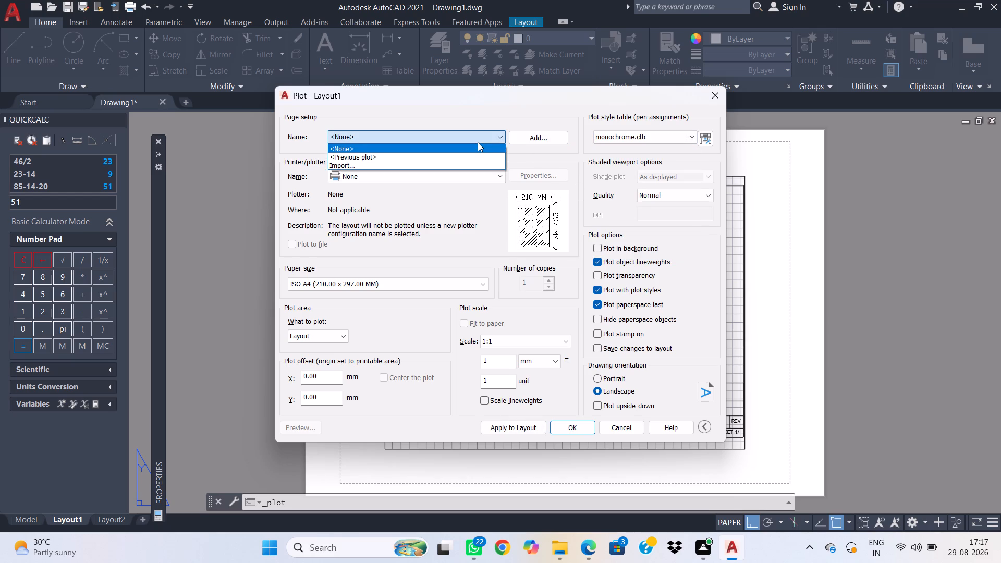
left_click(481, 139)
left_click(482, 176)
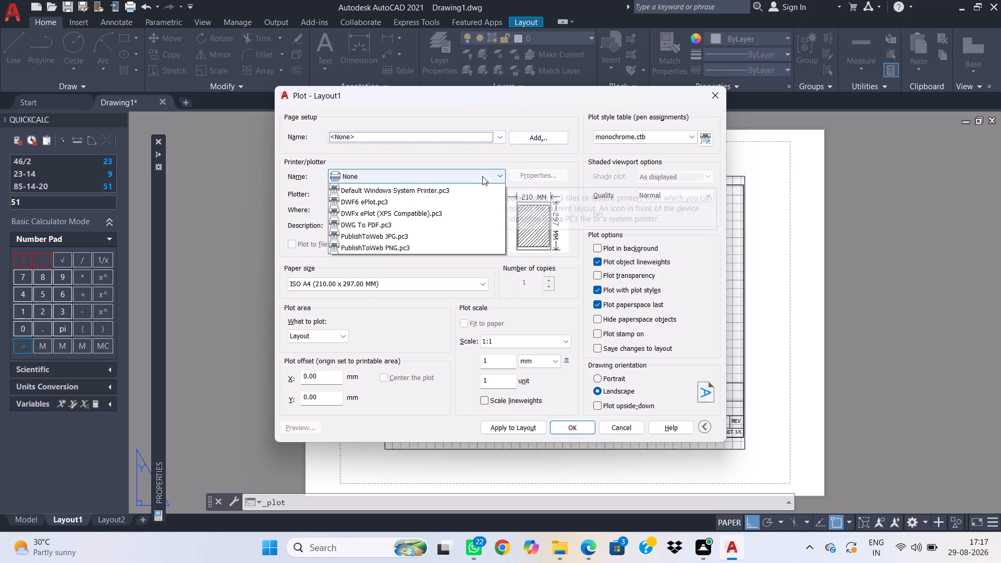
left_click(484, 309)
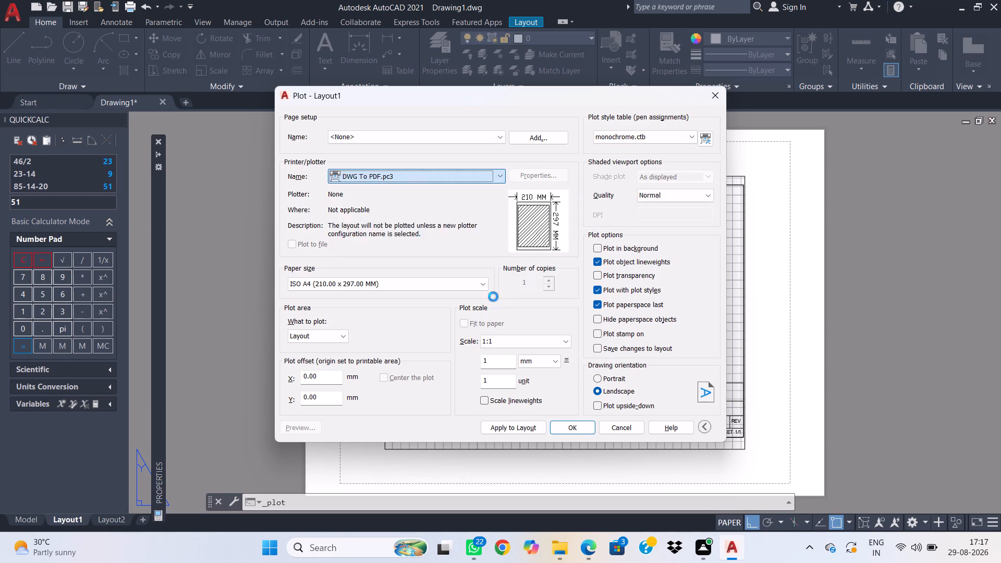
left_click(538, 174)
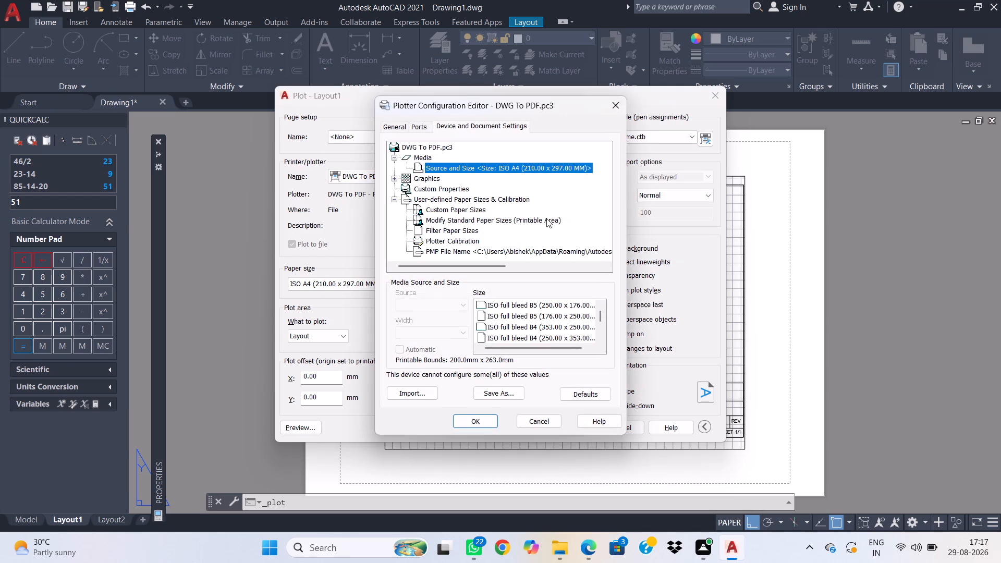
left_click(449, 207)
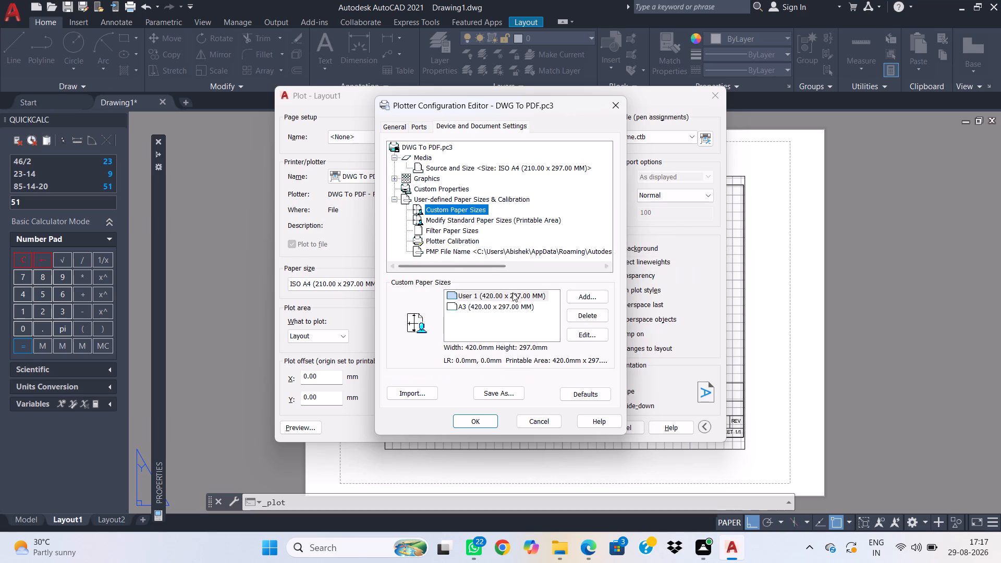
left_click(515, 302)
left_click(474, 419)
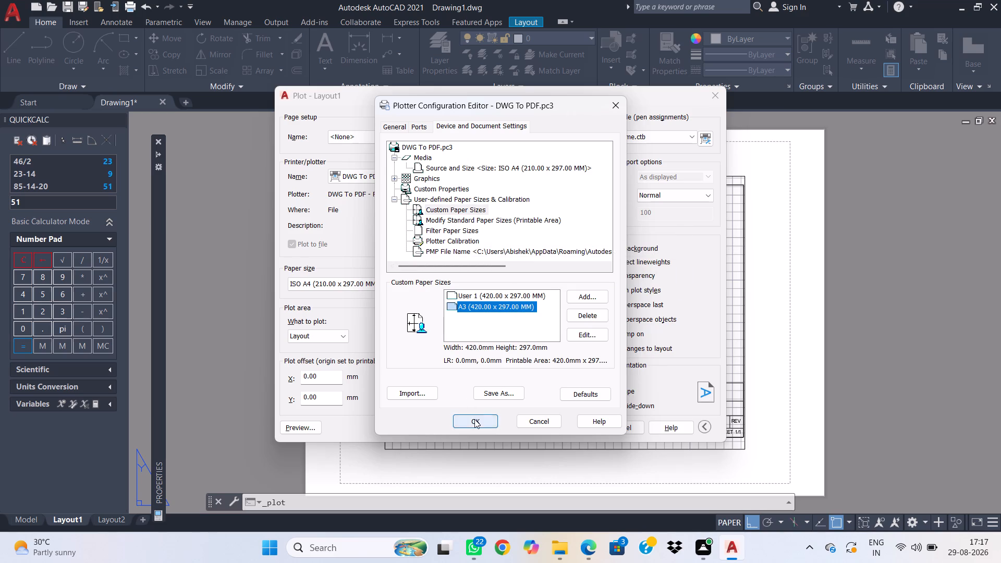
Set the plot's paper size to ISO A3 (420.00 x 297.00 MM).
left_click(468, 290)
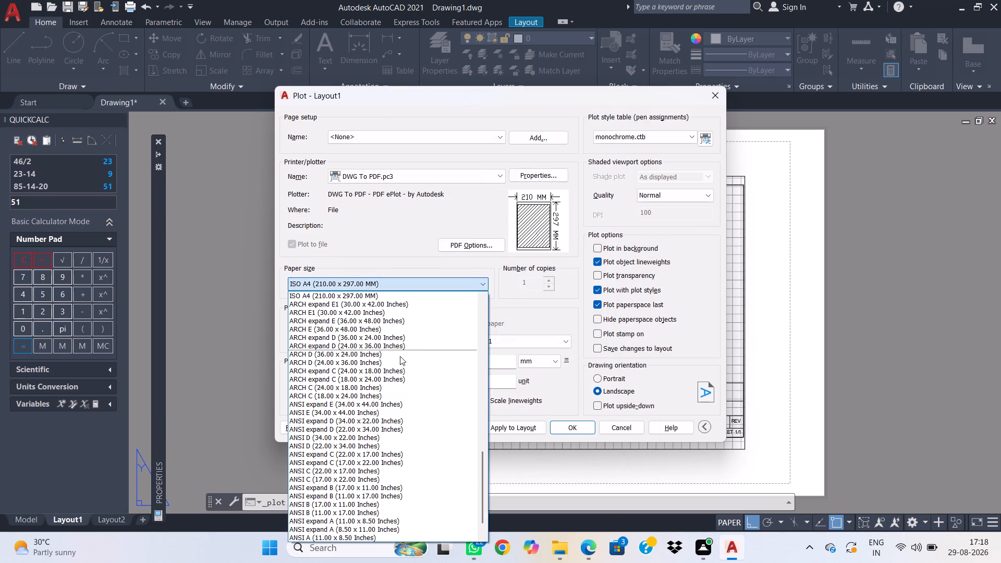
scroll(375, 328, "up", 3)
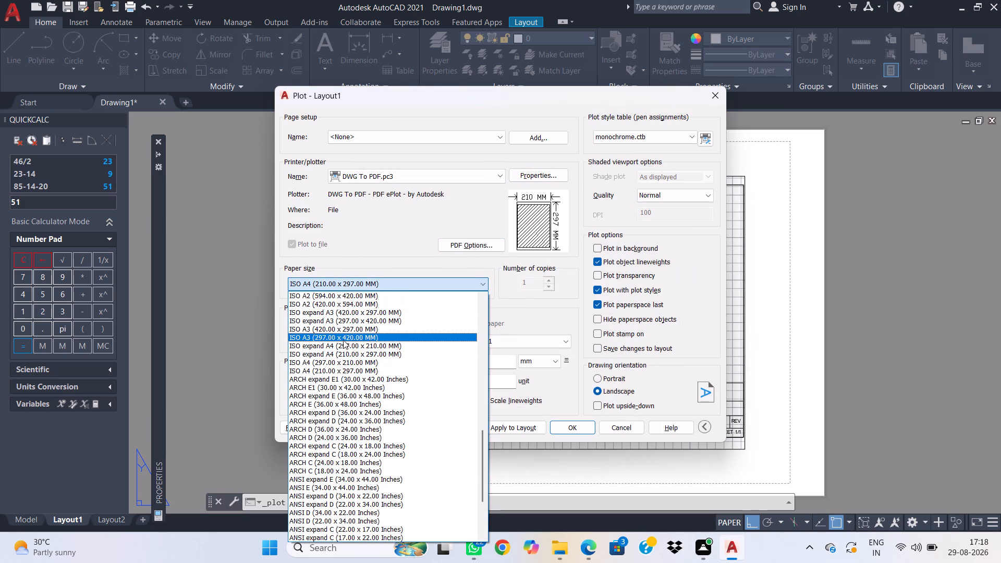
left_click(345, 329)
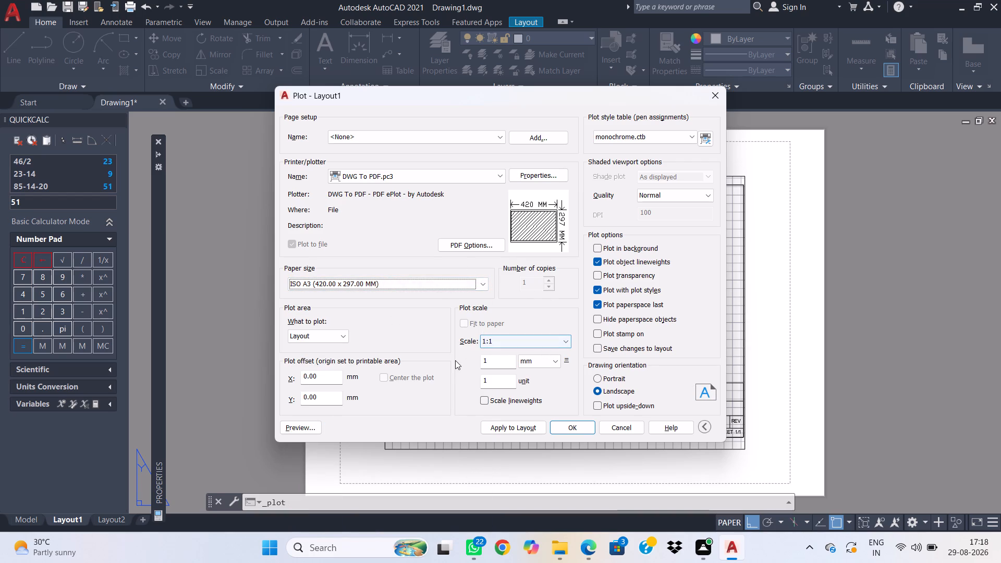
scroll(455, 358, "down", 1)
left_click(320, 333)
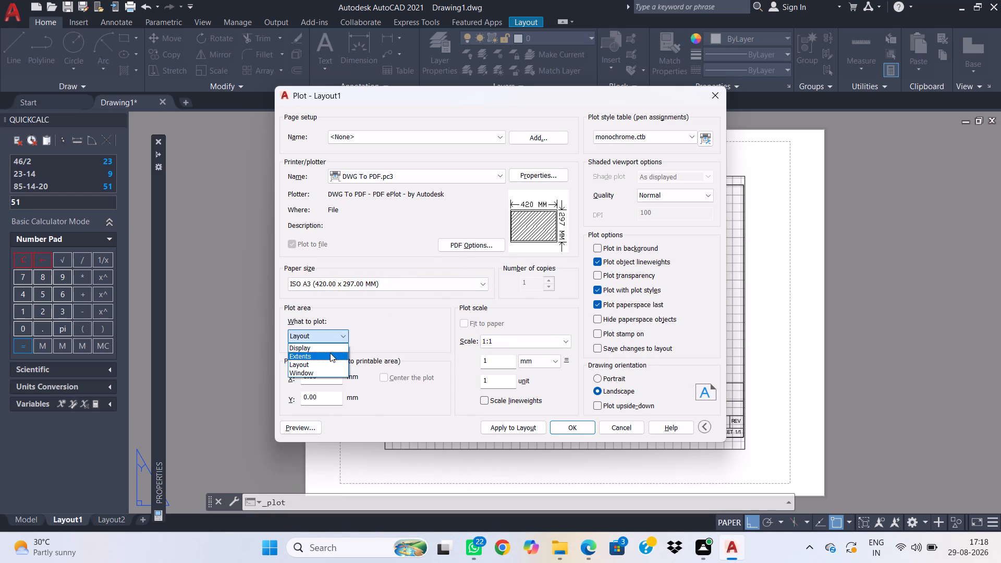
left_click(371, 323)
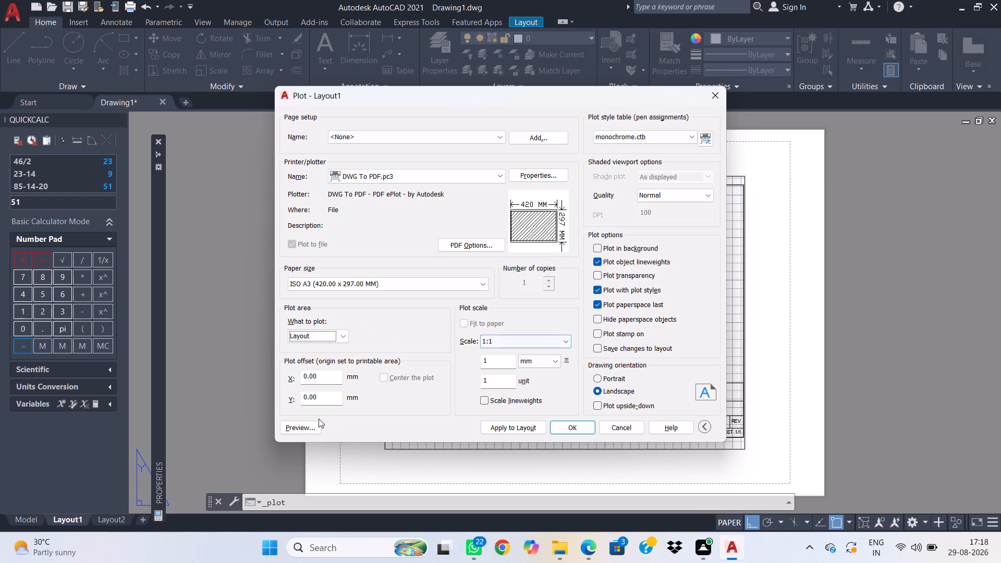
Preview the Layout1 plot, examine how the drawing sits on the A3 sheet, and return to the plot settings.
left_click(304, 430)
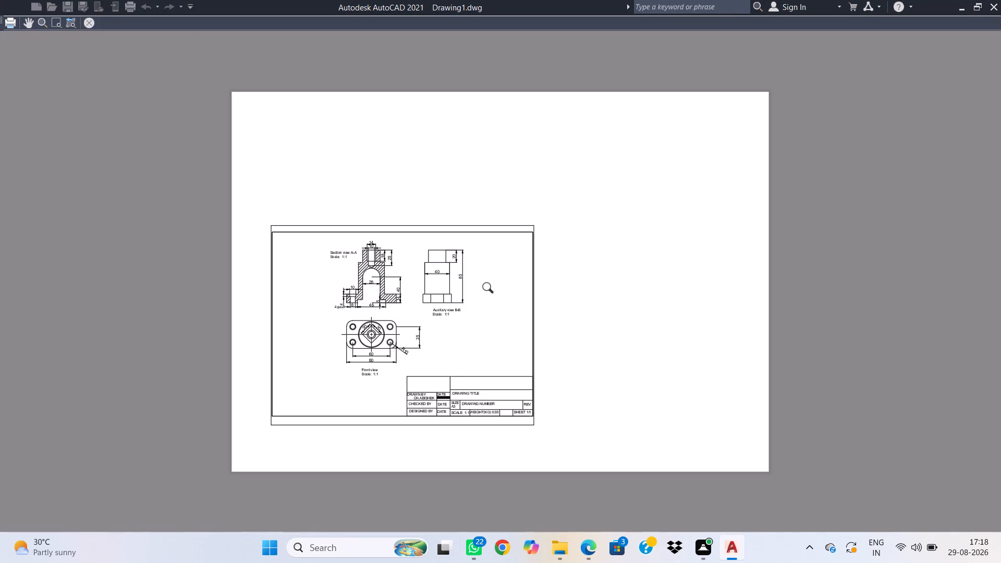
scroll(491, 302, "up", 1)
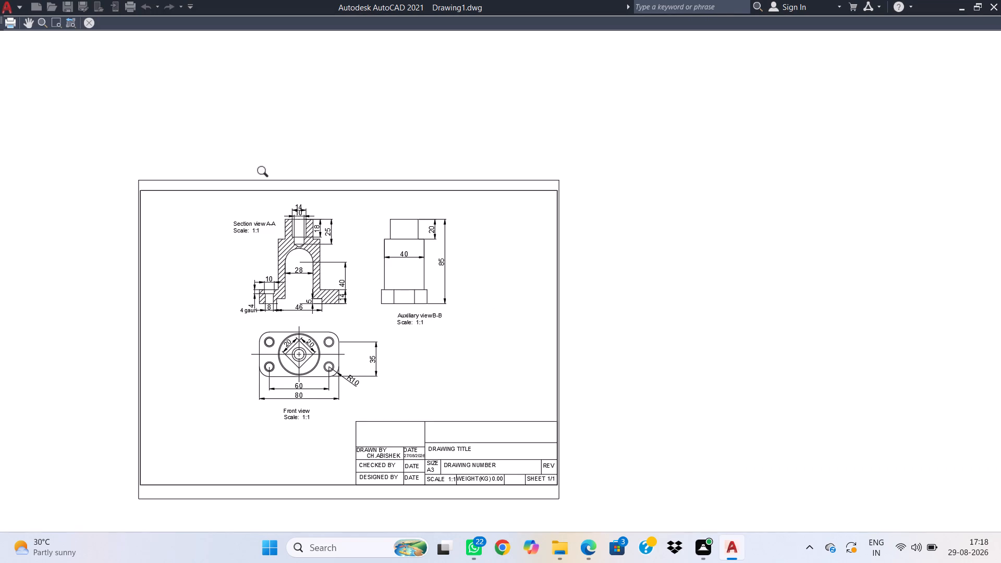
left_click(83, 21)
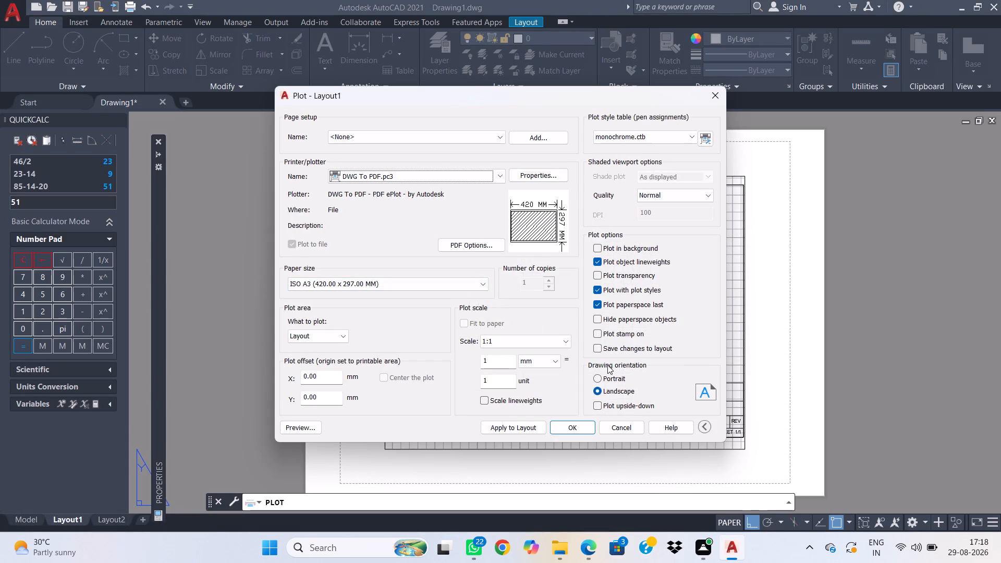
Turn off plotting of object lineweights and check the plot preview again.
left_click(596, 263)
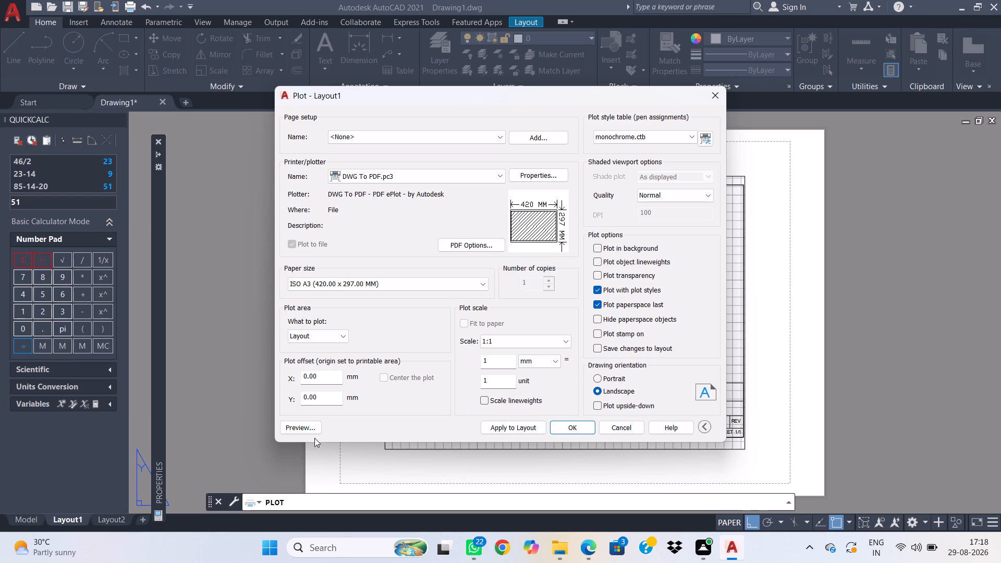
left_click(301, 431)
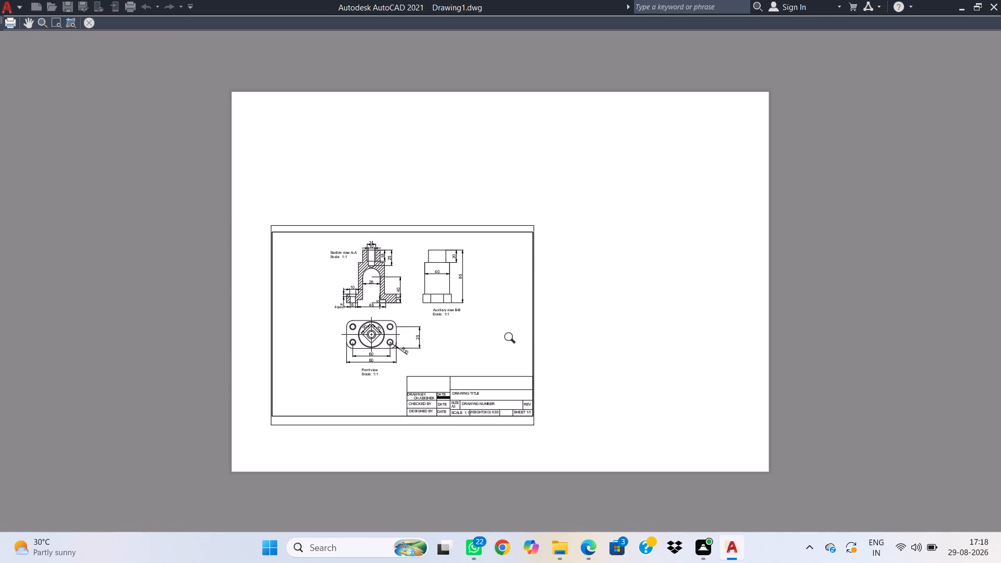
scroll(624, 262, "up", 1)
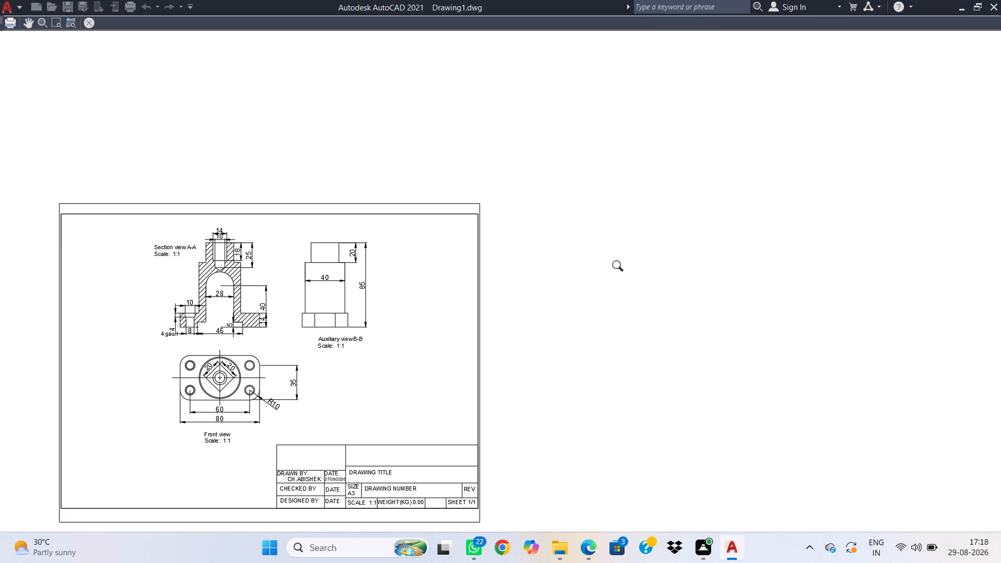
scroll(592, 278, "down", 1)
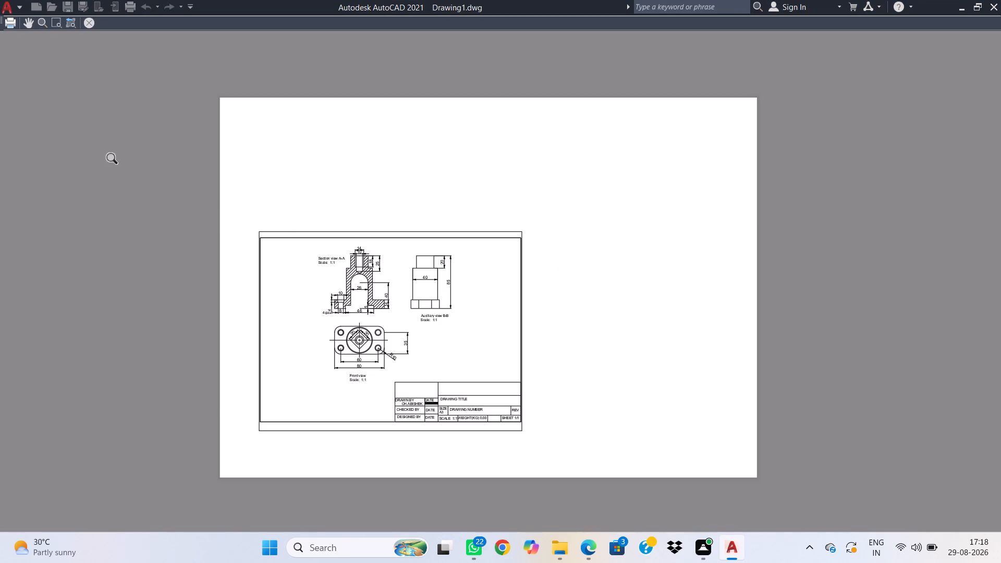
left_click(94, 27)
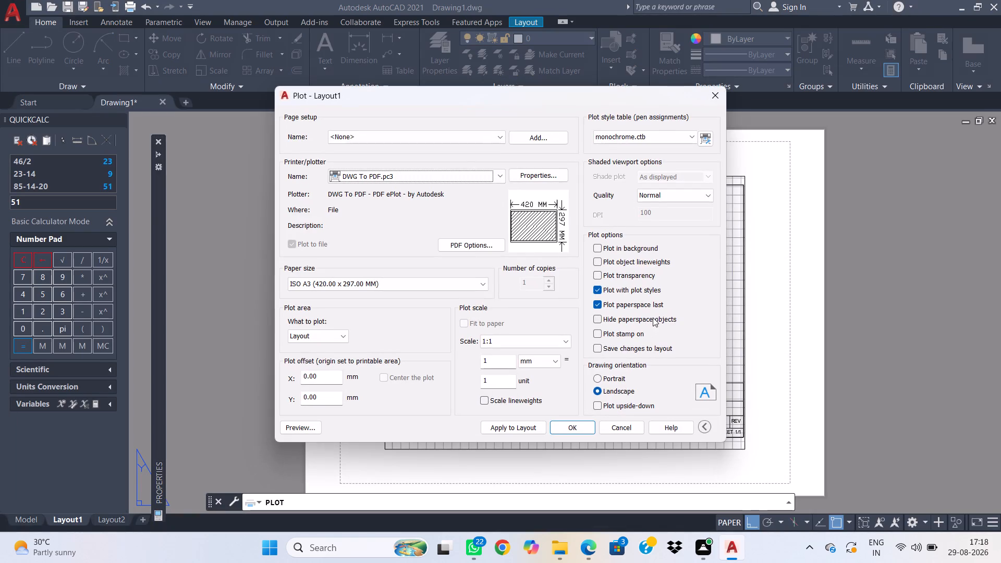
Plot Layout1 as Drawing1-Layout1.pdf into the desktop folder cad intern > 29 AUG > DRAWING FILE and check the resulting PDF.
left_click(577, 425)
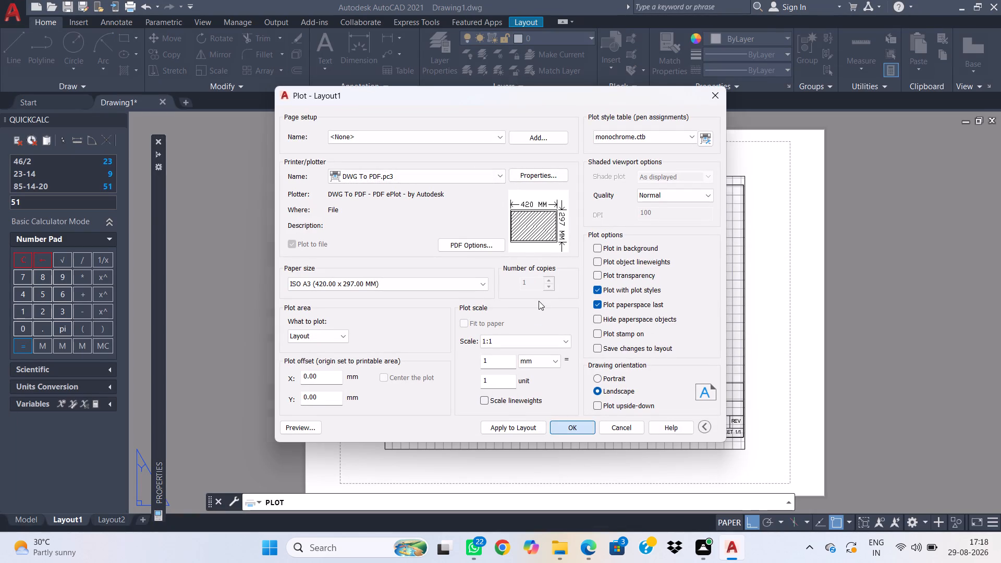
left_click(325, 235)
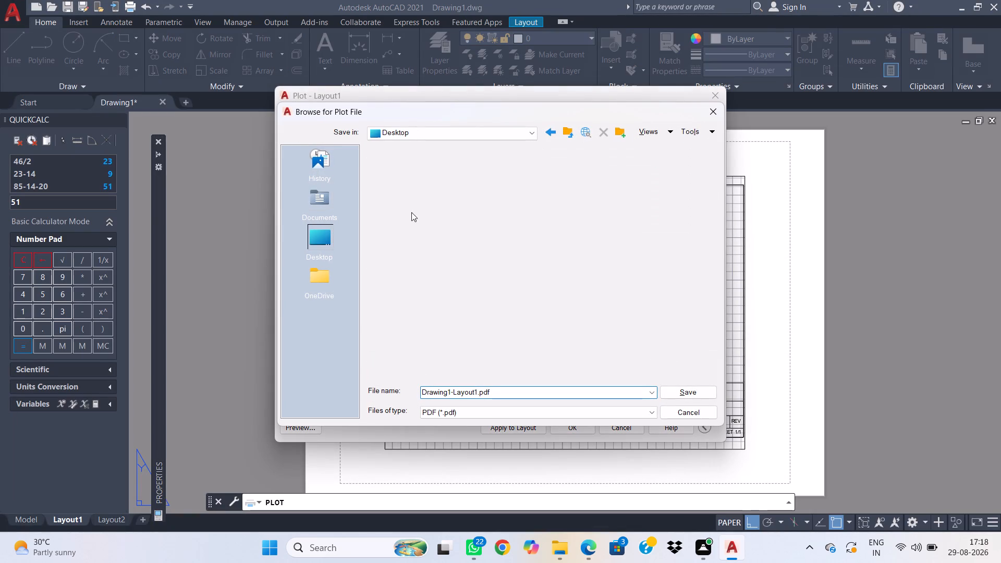
scroll(402, 242, "down", 2)
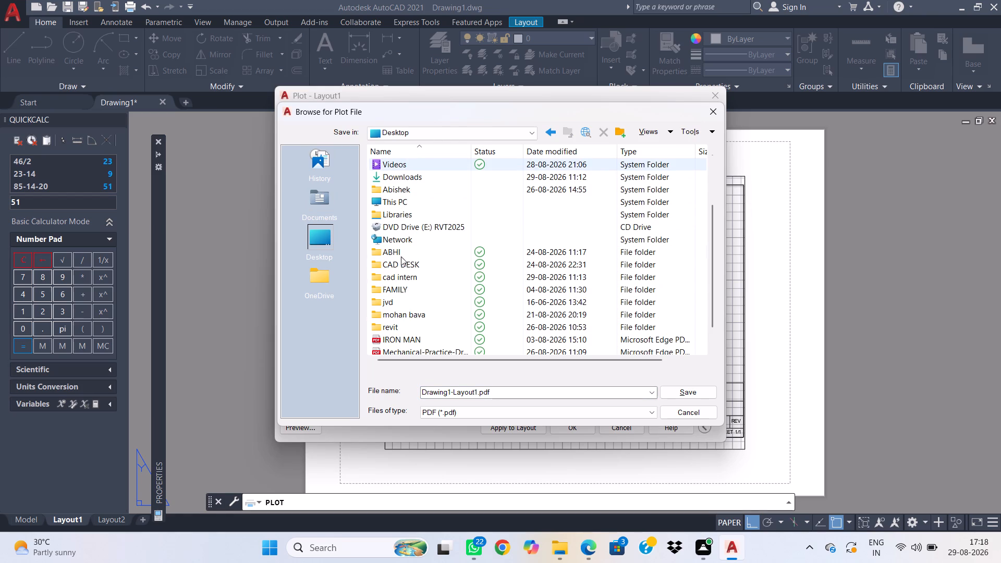
left_click(405, 134)
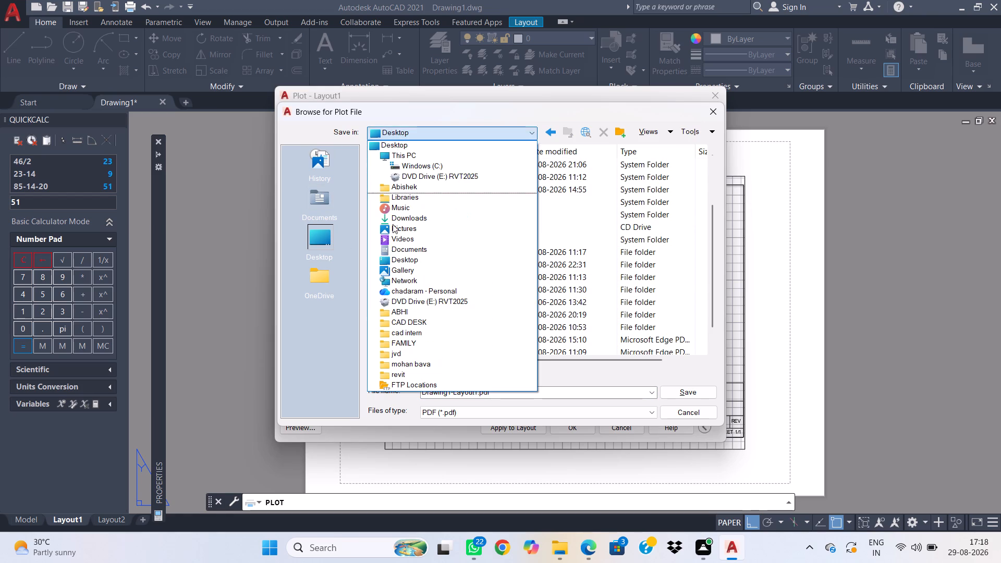
left_click(420, 260)
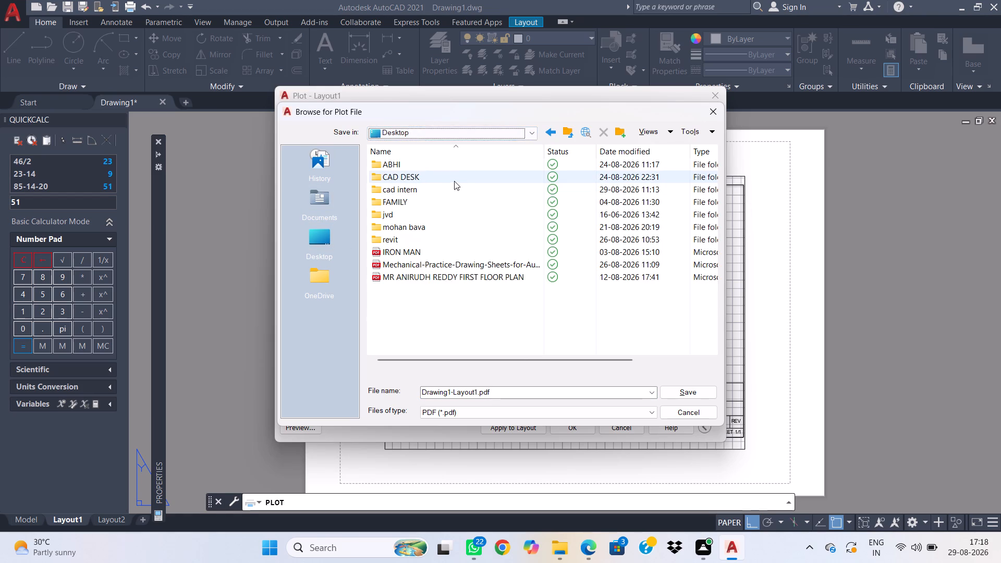
double_click(421, 186)
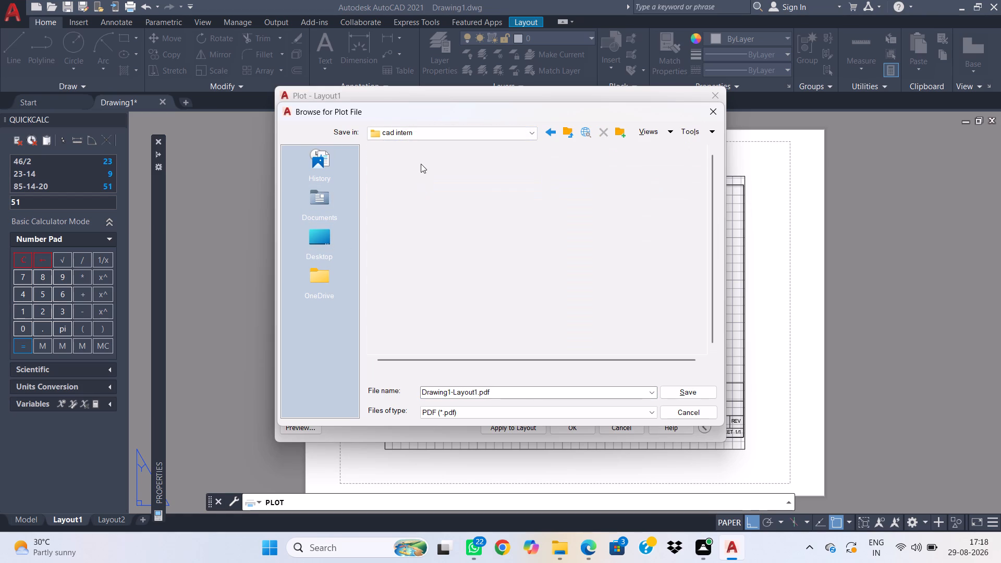
double_click(429, 192)
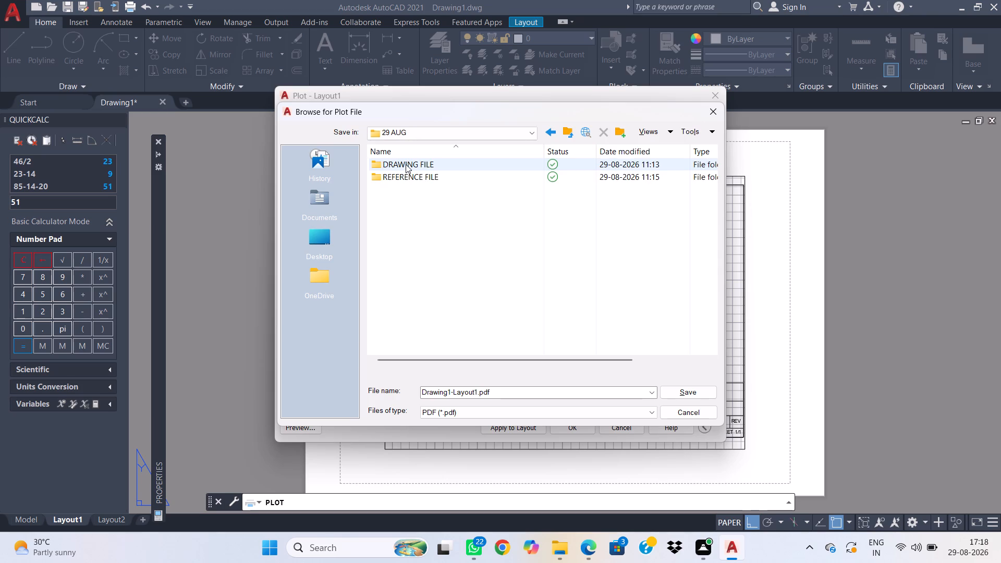
double_click(406, 164)
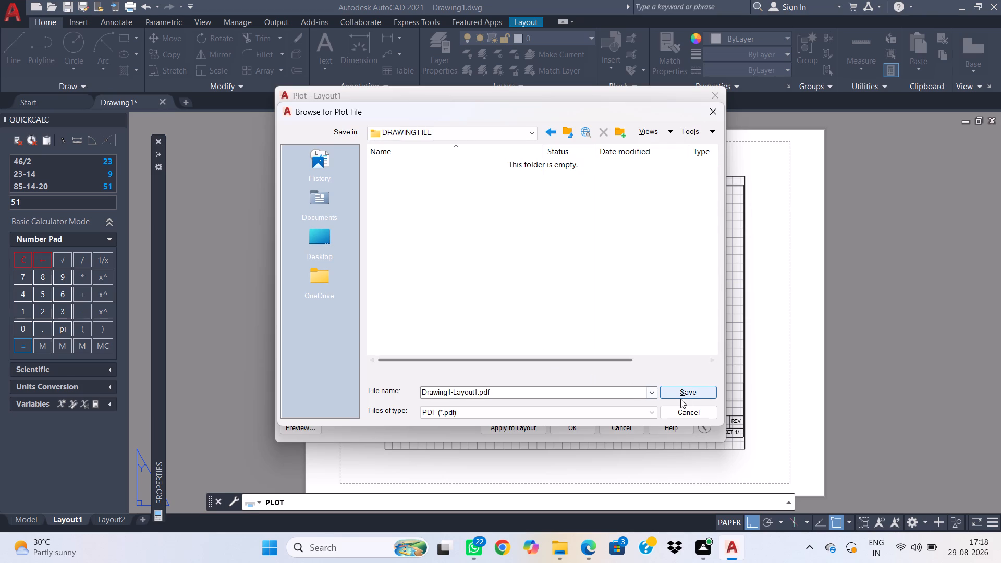
left_click(690, 390)
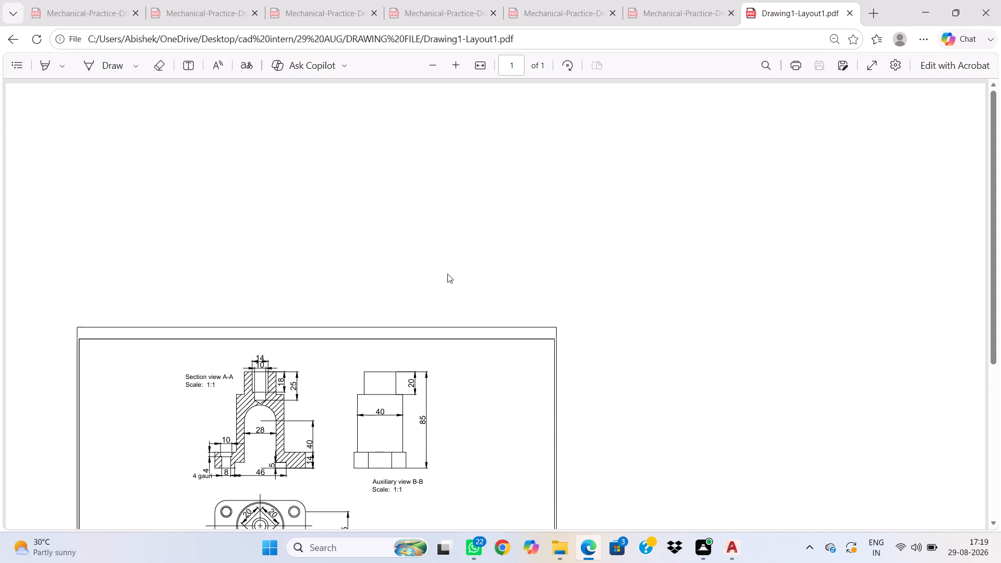
scroll(375, 301, "down", 1)
scroll(336, 325, "down", 3)
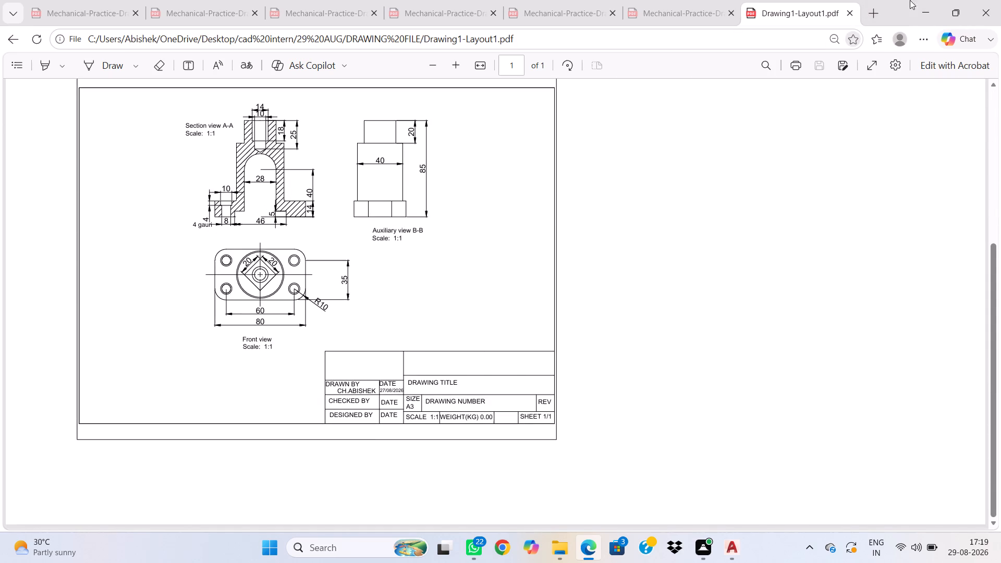
left_click(924, 1)
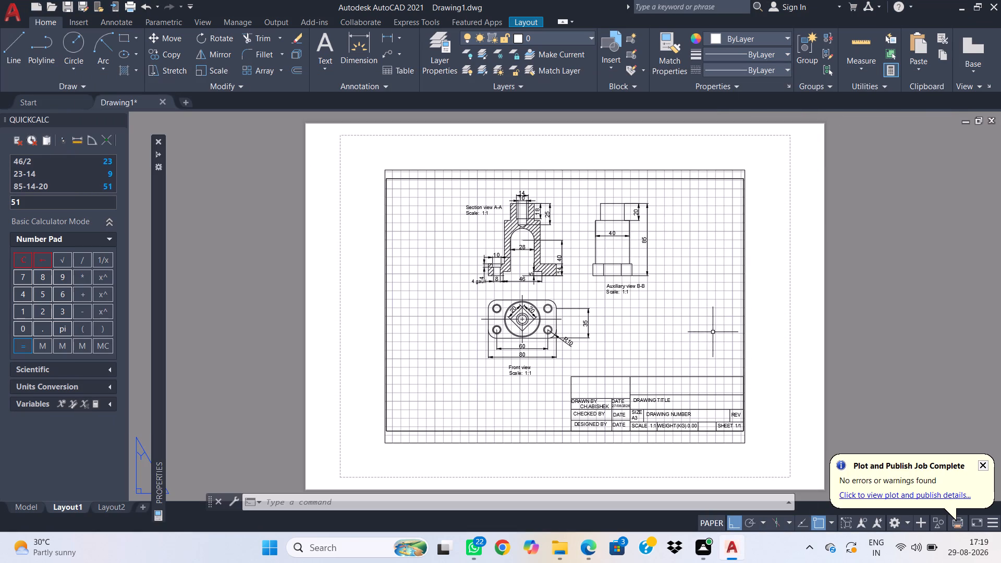
Change the date in the title block's DRAWN BY row to 29/08/2026.
key("ctrl+p")
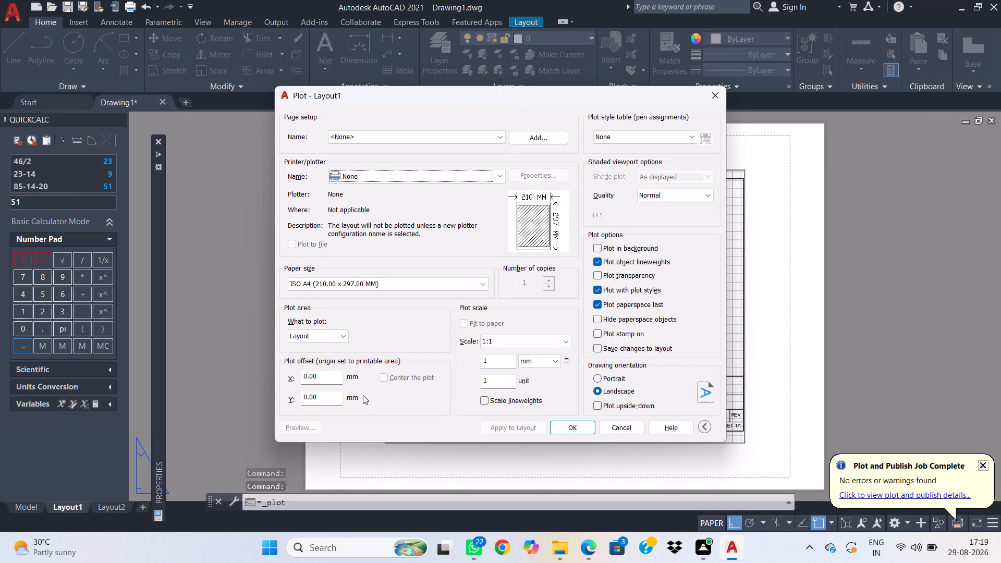
left_click(725, 88)
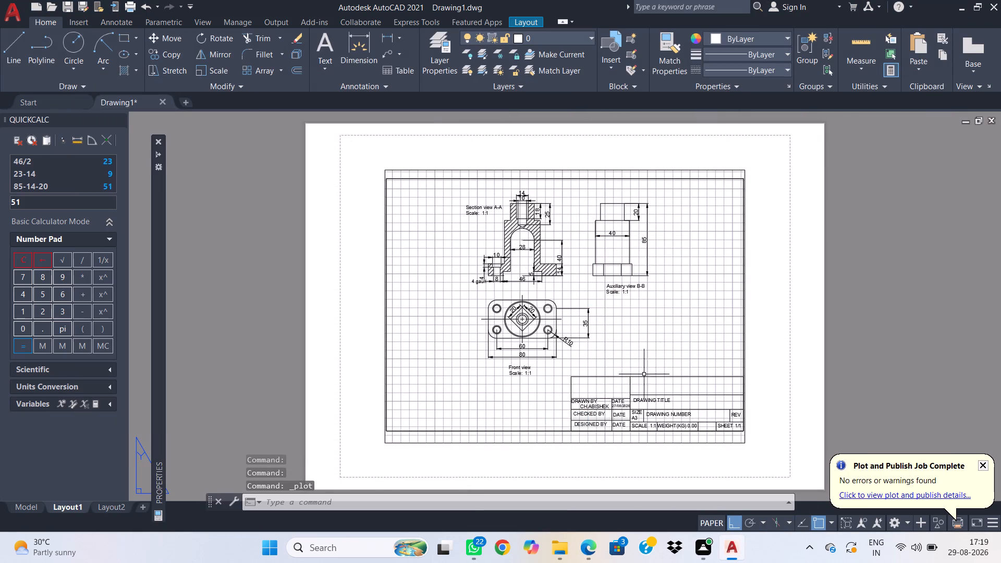
scroll(615, 403, "up", 2)
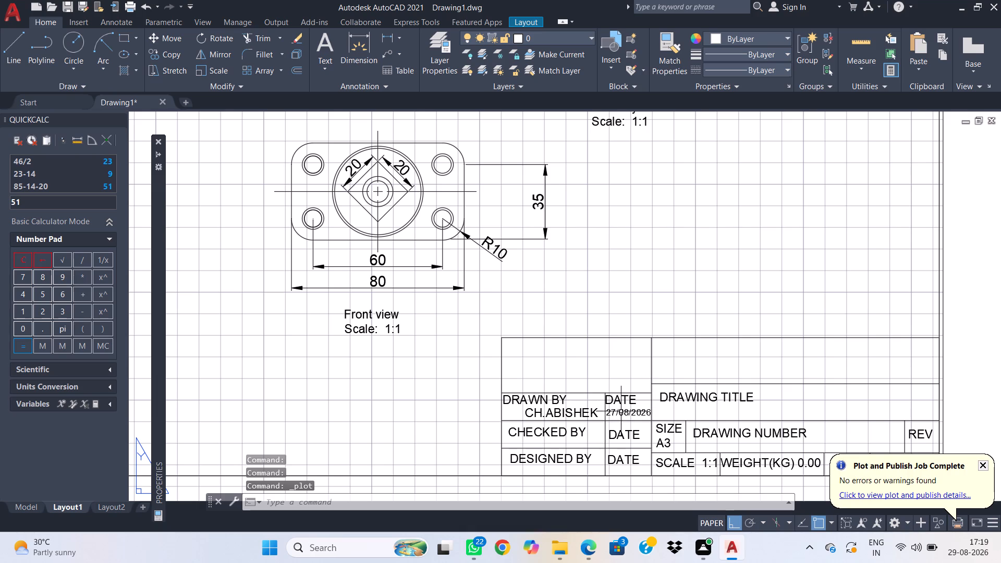
left_click(617, 411)
left_click(616, 410)
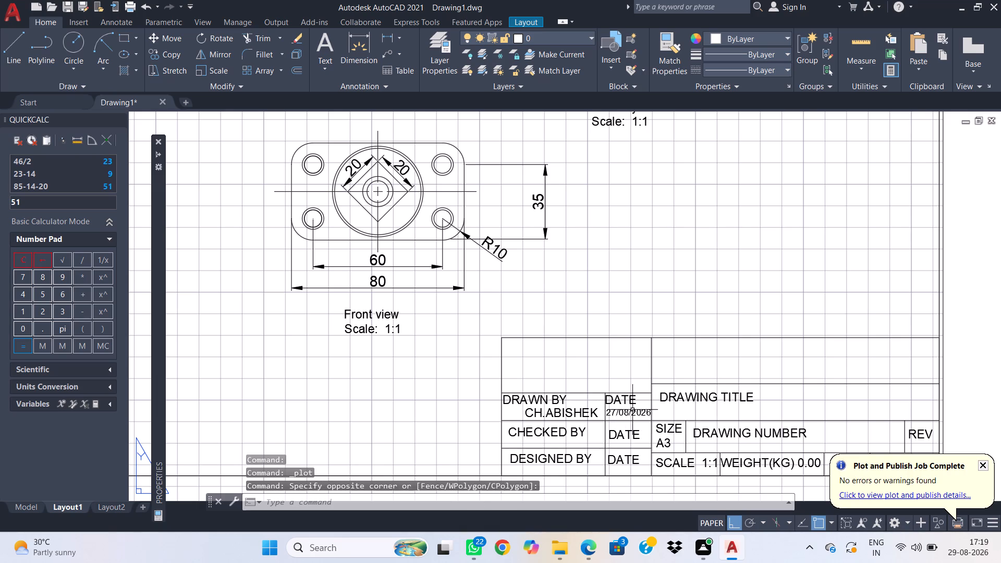
key("Escape")
double_click(615, 413)
double_click(615, 411)
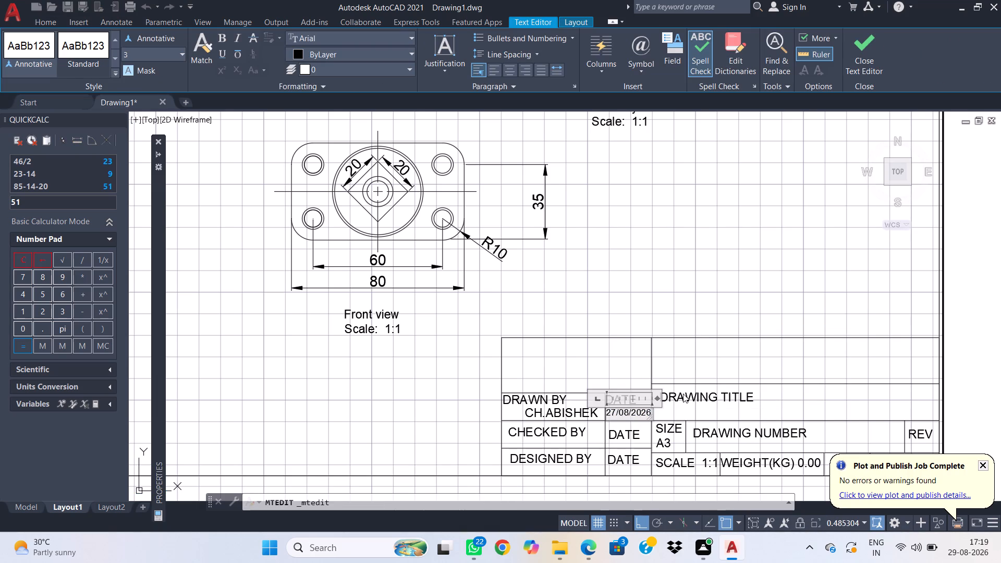
key("BackSpace")
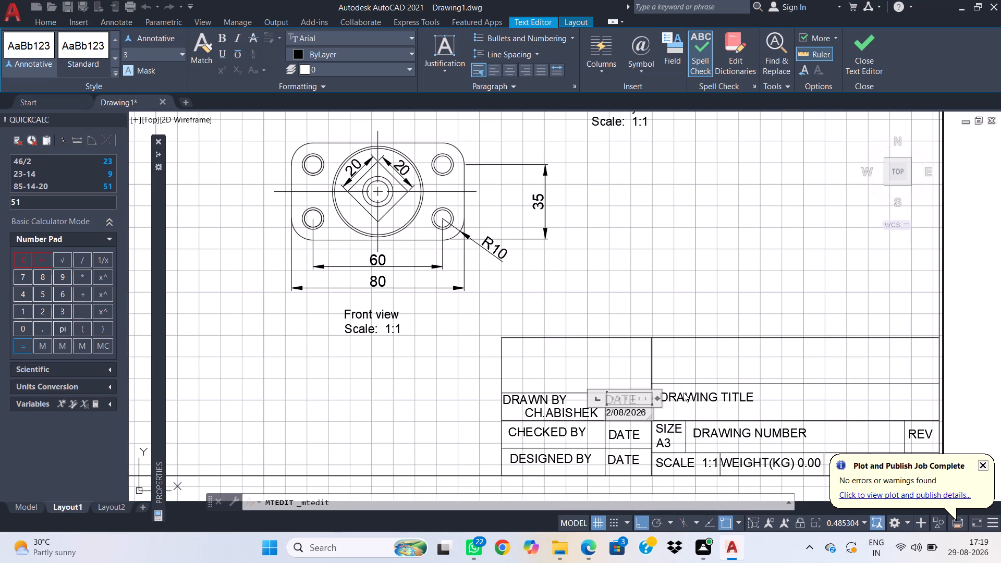
key("9")
left_click(741, 279)
scroll(716, 314, "down", 1)
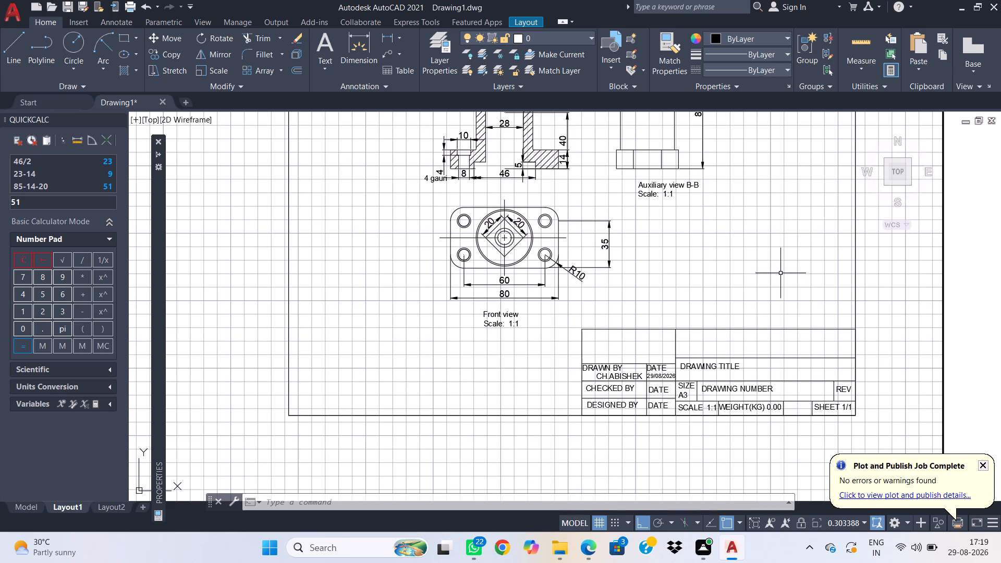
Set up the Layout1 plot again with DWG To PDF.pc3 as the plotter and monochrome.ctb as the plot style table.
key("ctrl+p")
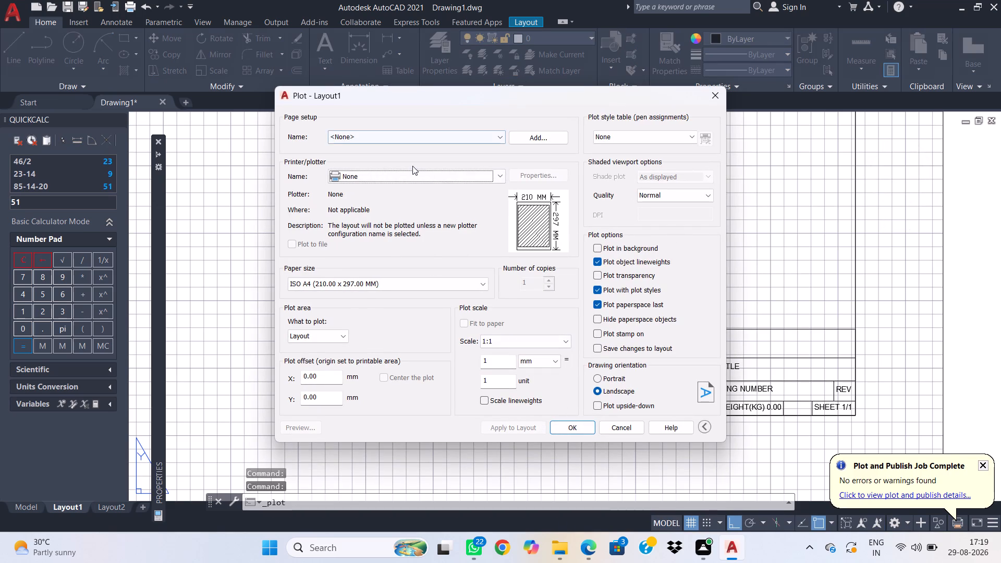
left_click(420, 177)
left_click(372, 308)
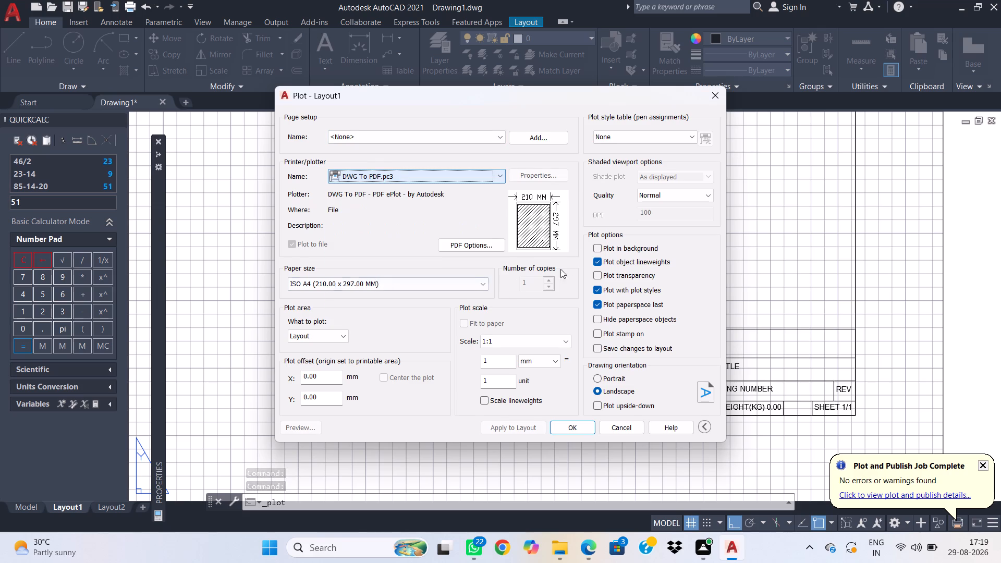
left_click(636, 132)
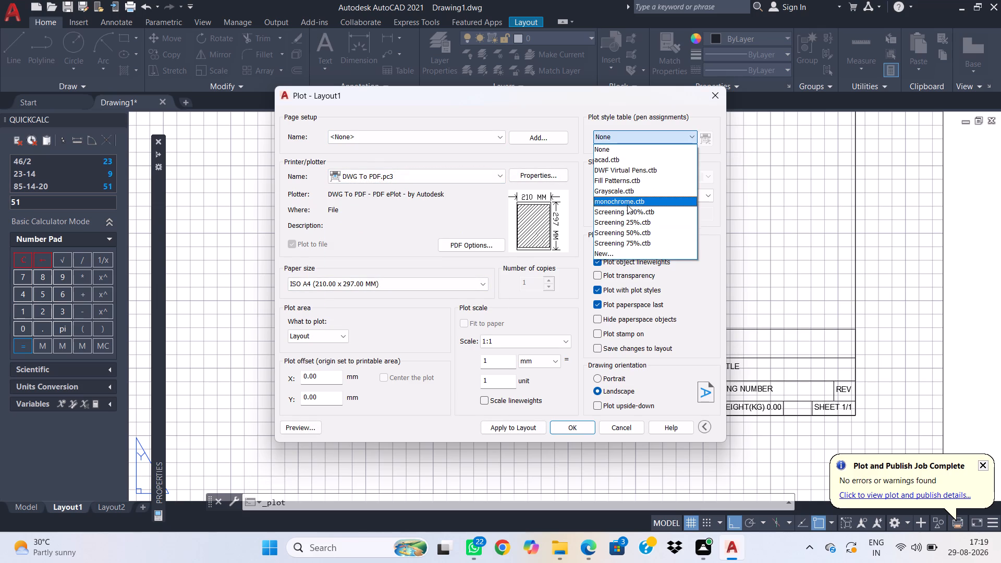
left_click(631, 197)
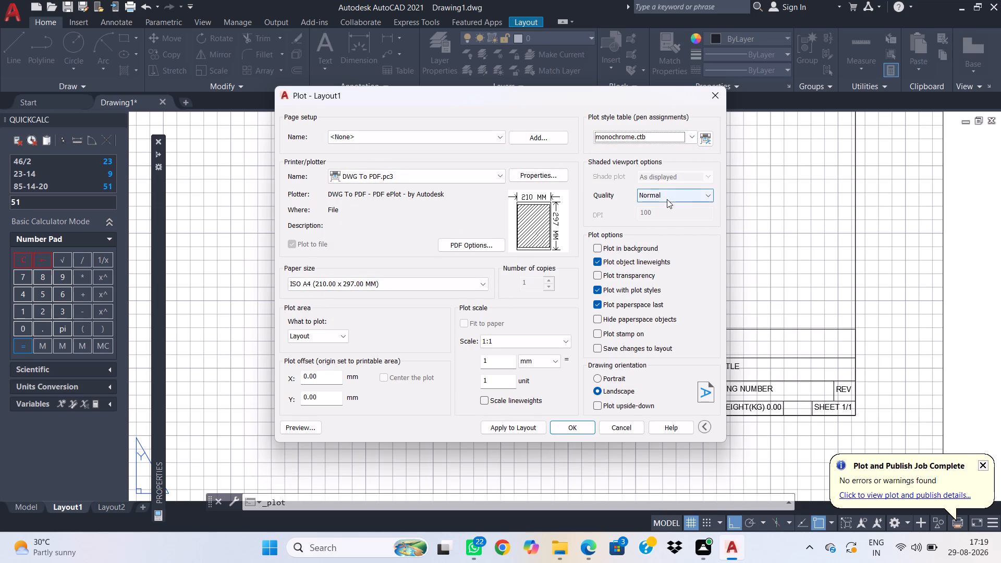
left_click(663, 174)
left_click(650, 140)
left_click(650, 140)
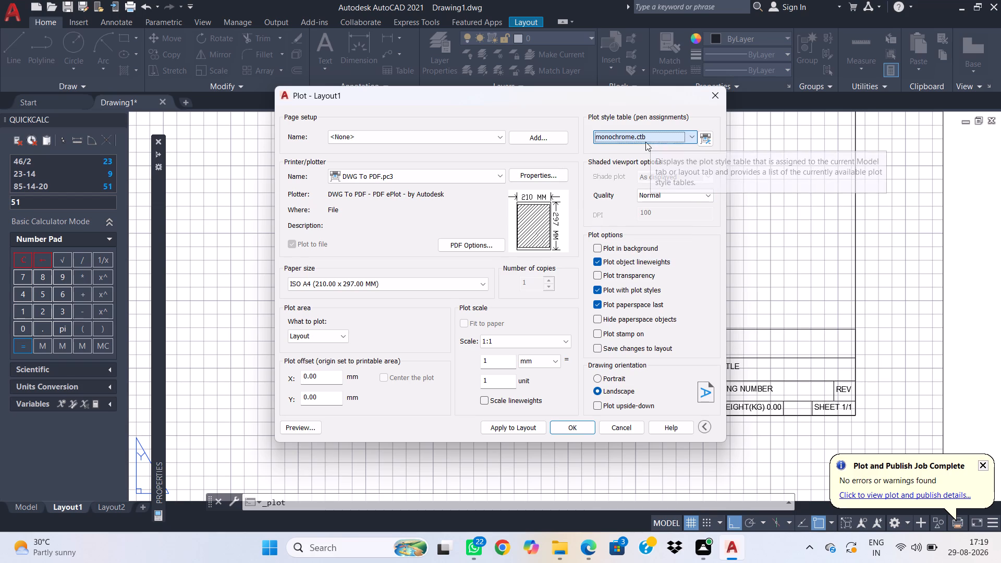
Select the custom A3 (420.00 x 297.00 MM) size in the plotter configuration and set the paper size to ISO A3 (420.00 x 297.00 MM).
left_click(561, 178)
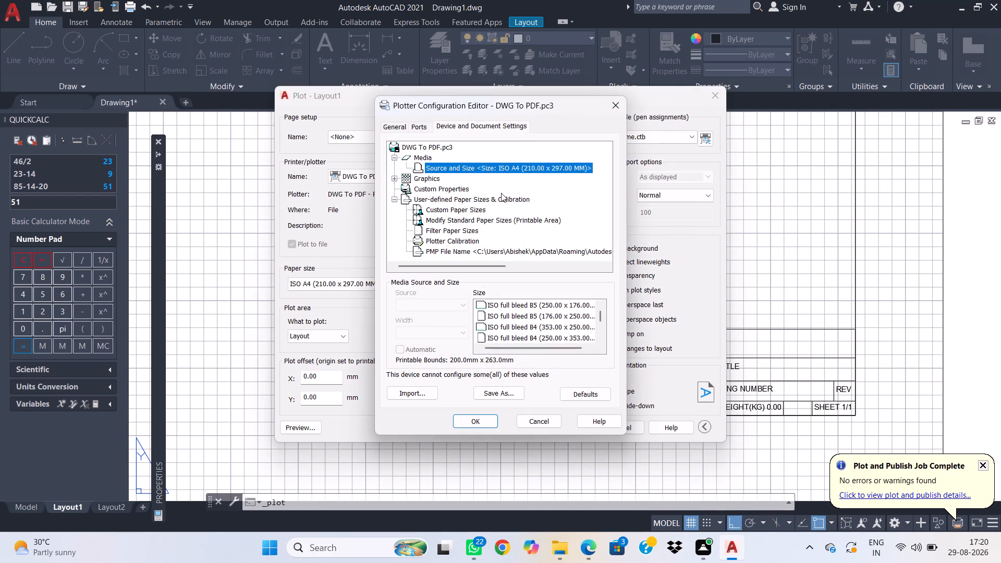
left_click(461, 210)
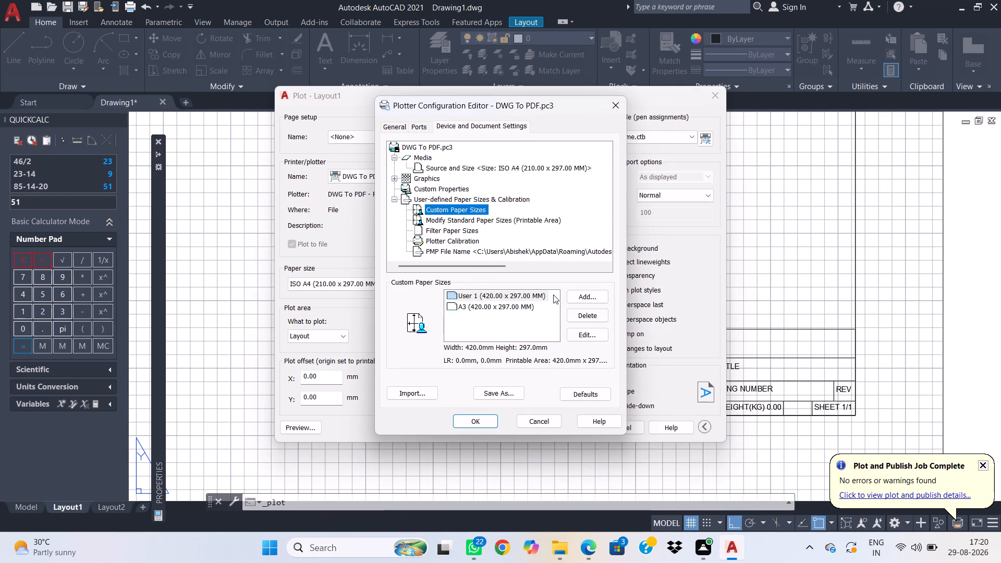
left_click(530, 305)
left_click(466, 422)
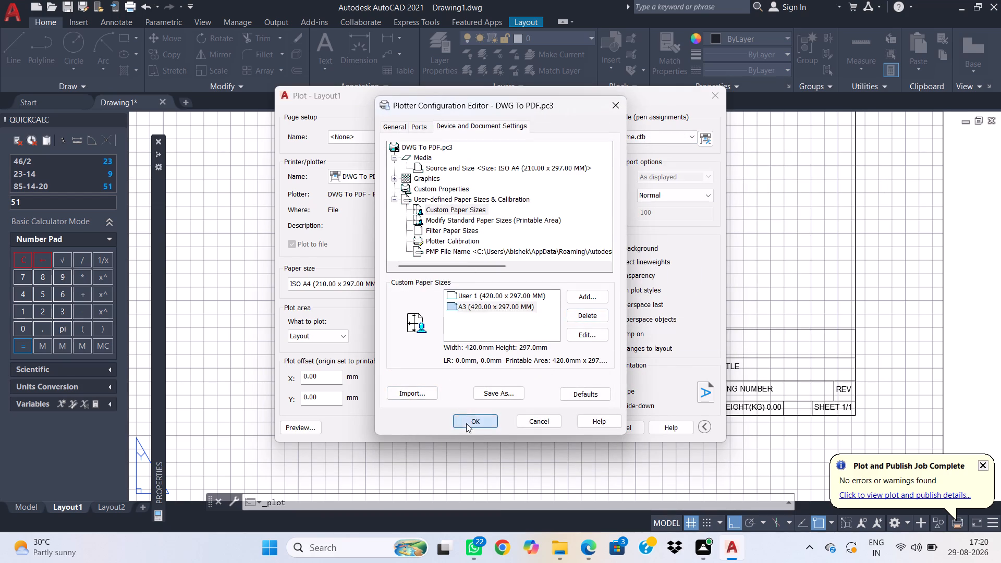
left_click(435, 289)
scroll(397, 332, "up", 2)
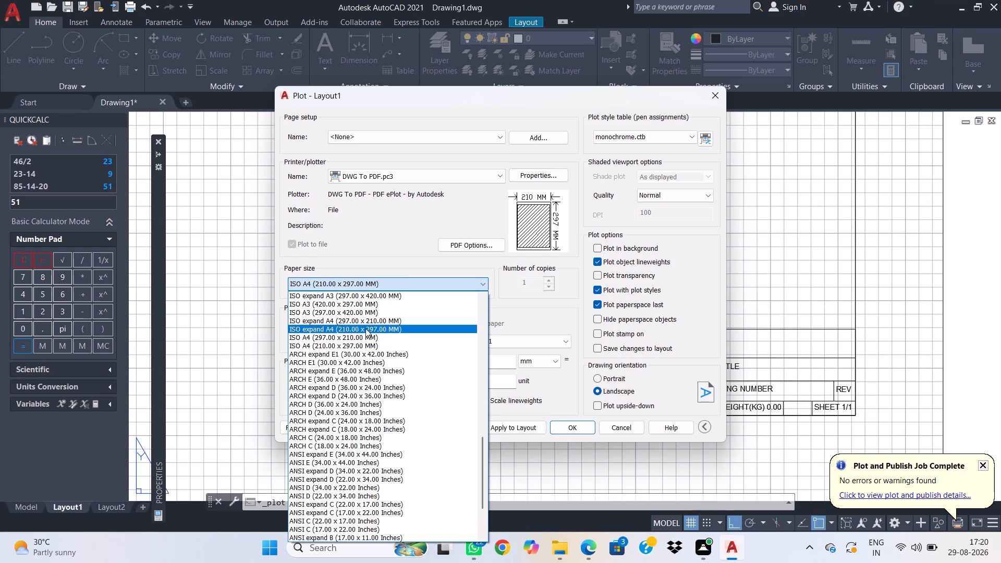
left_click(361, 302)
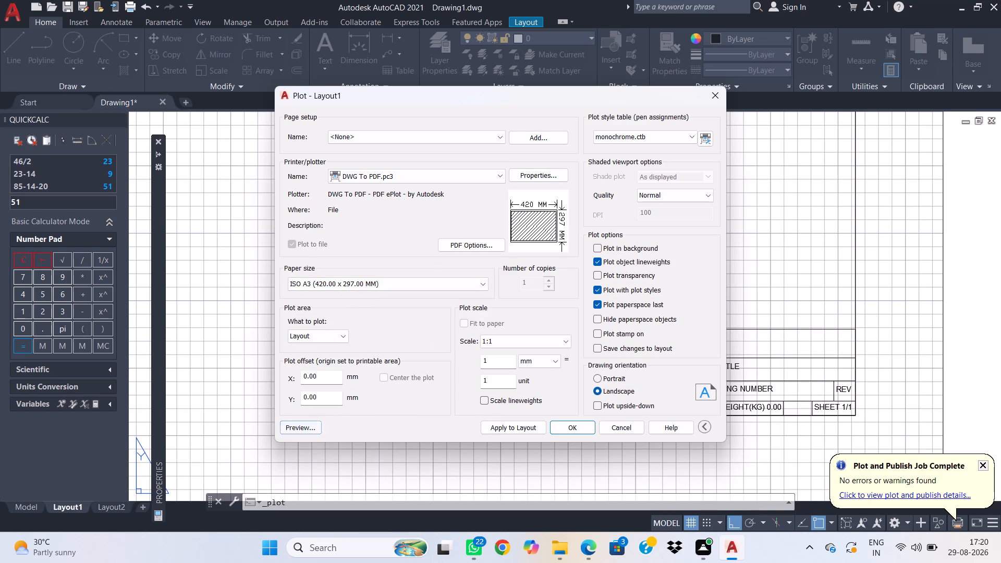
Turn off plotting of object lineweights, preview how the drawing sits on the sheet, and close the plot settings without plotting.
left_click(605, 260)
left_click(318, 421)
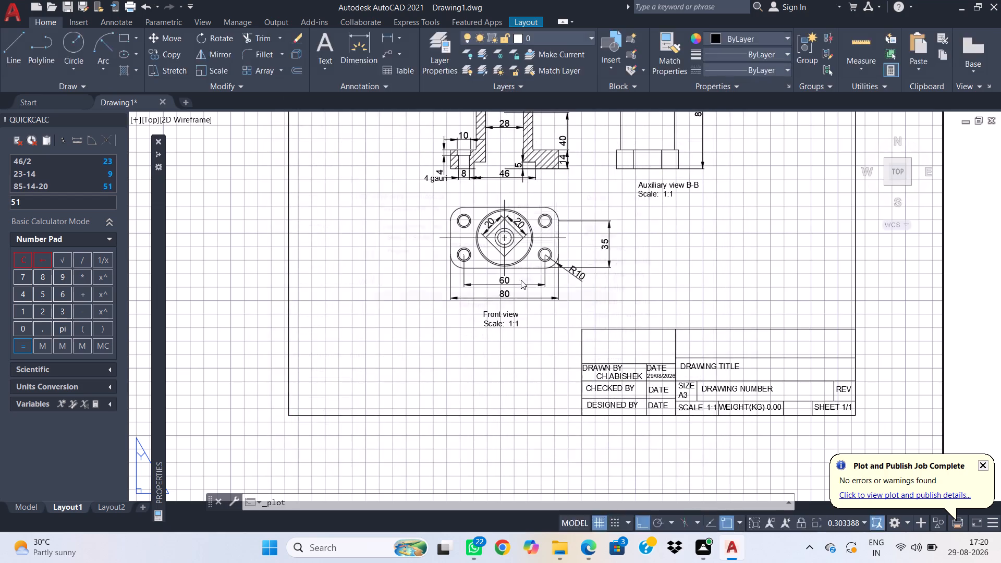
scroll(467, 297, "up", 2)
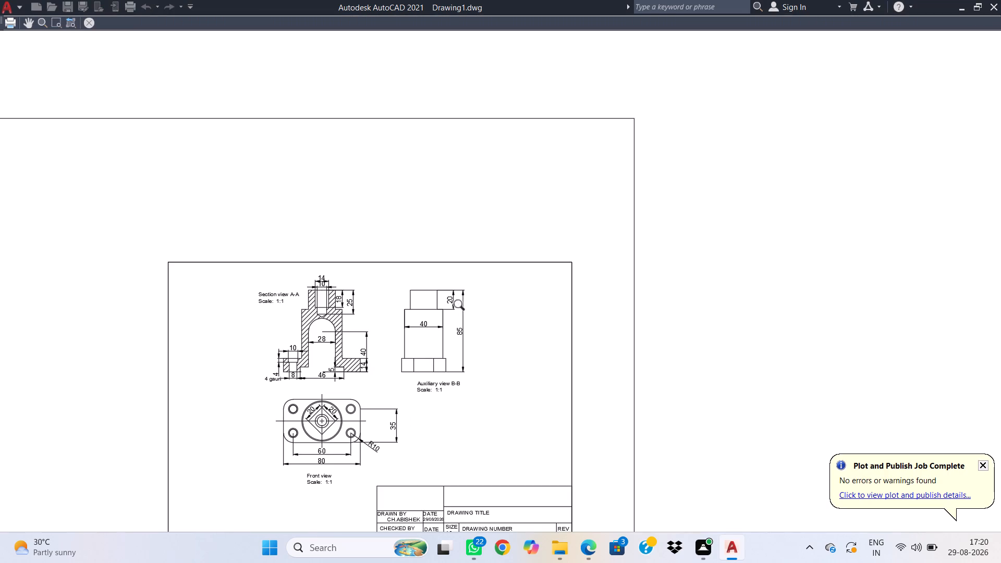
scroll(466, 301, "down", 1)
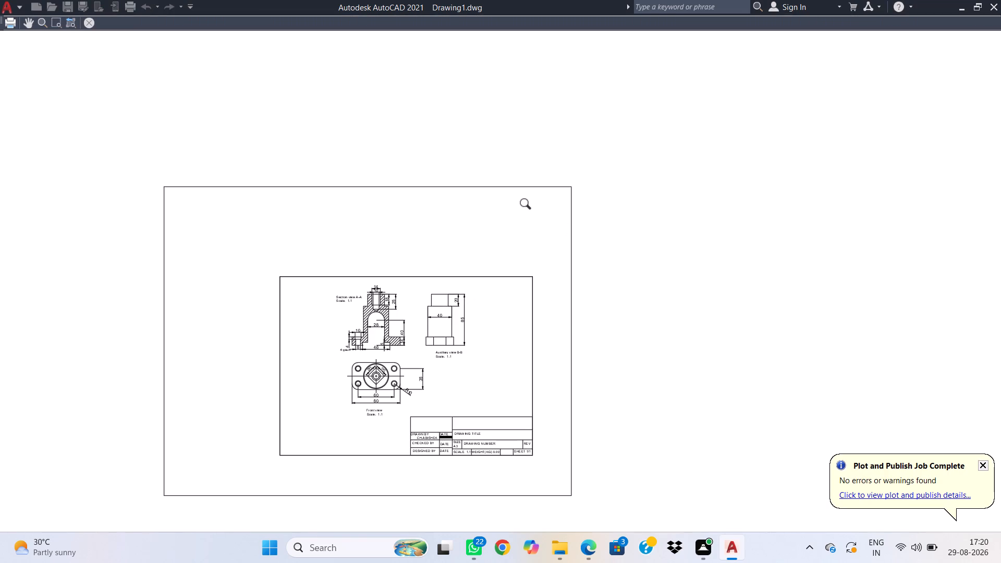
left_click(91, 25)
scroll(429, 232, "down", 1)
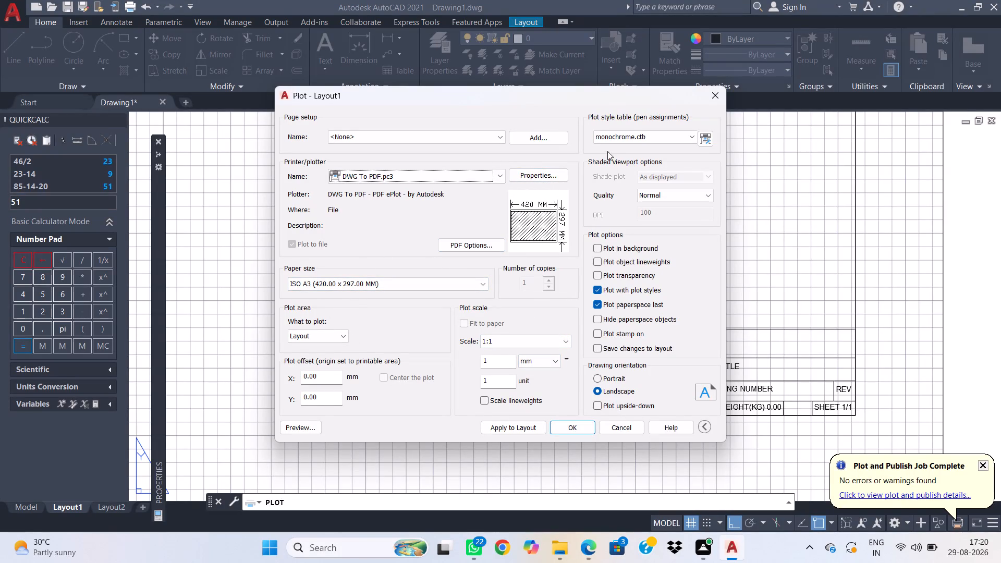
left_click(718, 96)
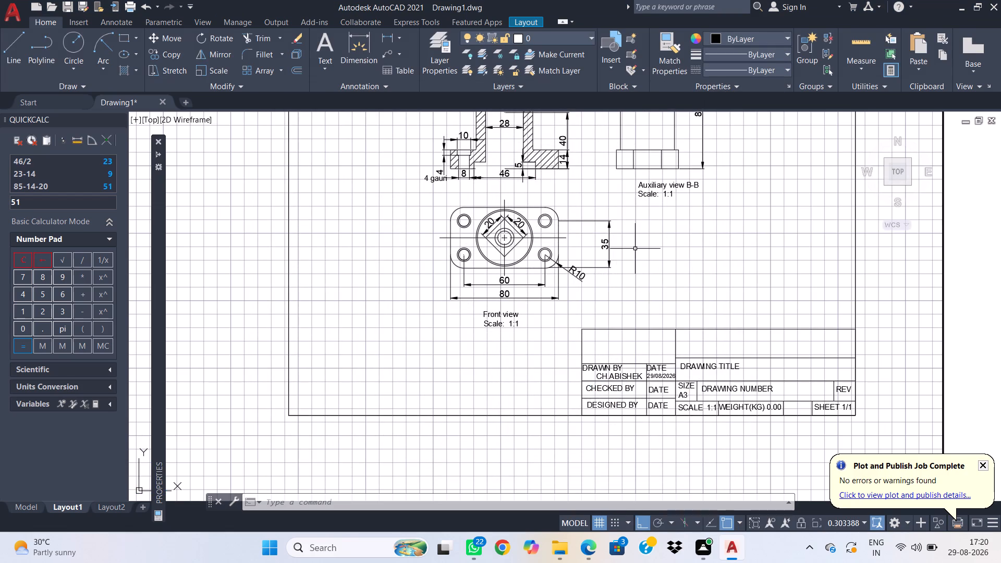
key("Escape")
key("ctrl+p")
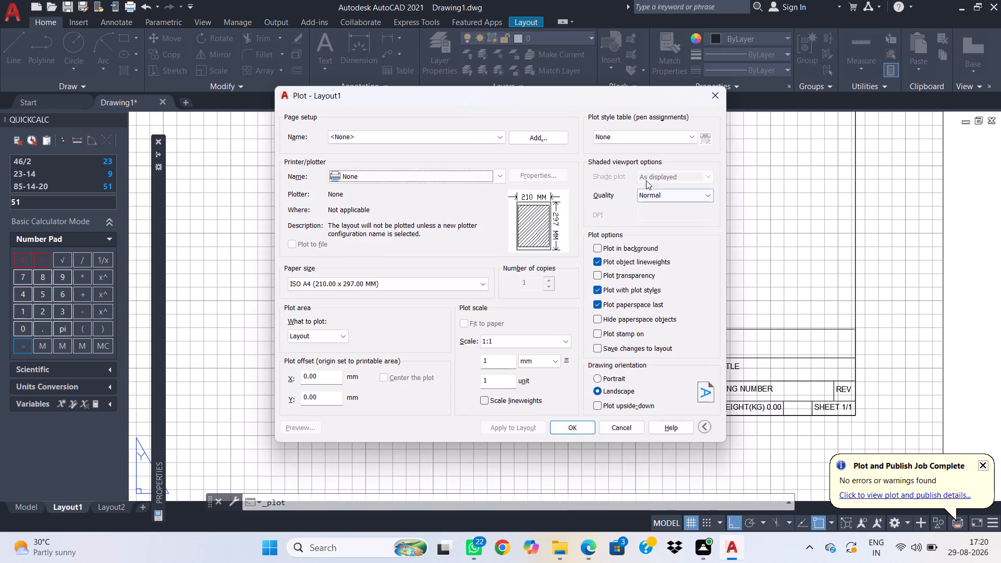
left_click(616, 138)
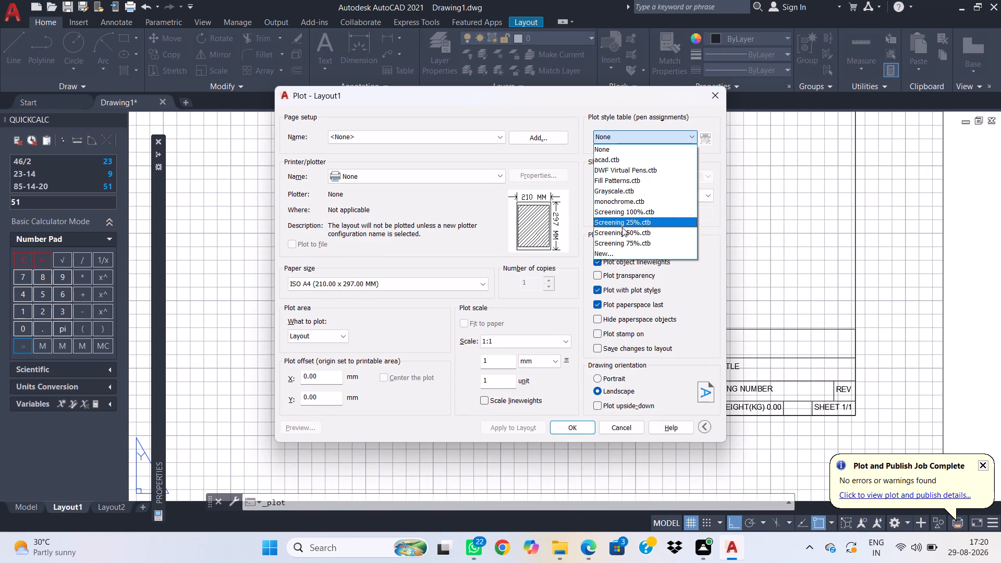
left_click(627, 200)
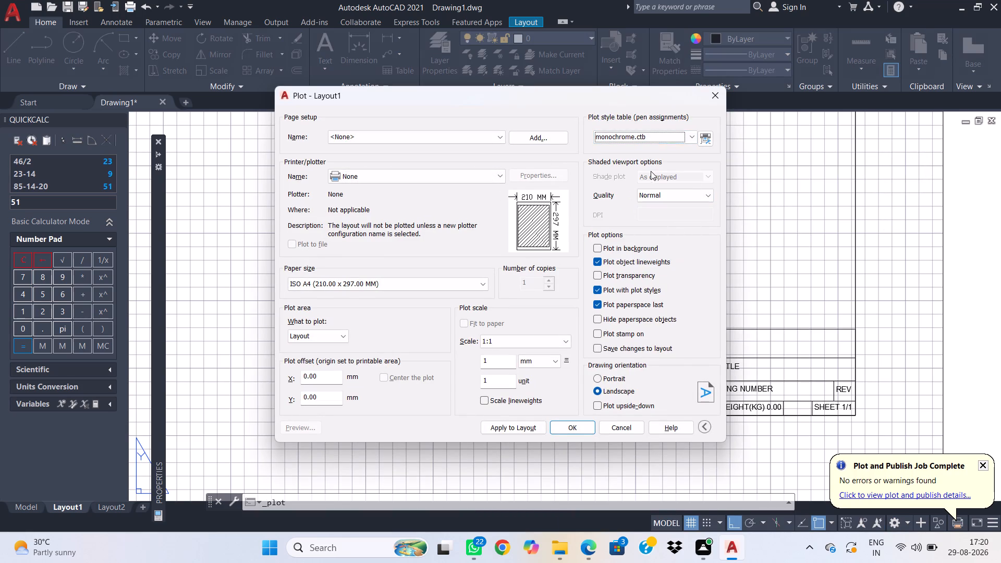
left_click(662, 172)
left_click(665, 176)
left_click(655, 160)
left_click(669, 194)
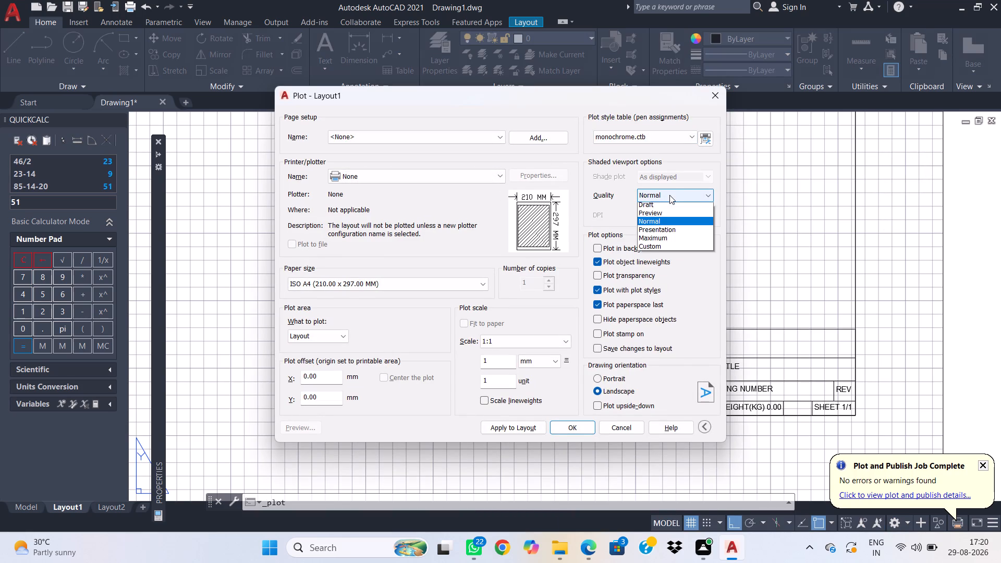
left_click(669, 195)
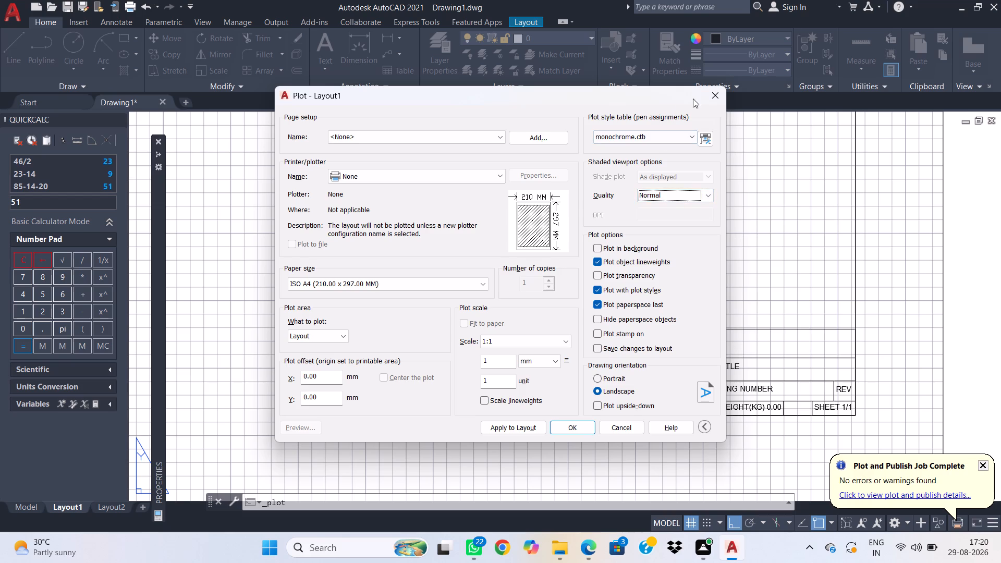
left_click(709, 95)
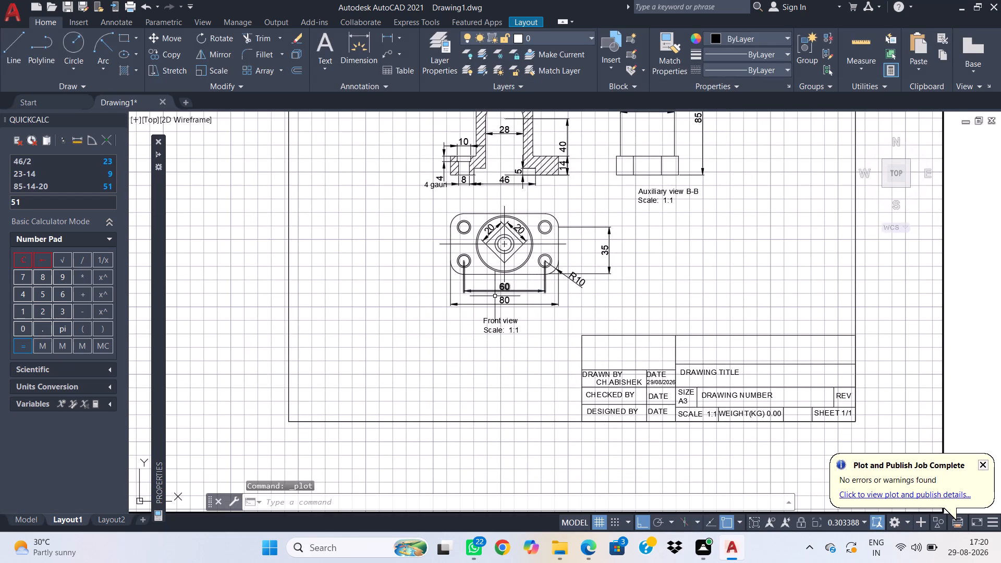
Switch to model space and save the drawing as Drawing1 in the Desktop folder cad intern, 29 AUG, DRAWING FILE.
scroll(557, 241, "down", 1)
scroll(740, 174, "down", 1)
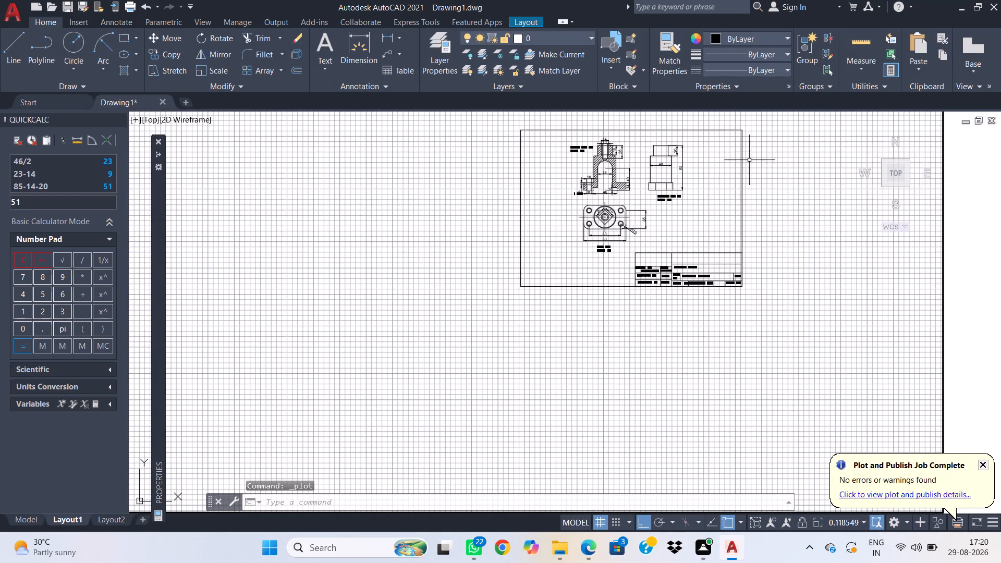
scroll(736, 181, "up", 2)
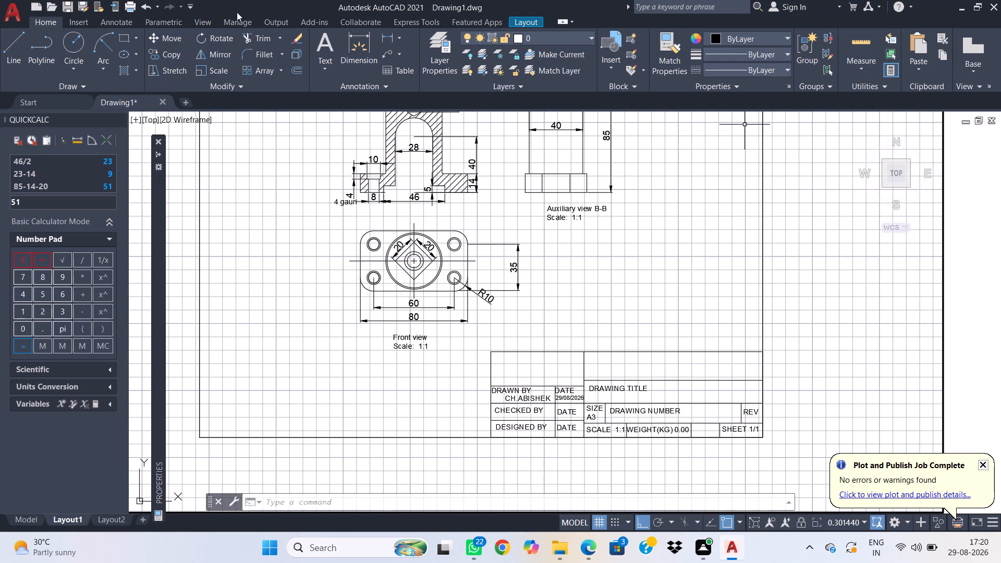
left_click(27, 519)
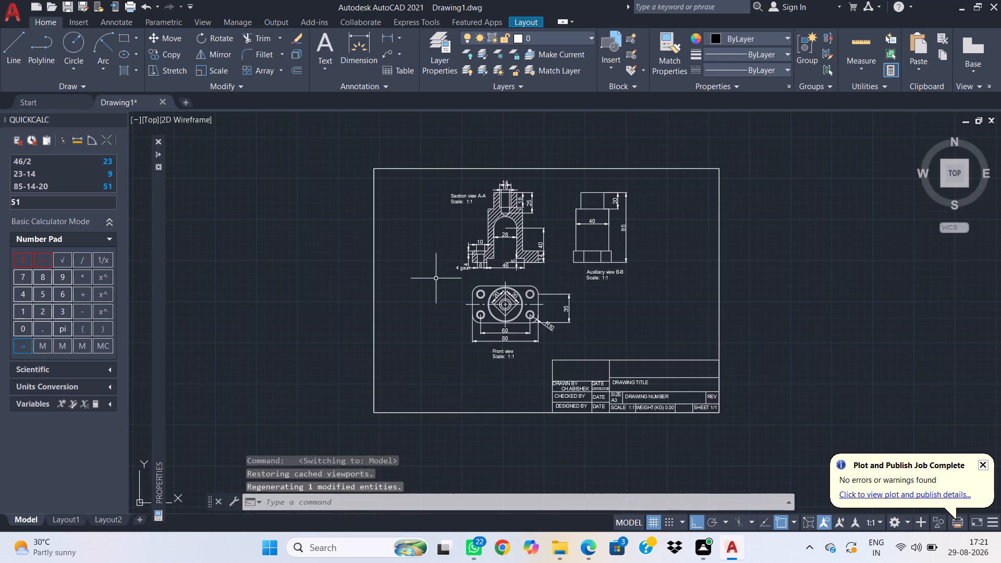
key("ctrl+s")
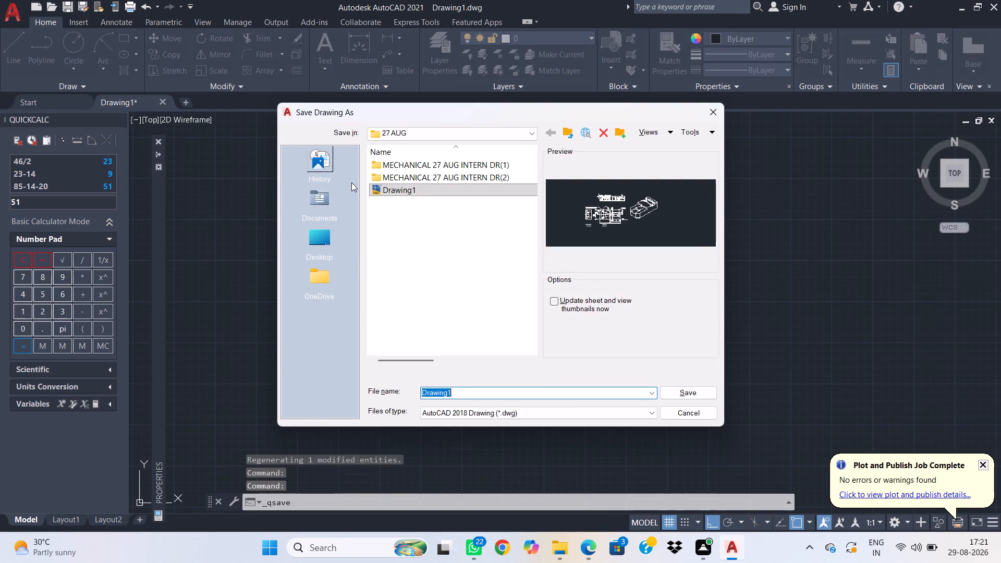
left_click(331, 240)
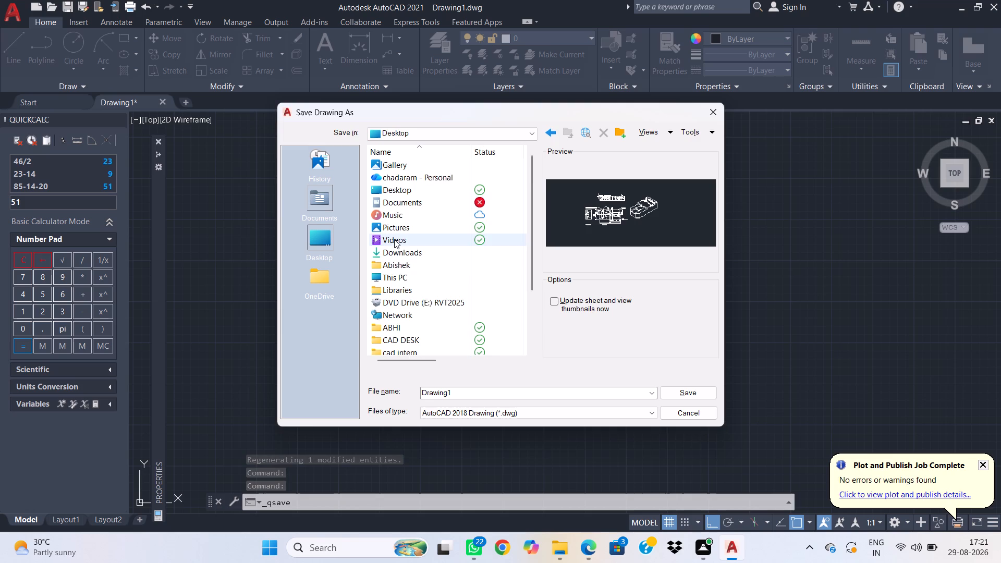
scroll(396, 265, "down", 1)
left_click(413, 134)
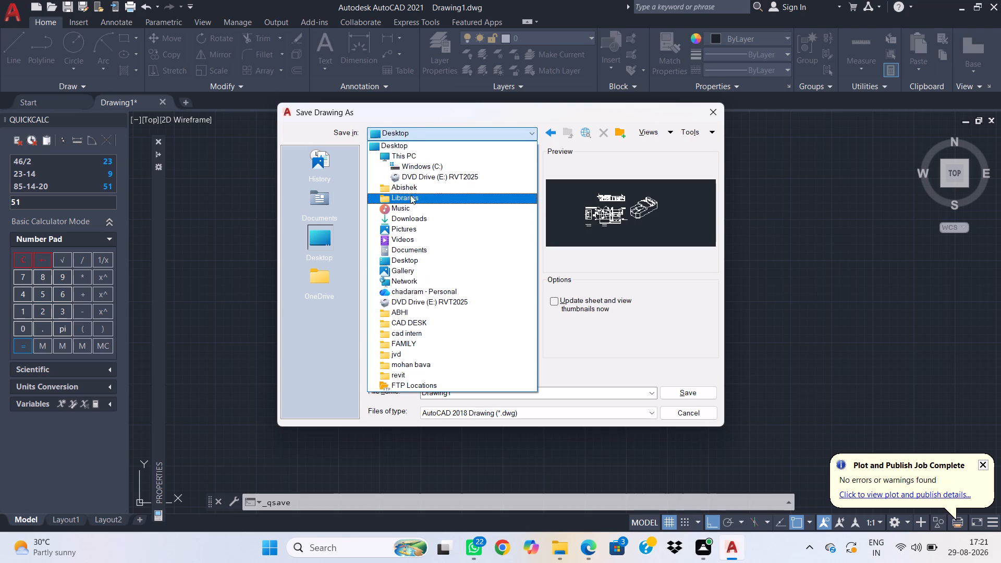
left_click(412, 149)
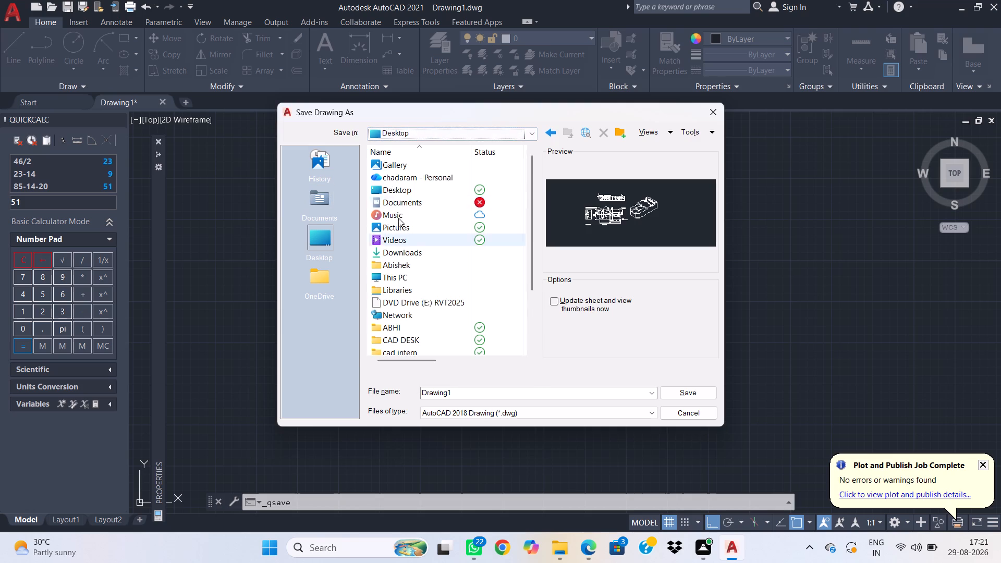
scroll(376, 274, "down", 3)
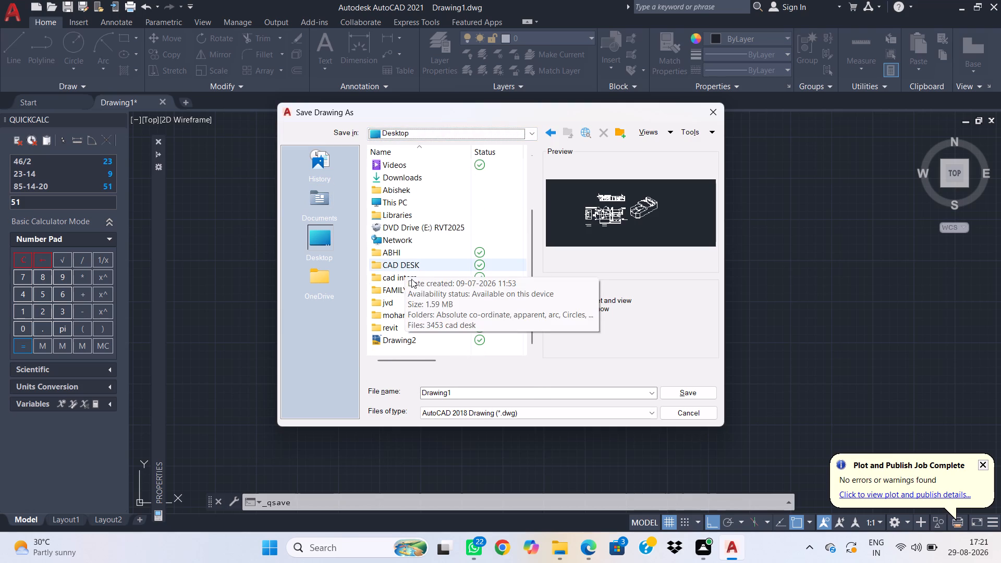
double_click(411, 279)
double_click(447, 197)
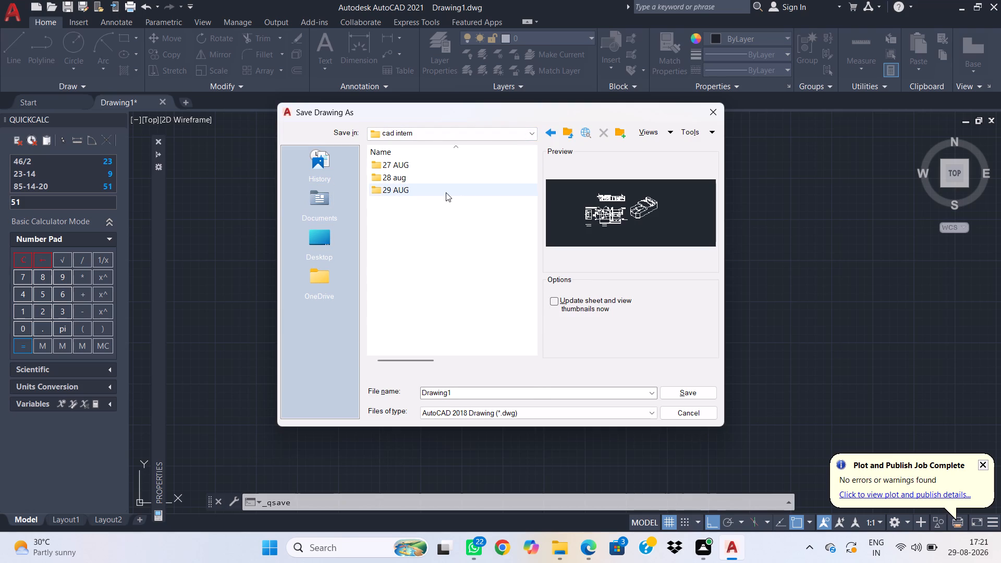
double_click(446, 192)
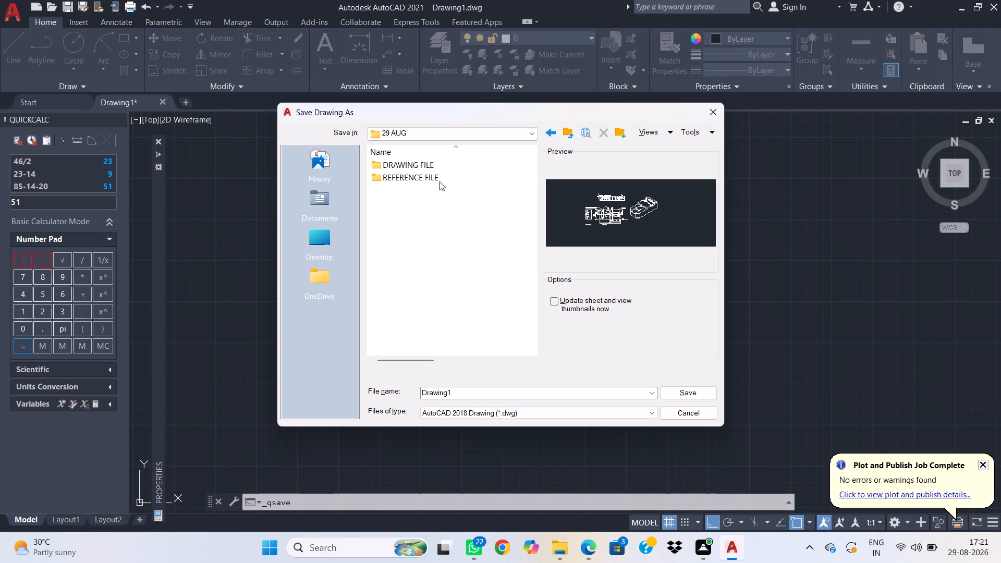
double_click(440, 168)
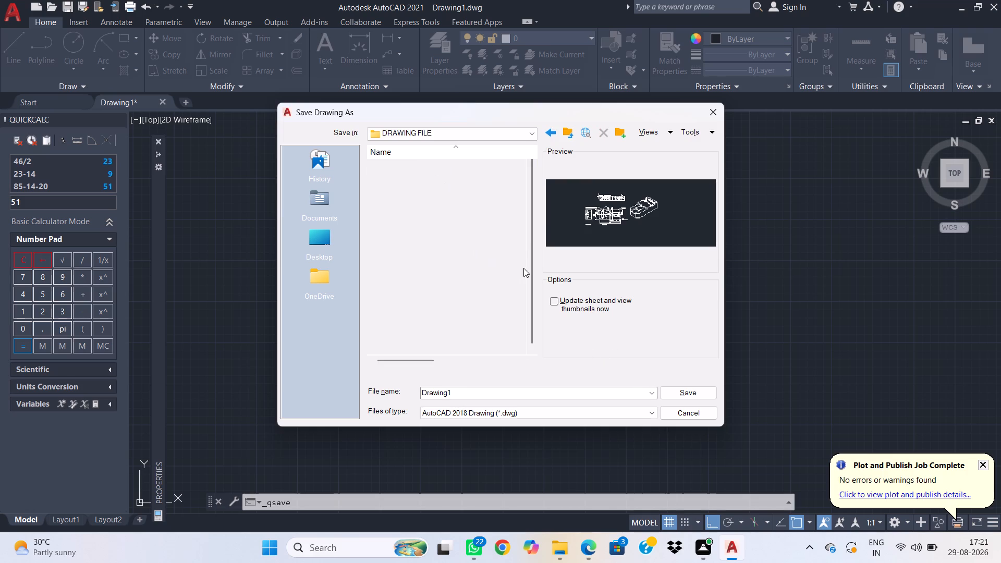
left_click(689, 388)
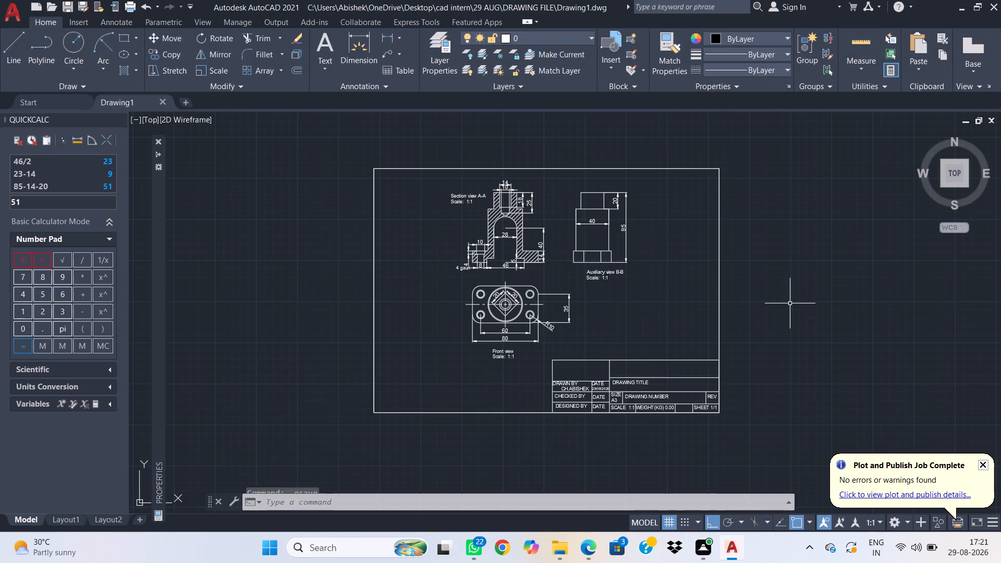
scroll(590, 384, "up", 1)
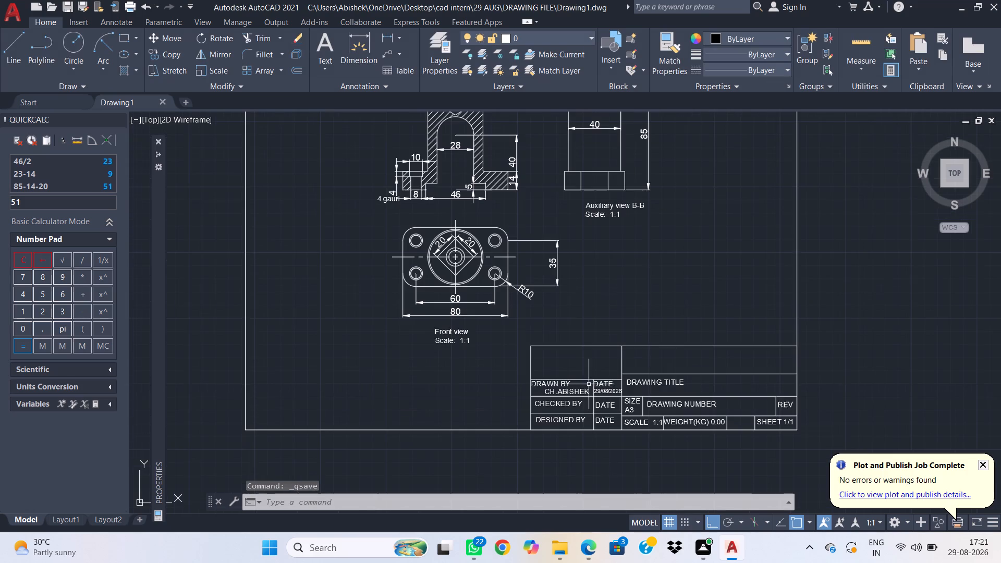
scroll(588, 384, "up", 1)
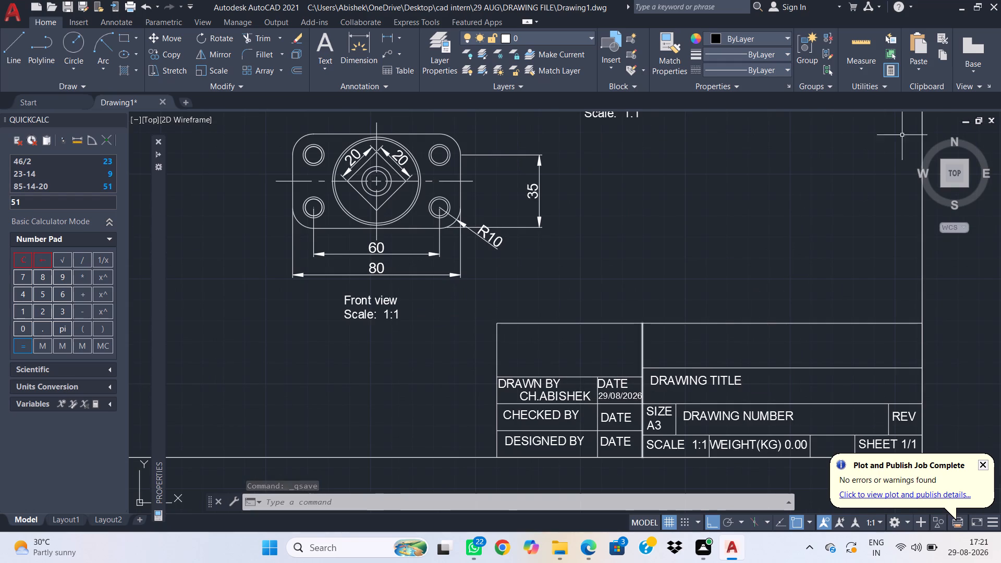
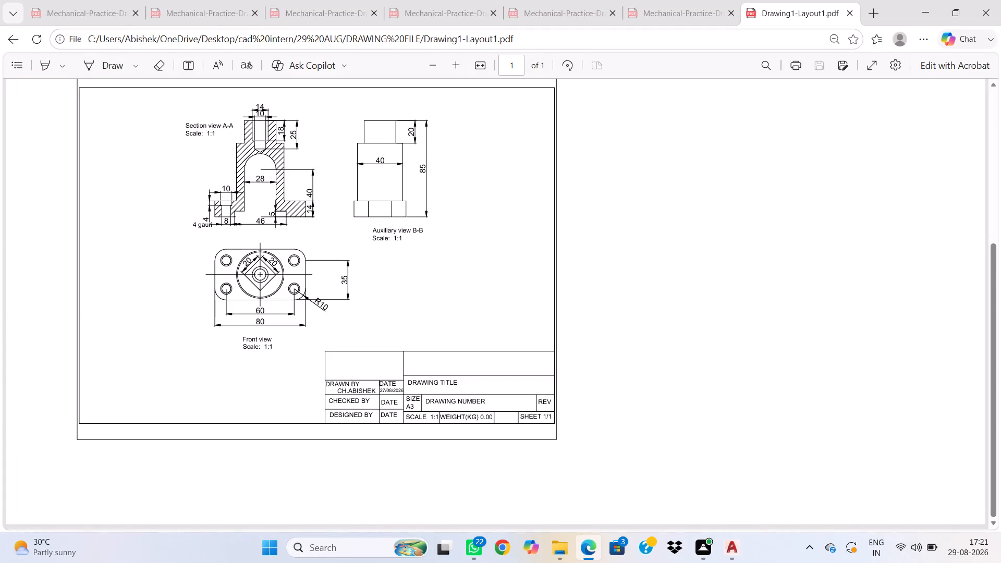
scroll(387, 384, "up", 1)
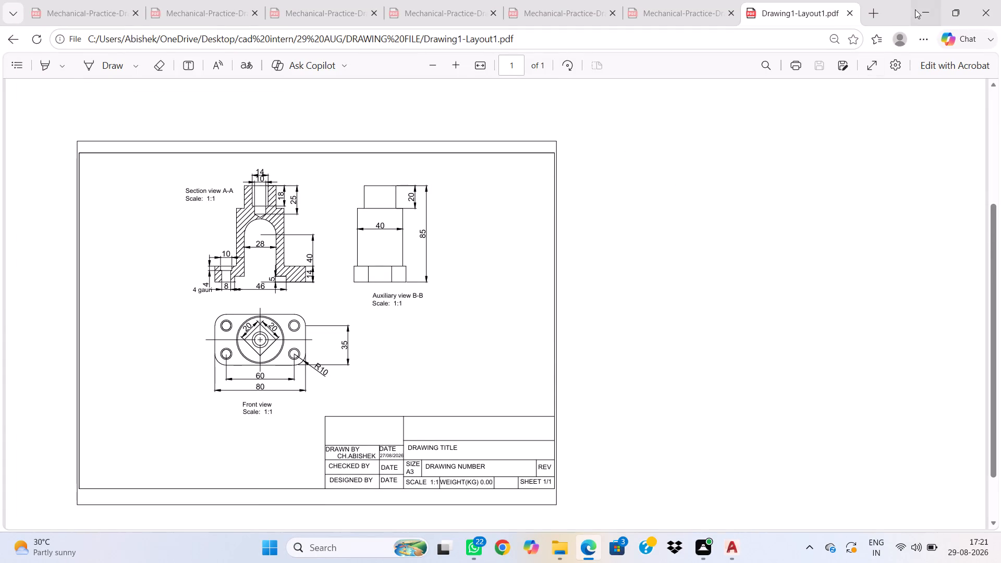
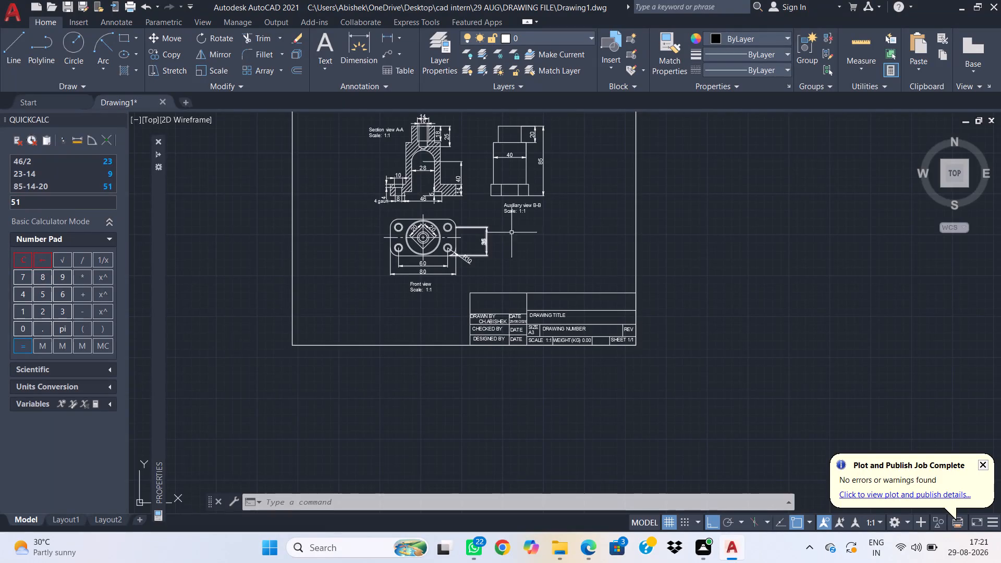
Create a new blank drawing alongside Drawing1.
middle_click_drag(548, 241, 516, 307)
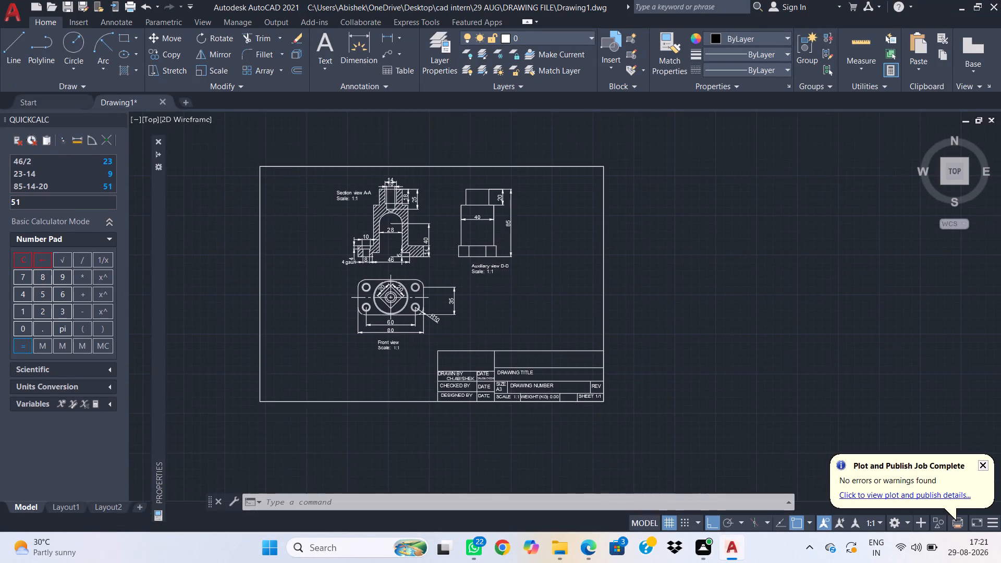
left_click(185, 100)
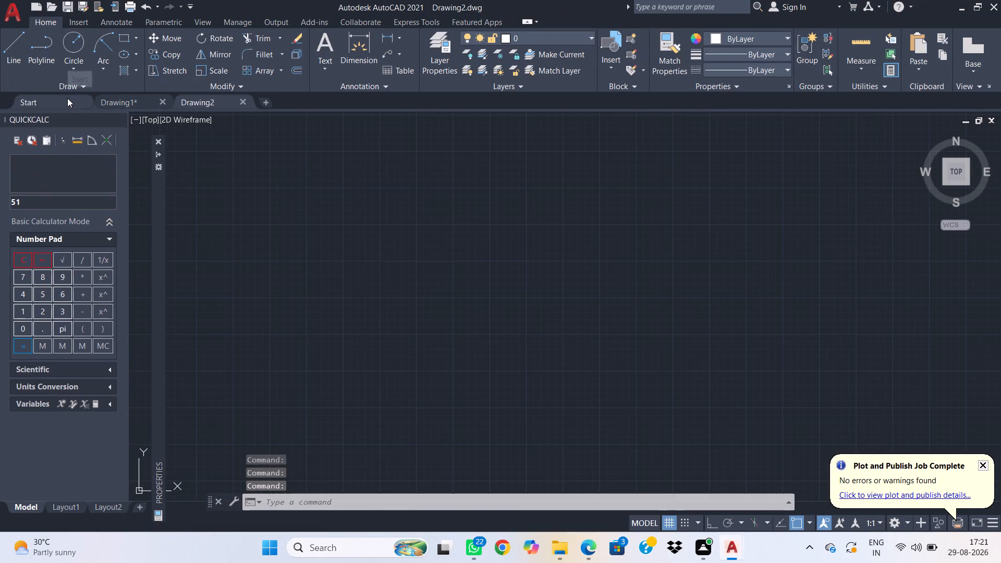
Copy the sheet border and title block from Drawing1 and paste them into the empty area of the new blank drawing.
left_click(122, 101)
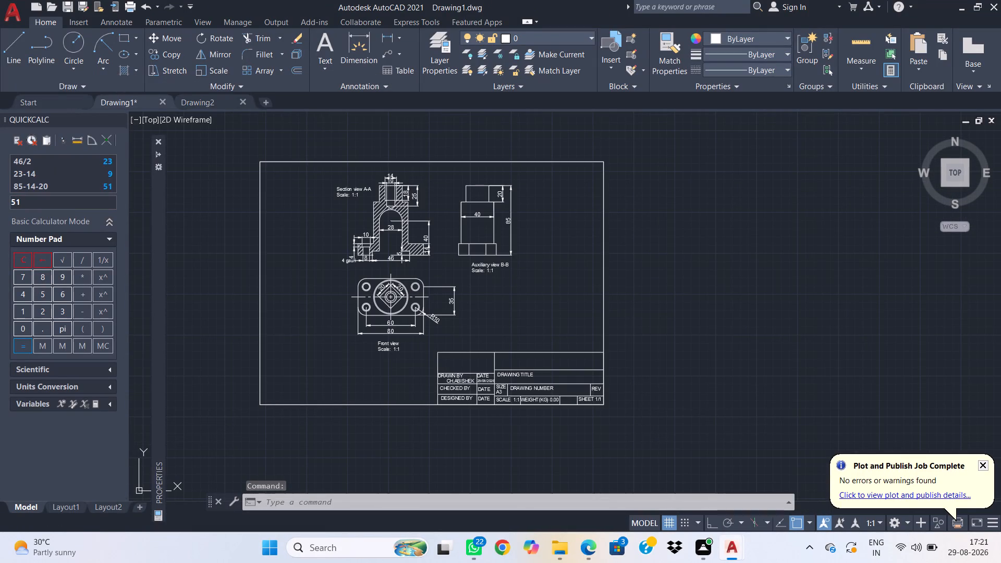
left_click(596, 434)
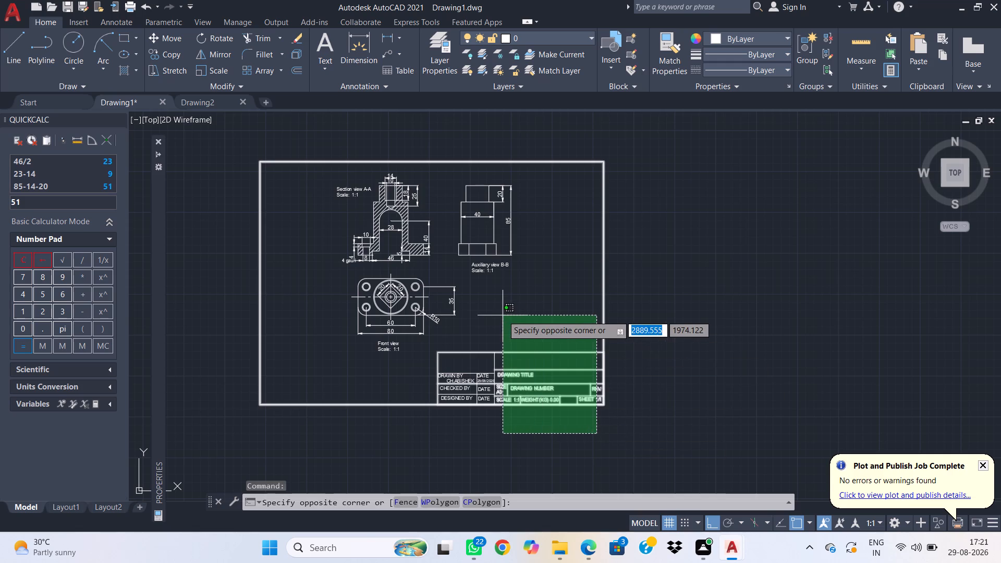
left_click(444, 332)
key("ctrl+c")
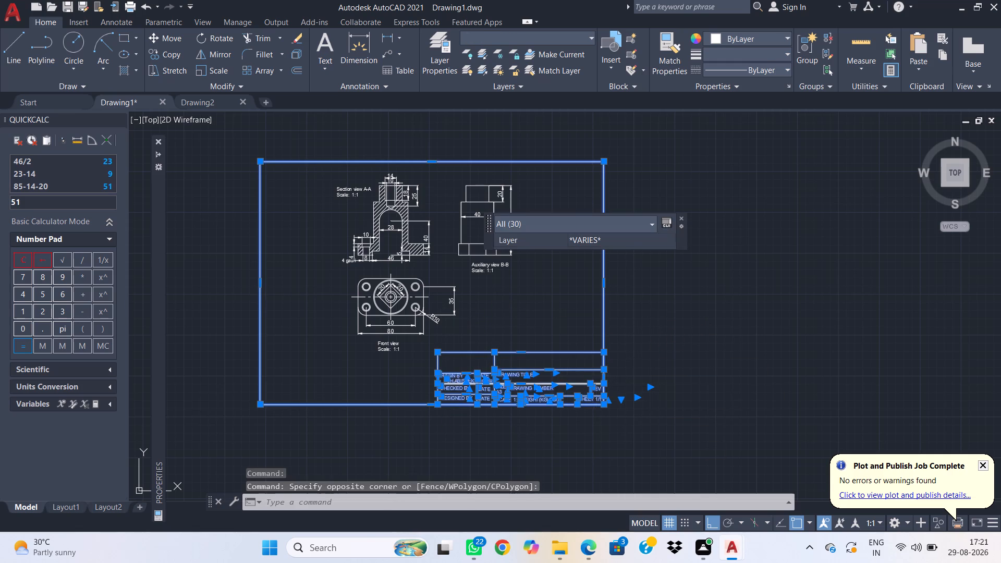
key("ctrl+c")
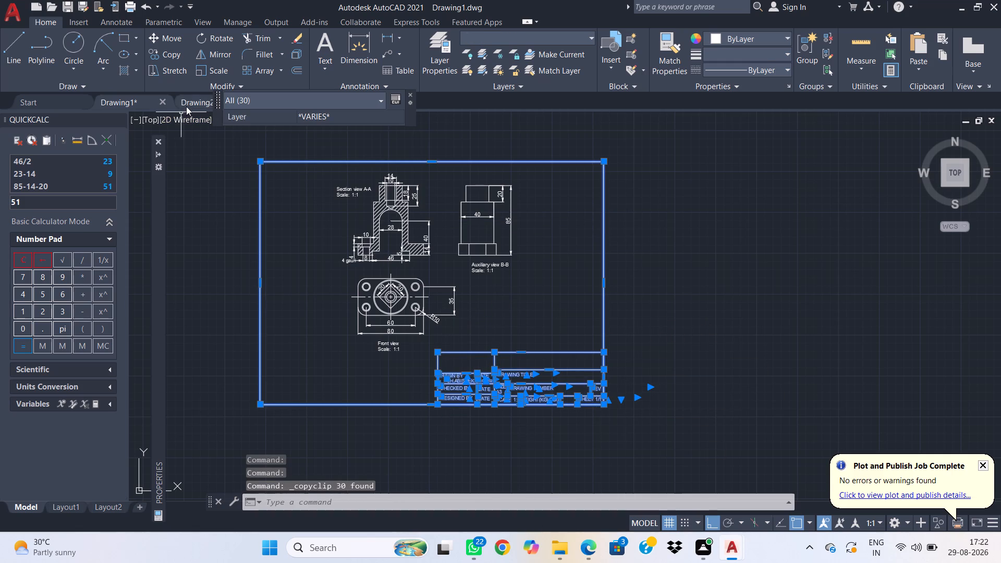
left_click(196, 103)
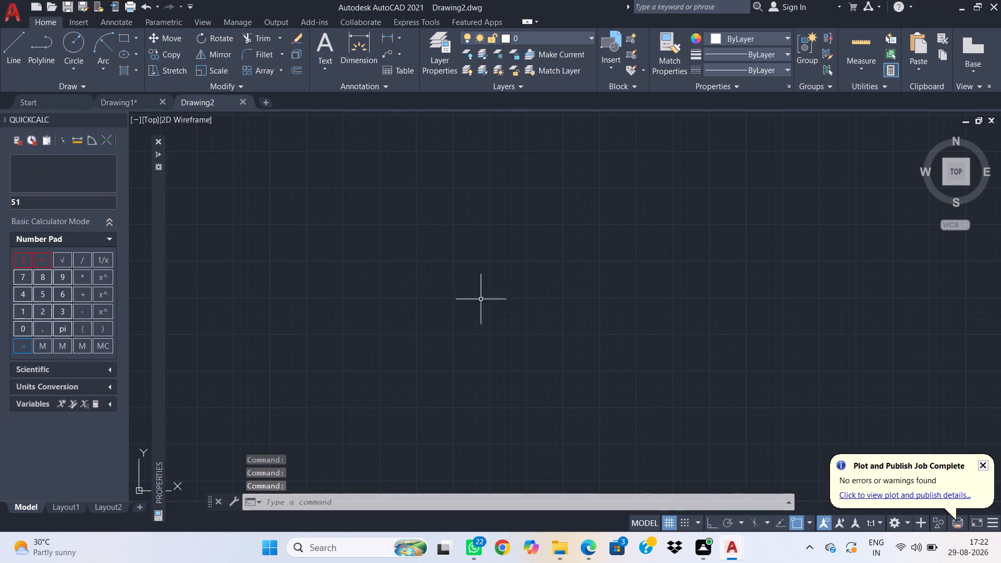
key("ctrl+v")
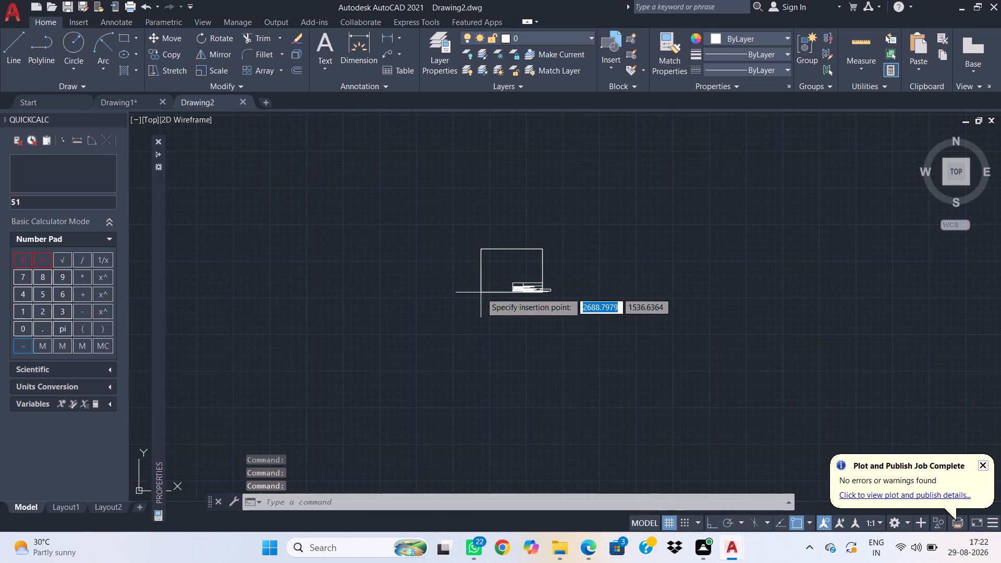
left_click(520, 286)
scroll(575, 282, "up", 4)
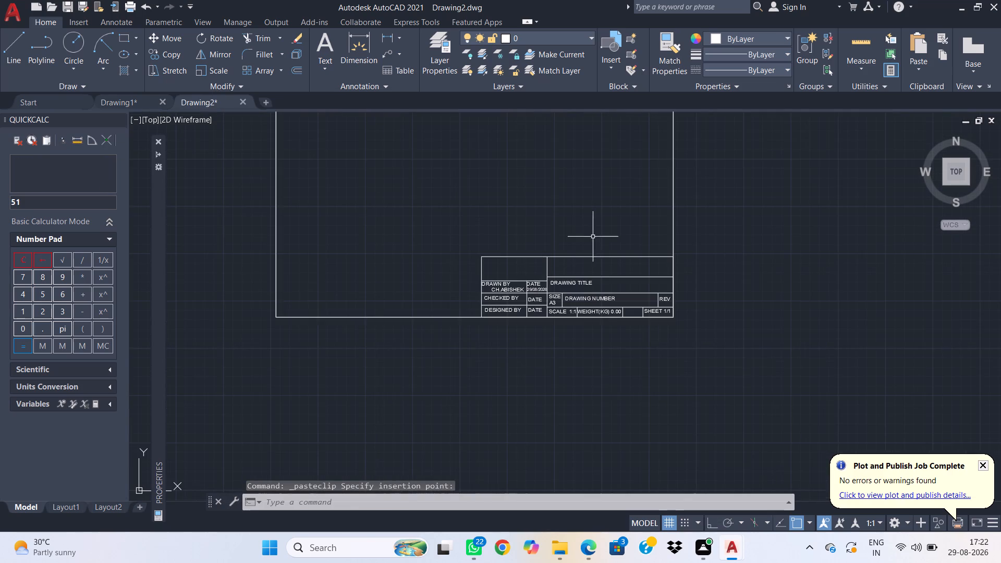
middle_click_drag(564, 237, 541, 328)
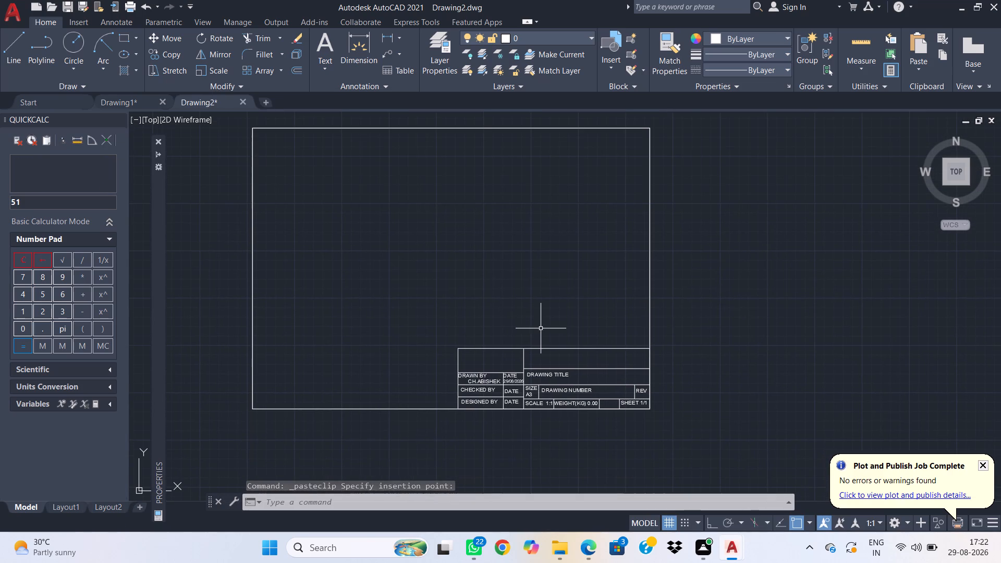
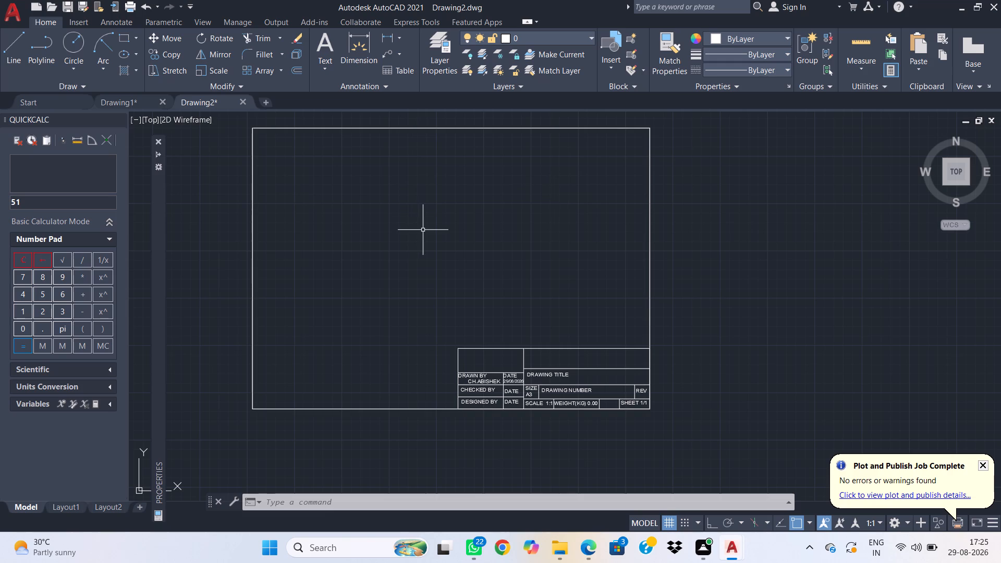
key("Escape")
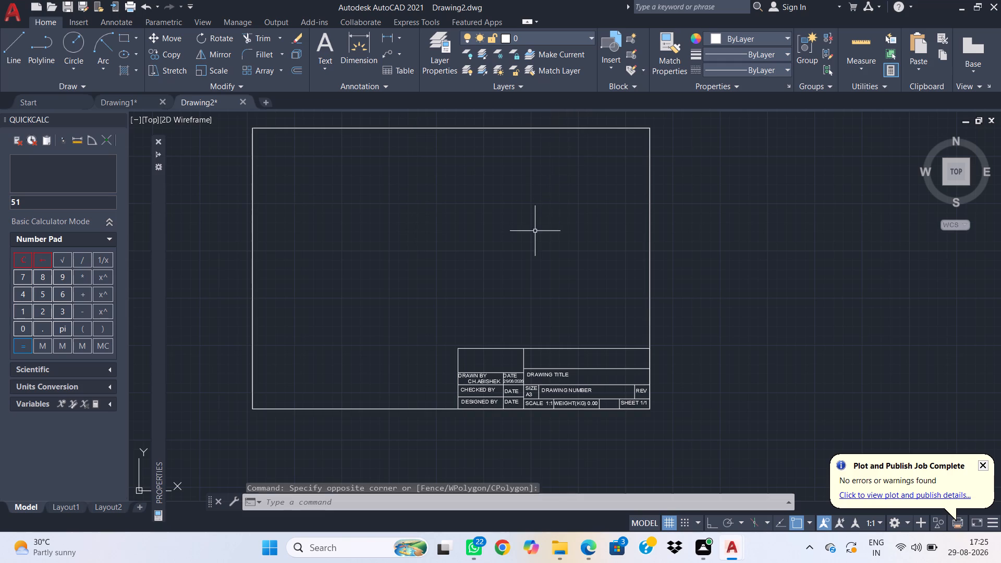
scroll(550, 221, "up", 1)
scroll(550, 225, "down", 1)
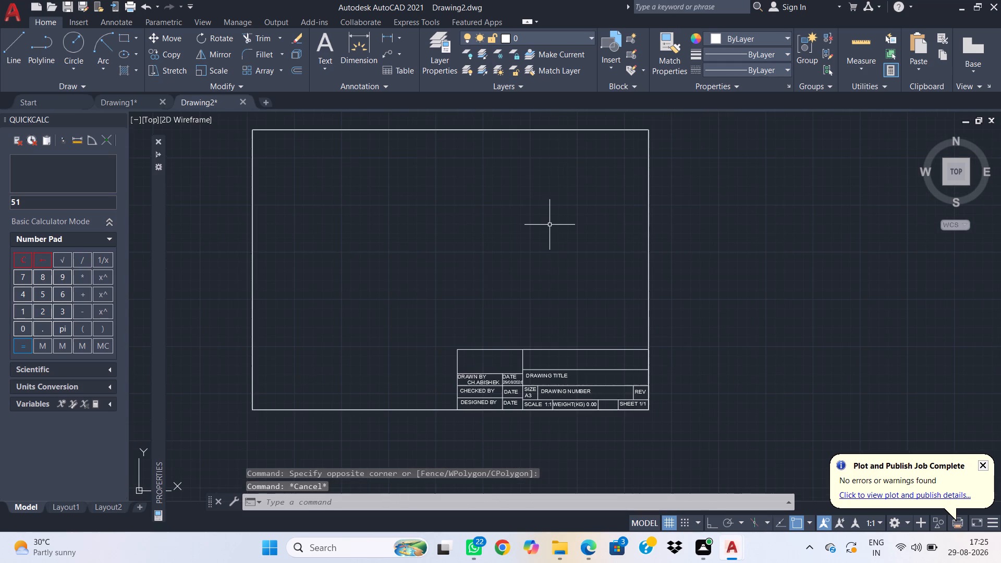
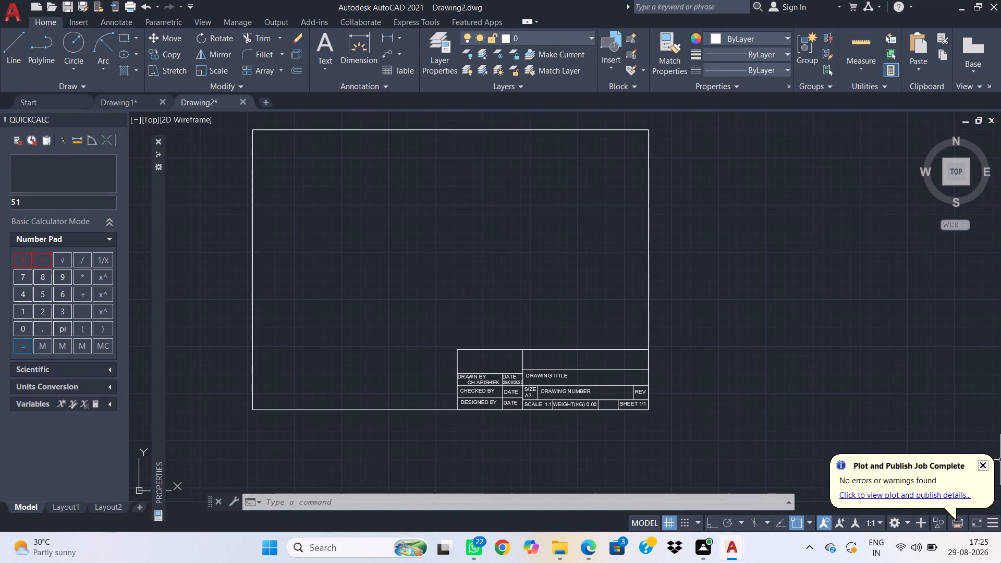
Set the arrow size of the ISO-25 dimension style to 5.
right_click_drag(2, 145, 0, 424)
middle_click_drag(850, 270, 378, 278)
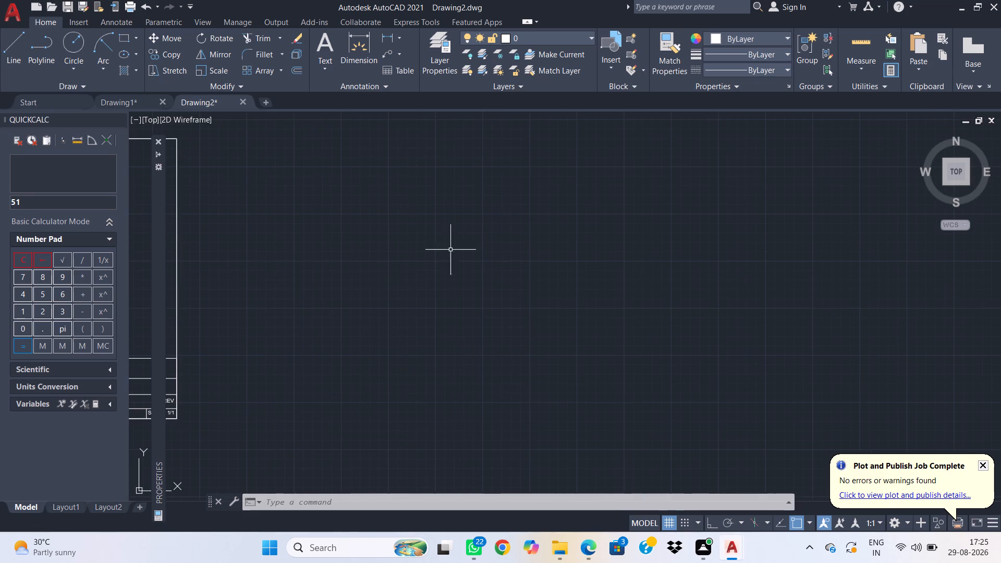
type("d")
key("space")
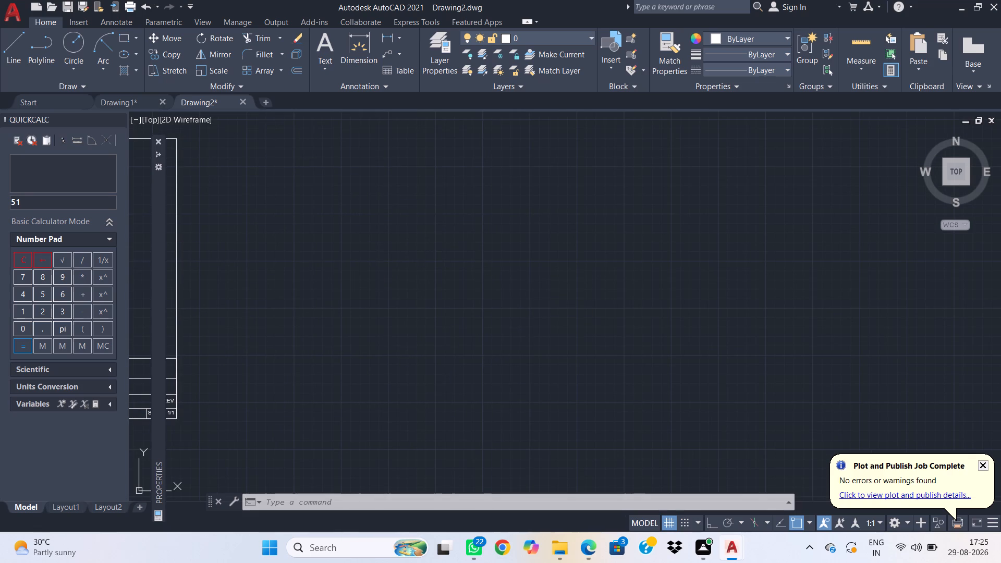
left_click(660, 241)
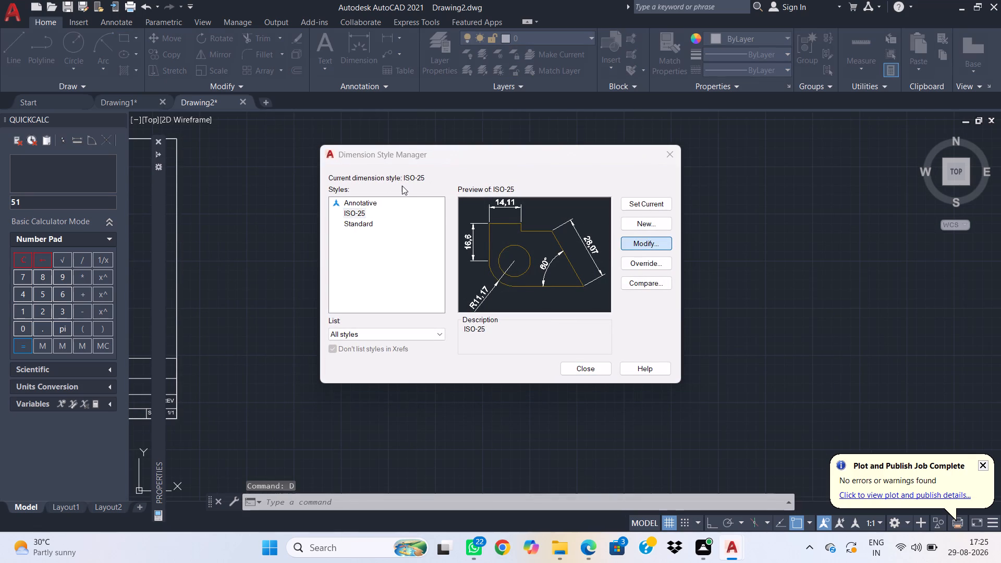
left_click(383, 131)
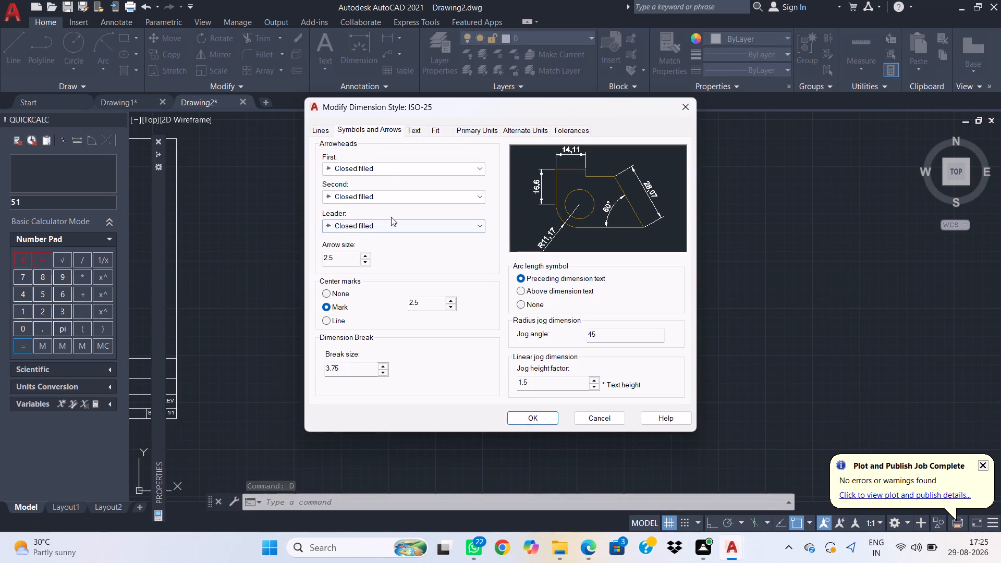
left_click(353, 256)
left_click(353, 256)
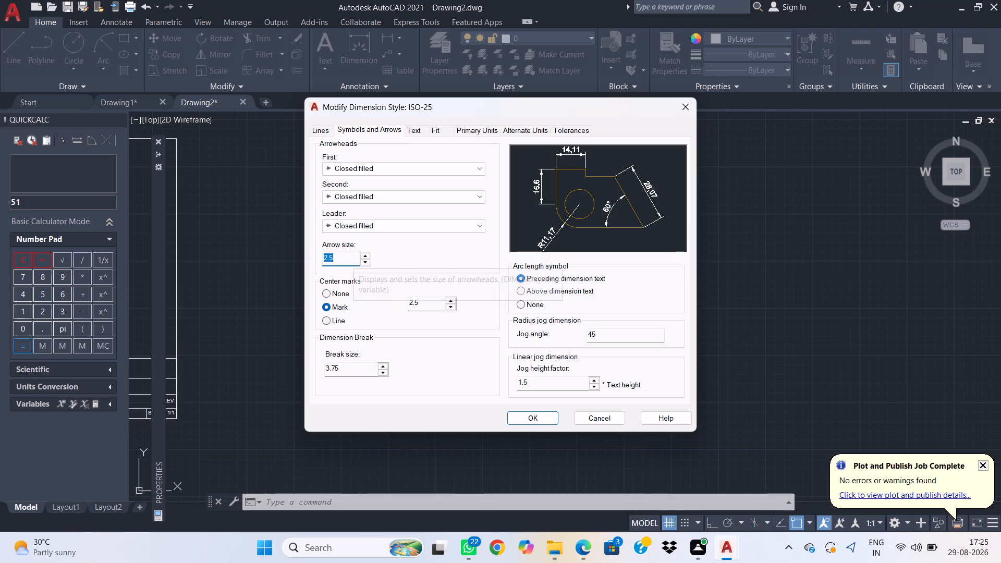
key("5")
key("Return")
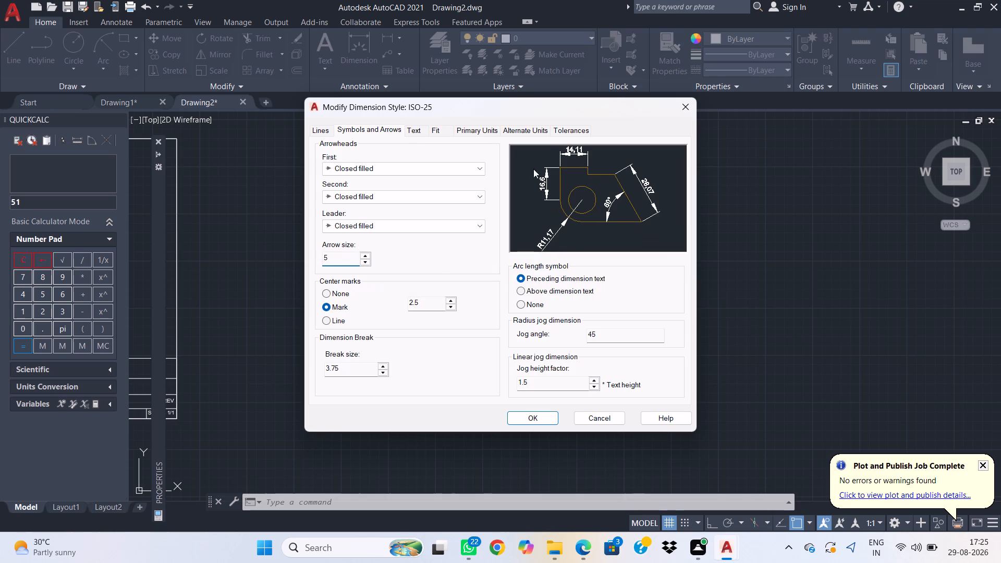
Set the text height of the ISO-25 dimension style to 5, then apply the style changes and close the style manager.
left_click(417, 137)
left_click(414, 135)
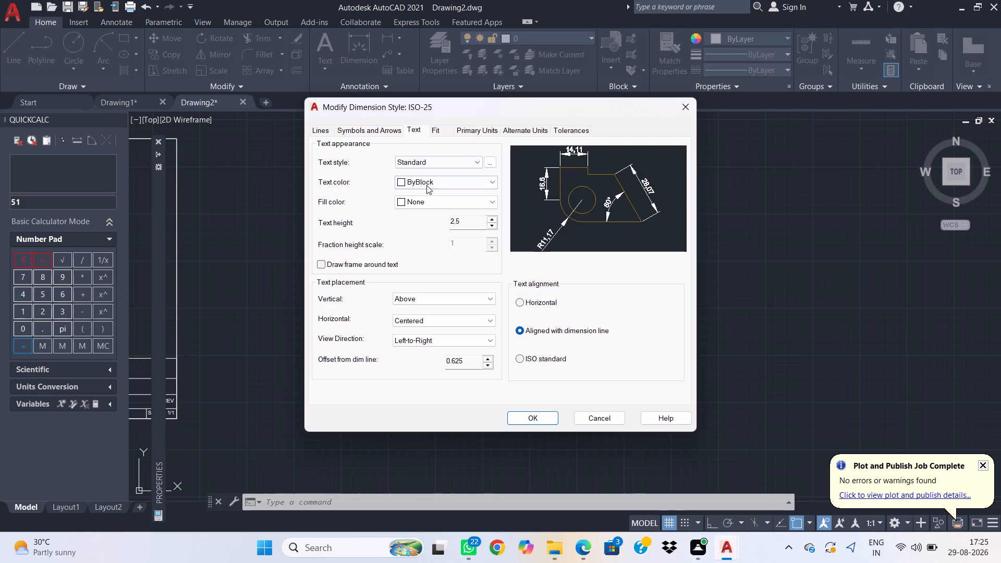
double_click(471, 221)
double_click(472, 221)
key("5")
key("Return")
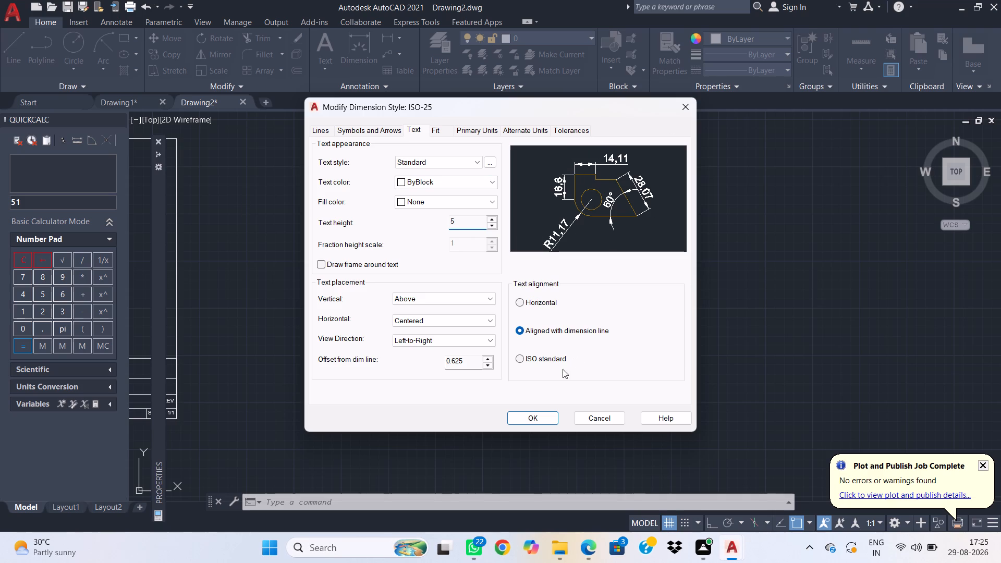
left_click(544, 418)
left_click(643, 201)
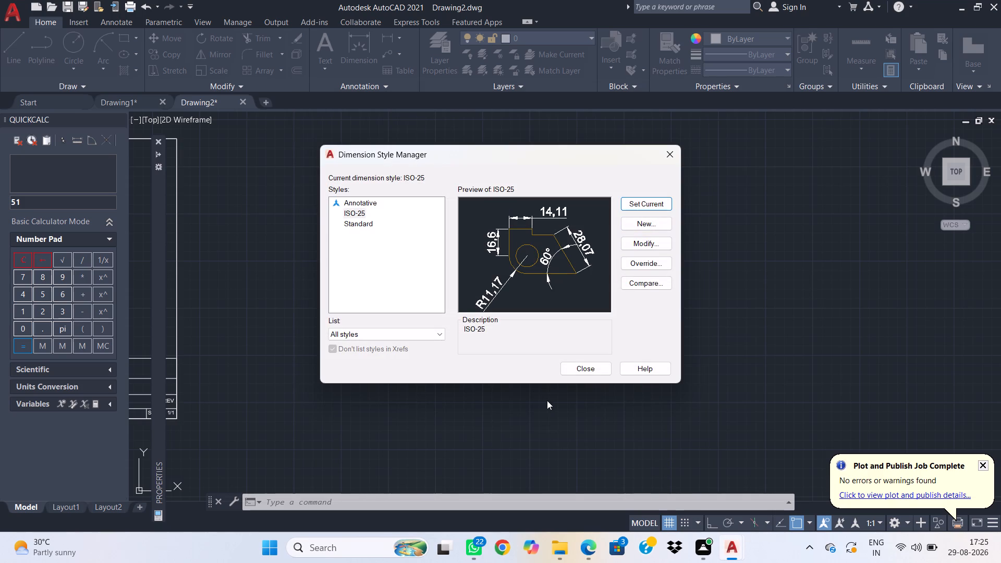
left_click(567, 369)
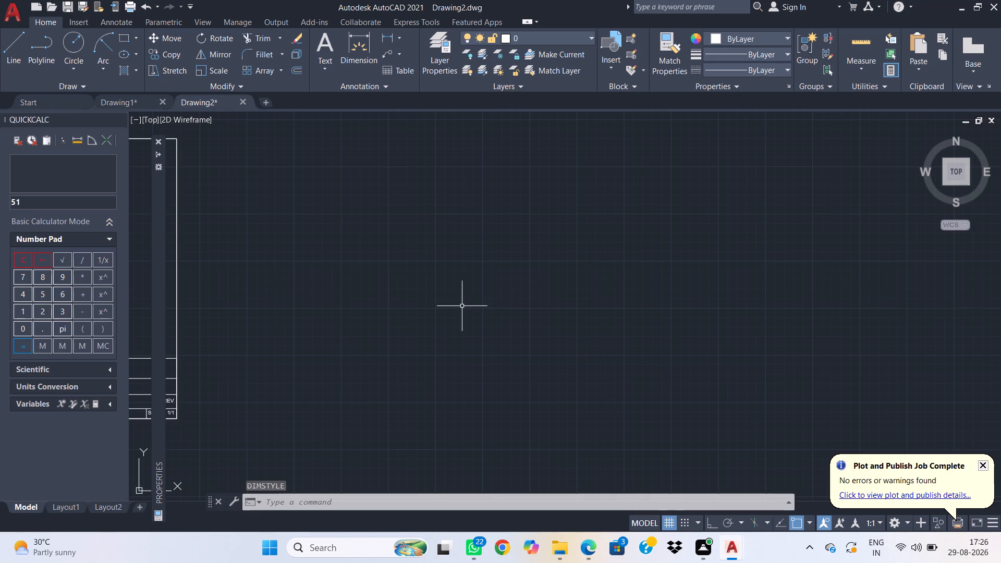
Draw a circle with a diameter of 100 in the empty area beside the title block sheet.
type("c")
key("space")
left_click(545, 256)
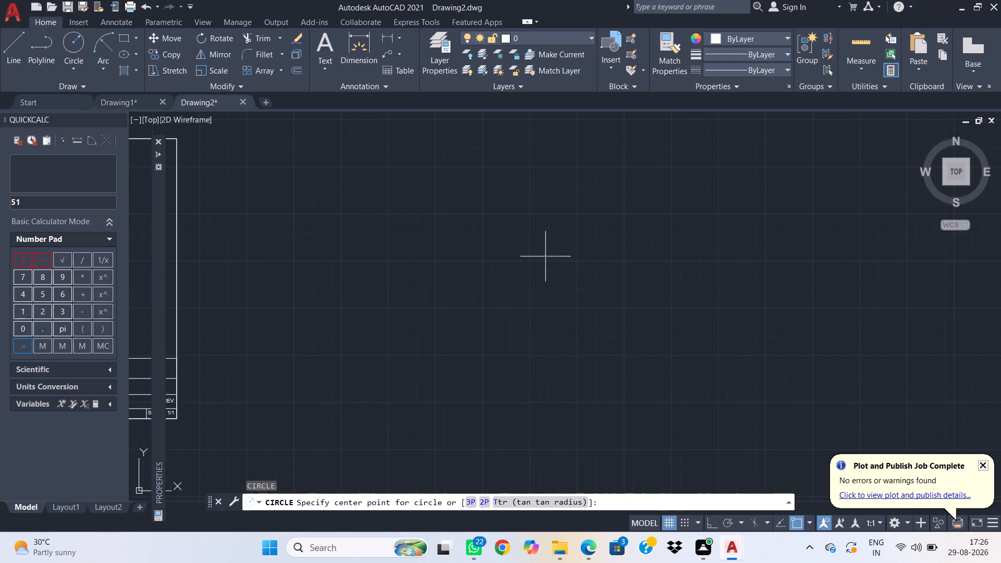
type("d")
key("space")
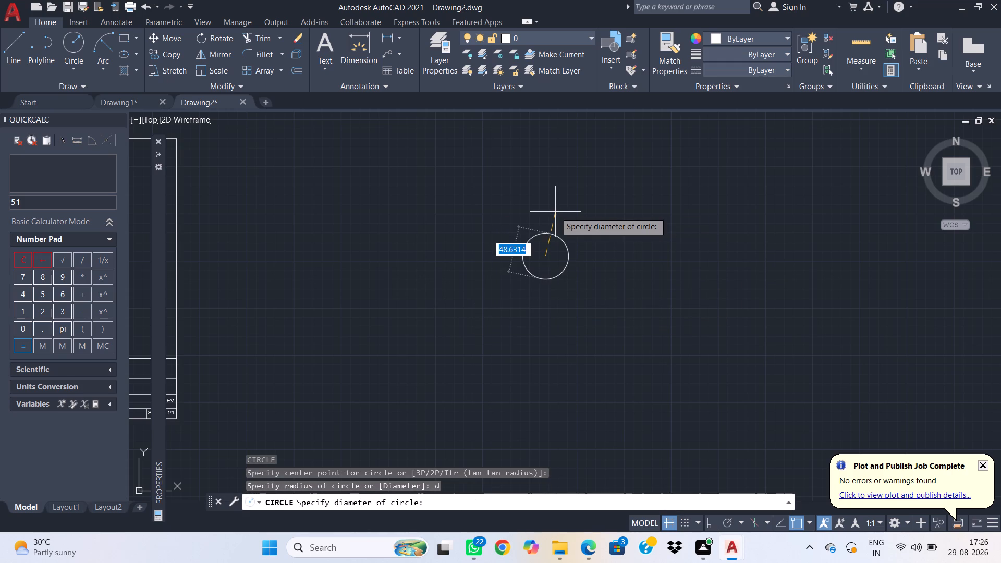
type("100")
key("Return")
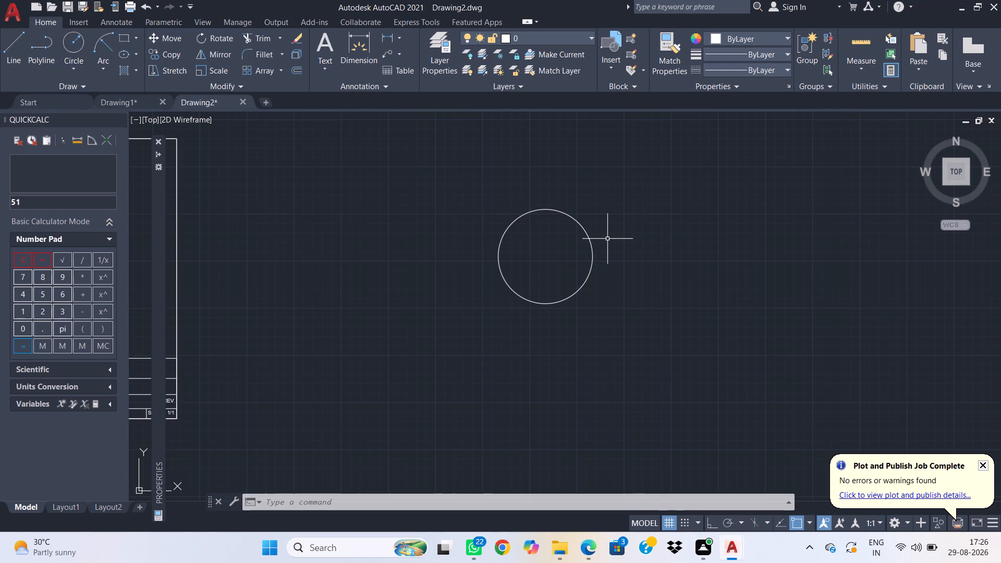
Draw a concentric circle with a diameter of 54 inside the 100 diameter circle.
type("c")
key("space")
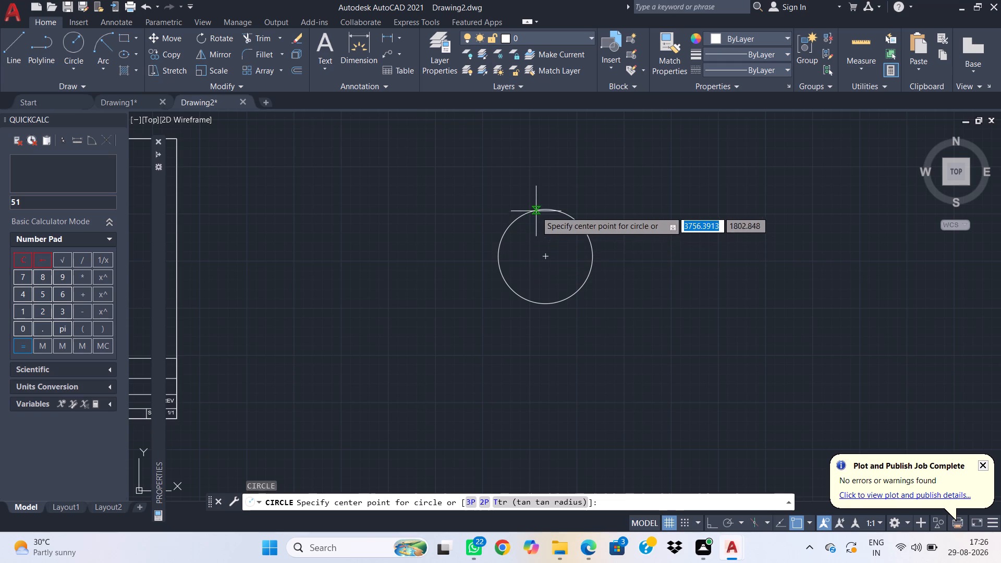
left_click(548, 254)
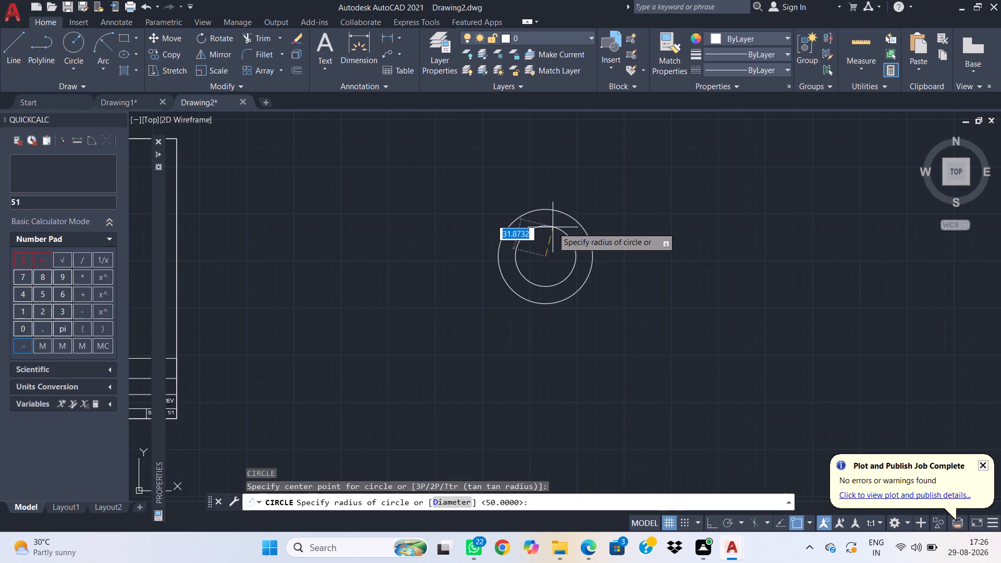
type("d")
key("space")
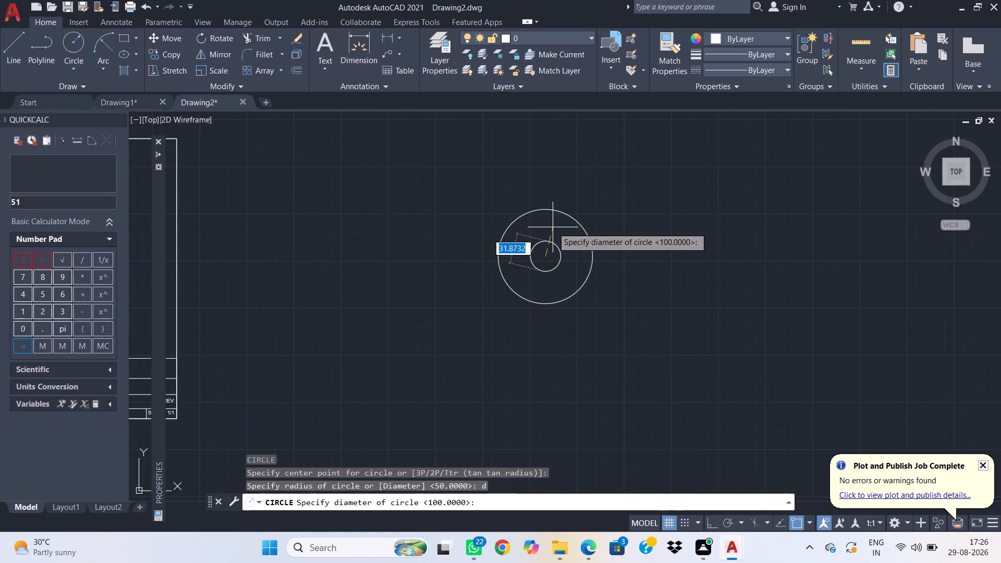
type("54")
key("Return")
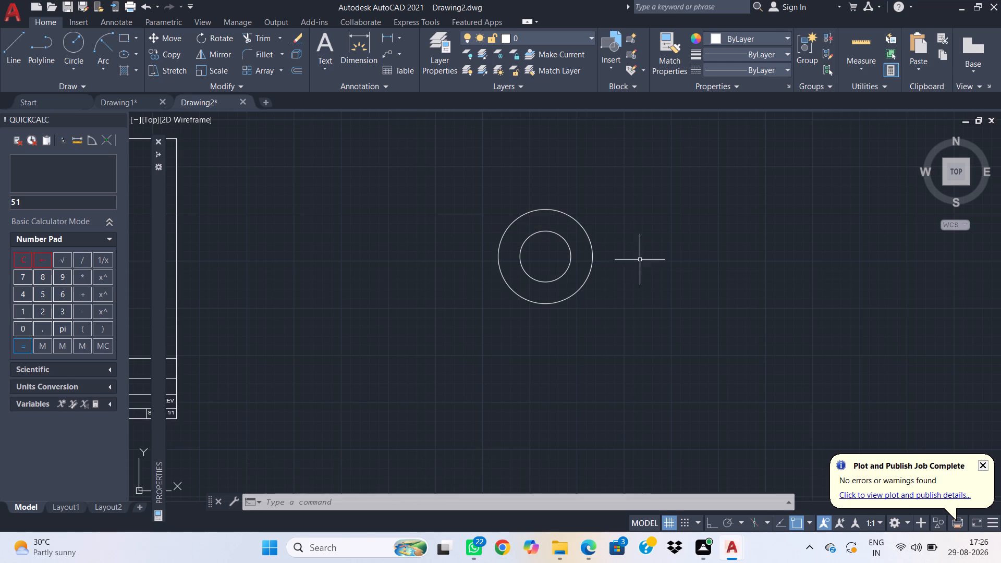
With Ortho on, draw a 20 long horizontal line rightward from the outer circle's top quadrant, continuing about 131 straight down past the circle.
type("l")
key("space")
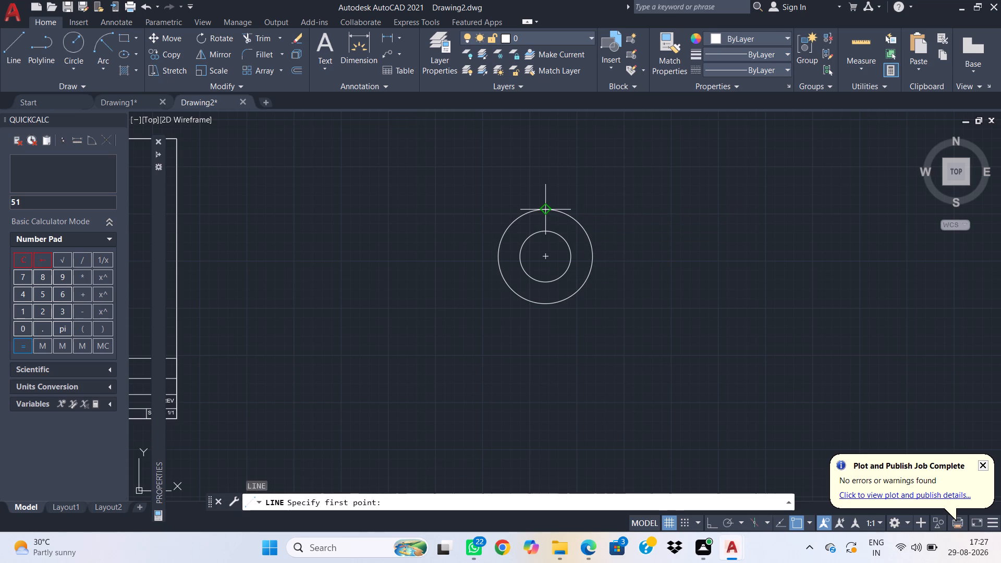
left_click(548, 210)
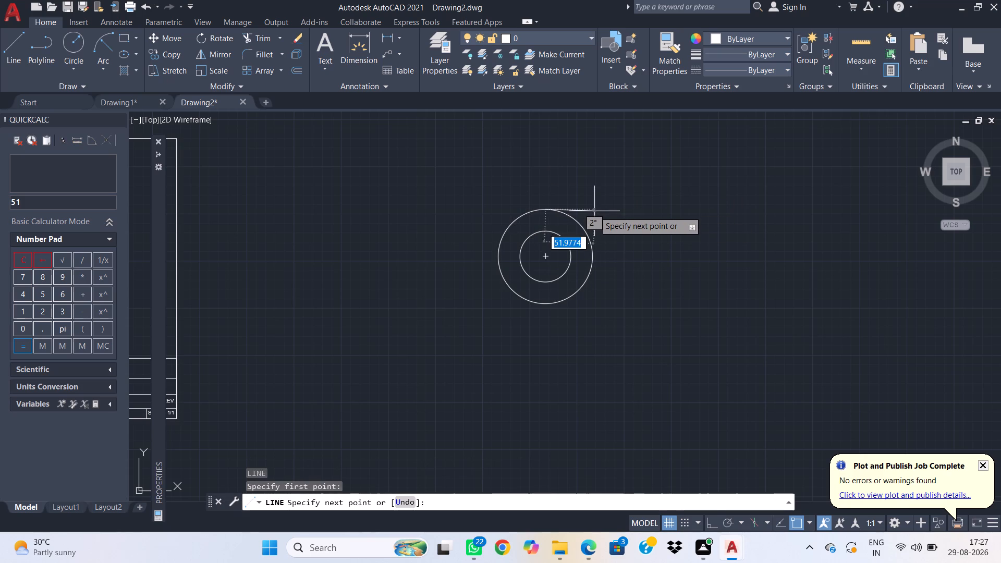
key("shift+F8")
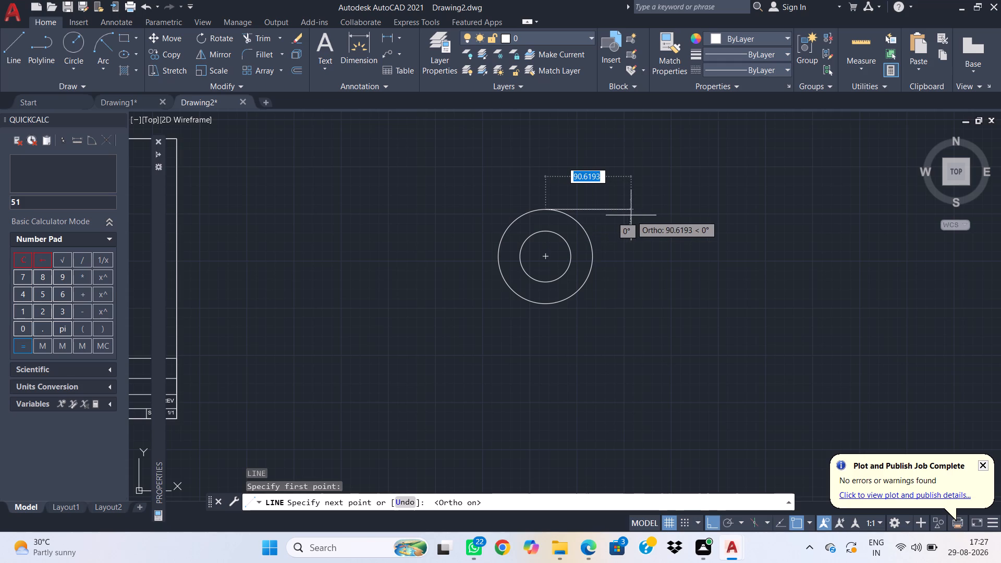
type("20")
key("Return")
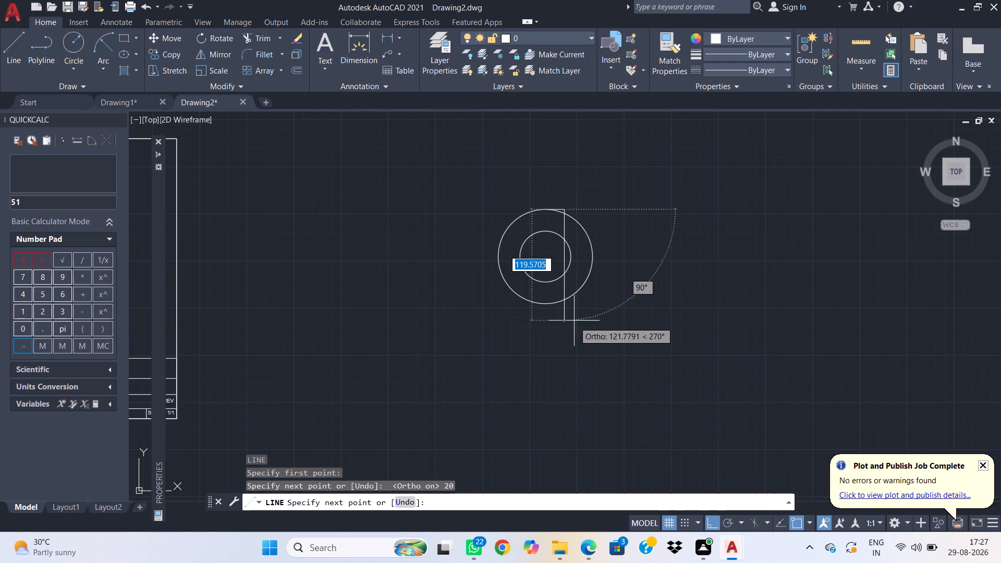
left_click(552, 333)
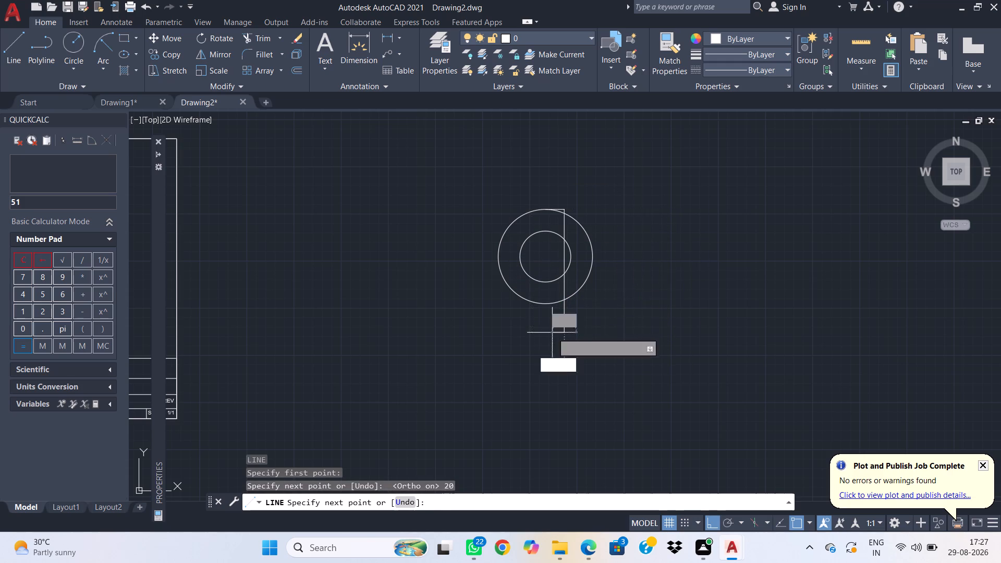
key("Escape")
Mirror the long vertical line about the circles' vertical centre axis, keeping the original line.
left_click(587, 332)
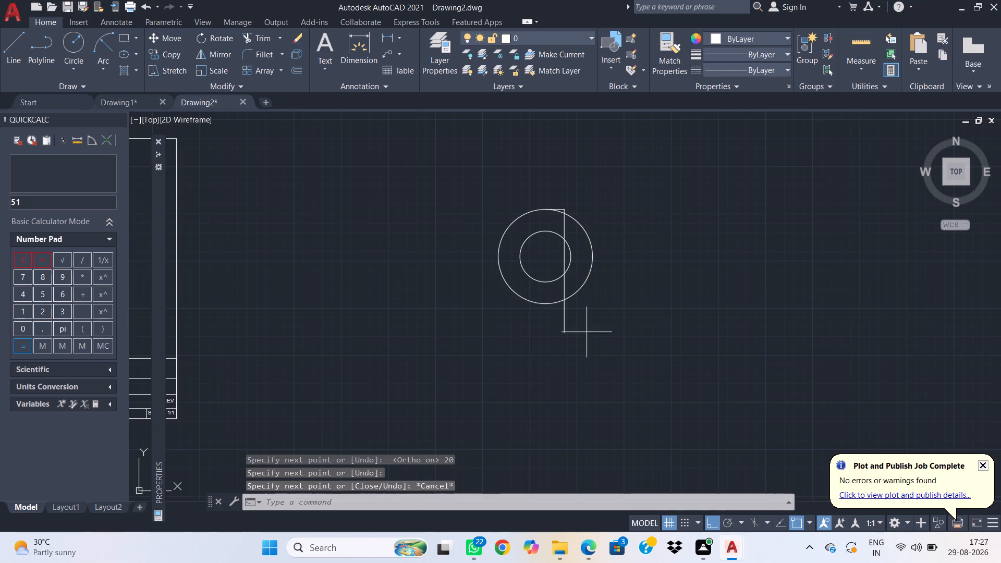
left_click(508, 314)
key("m")
key("i")
key("space")
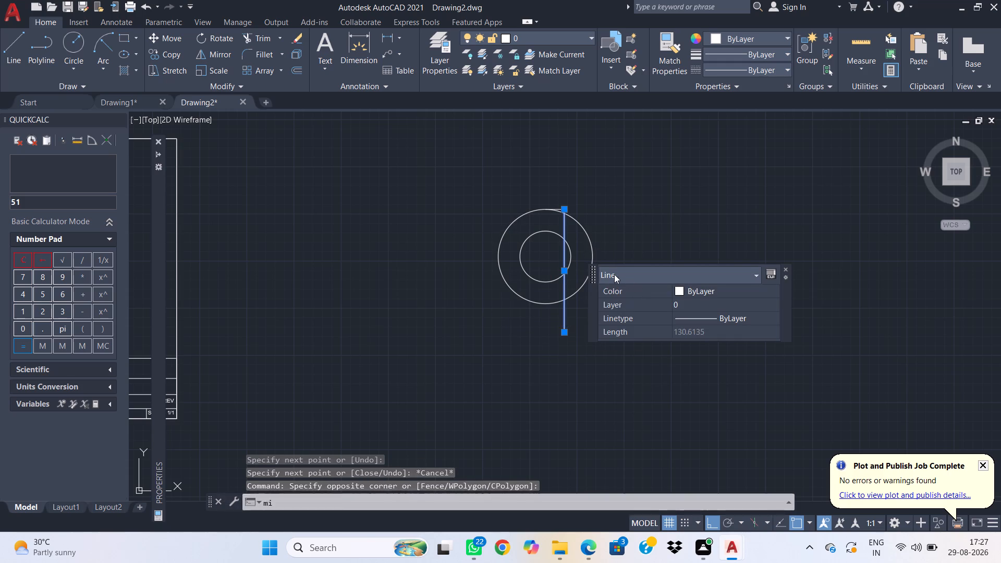
left_click(542, 305)
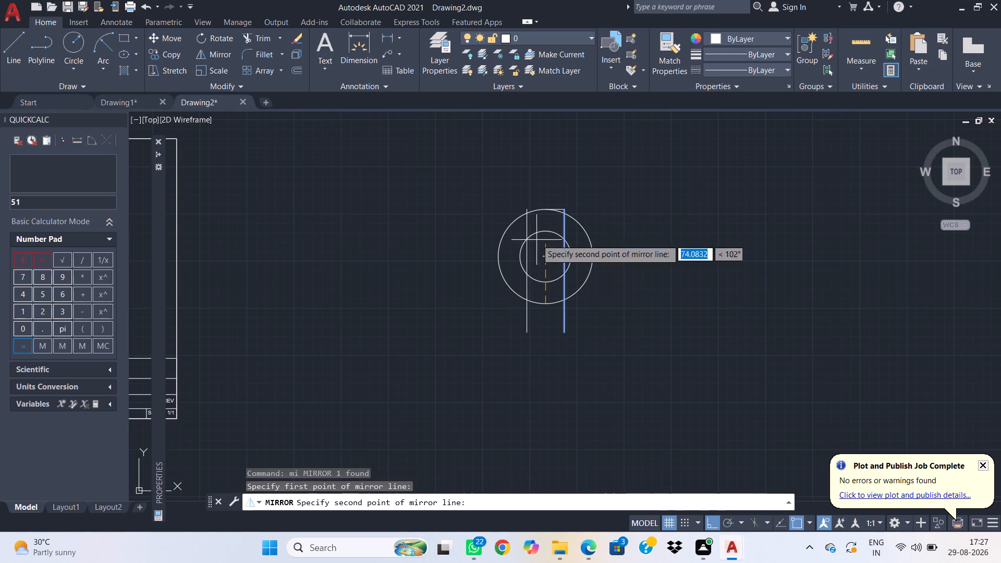
left_click(546, 186)
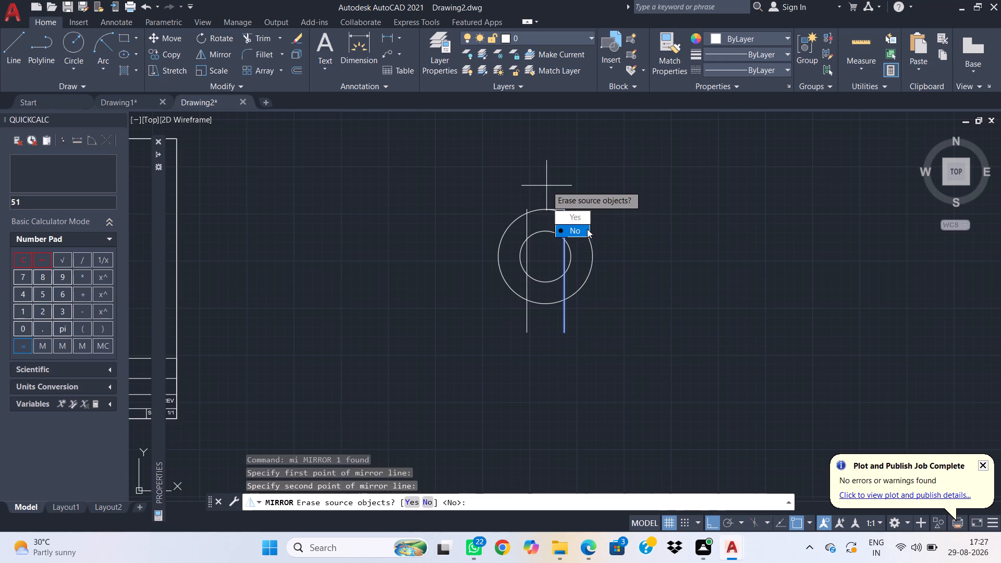
left_click_drag(586, 229, 546, 186)
Trim away the short top line and the parts of both vertical lines outside the outer circle and inside the inner circle.
key("t")
key("r")
key("space")
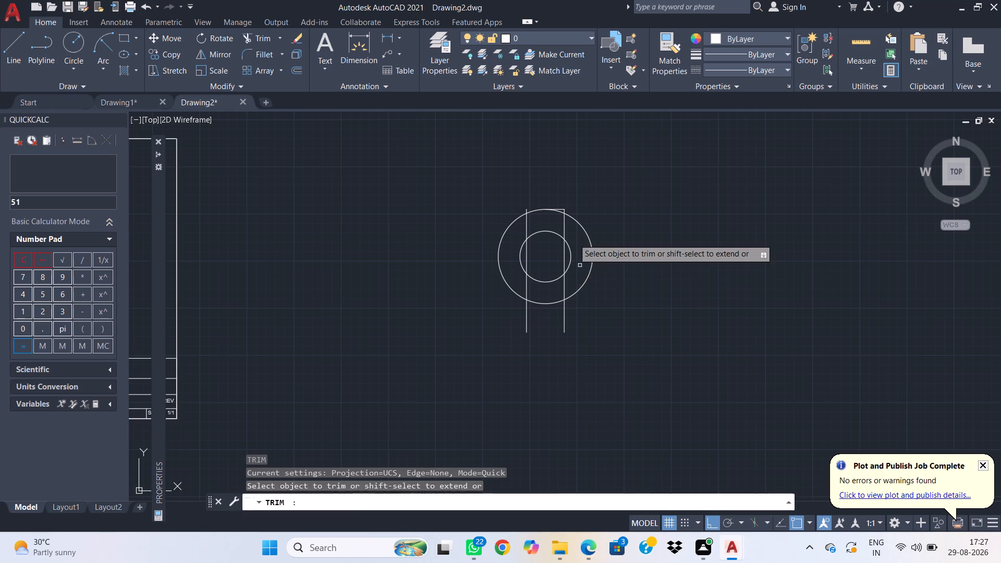
scroll(570, 230, "up", 2)
left_click(550, 179)
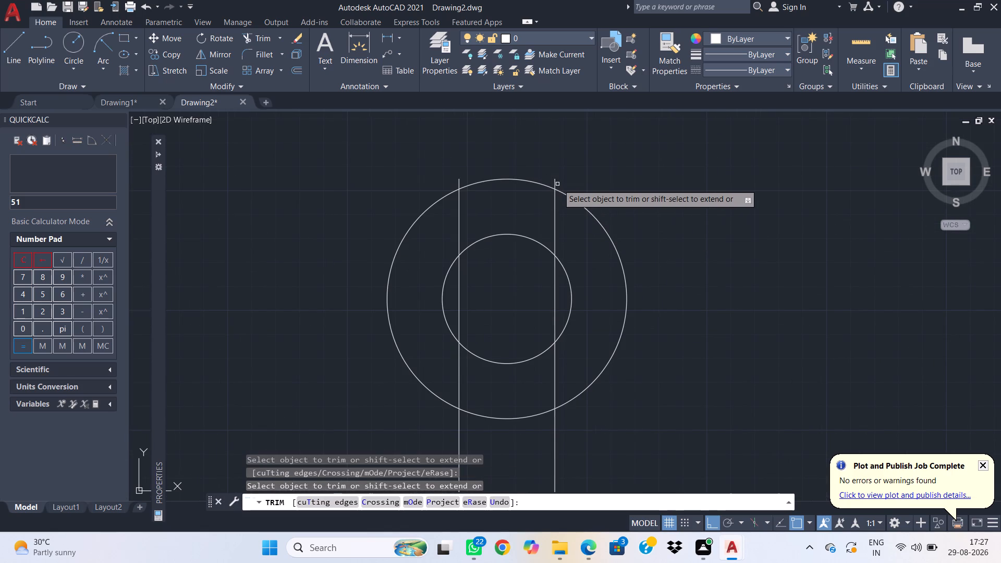
left_click(556, 183)
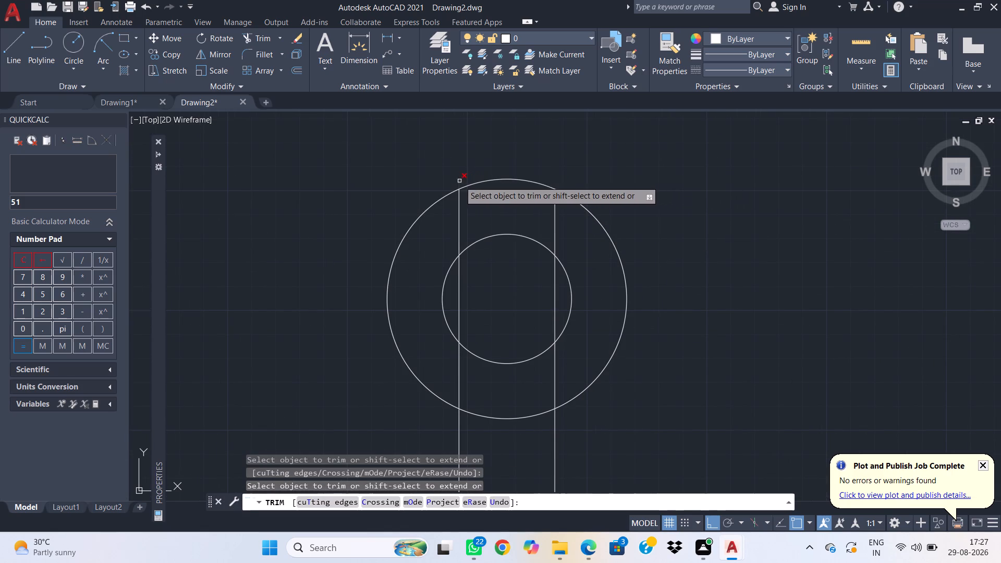
left_click(459, 181)
middle_click_drag(499, 299, 498, 212)
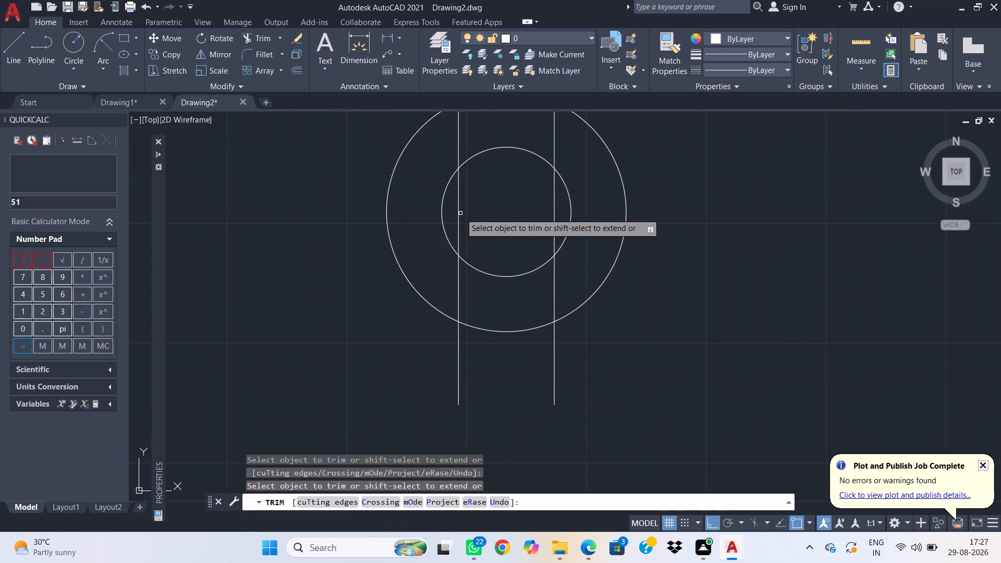
left_click(459, 206)
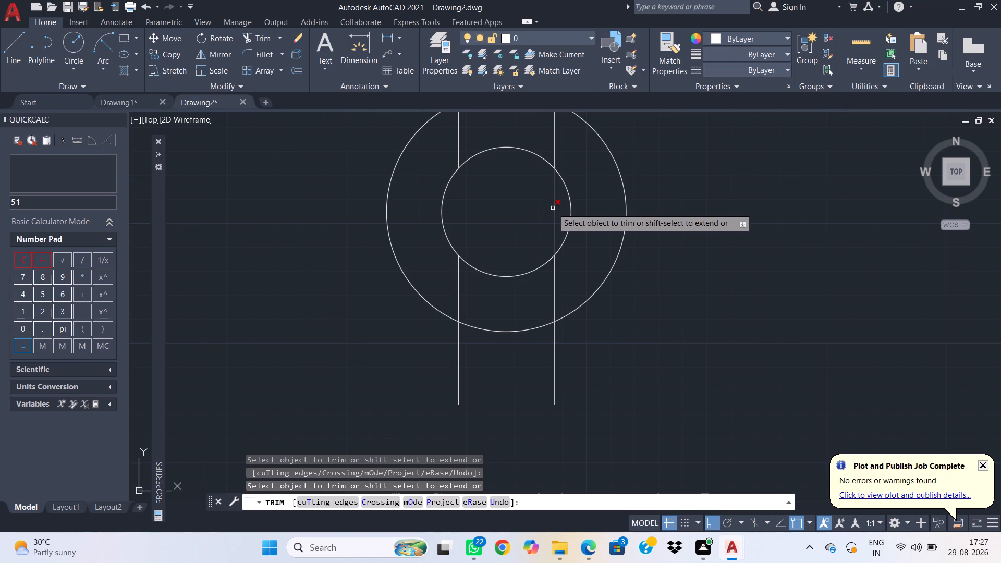
left_click(553, 208)
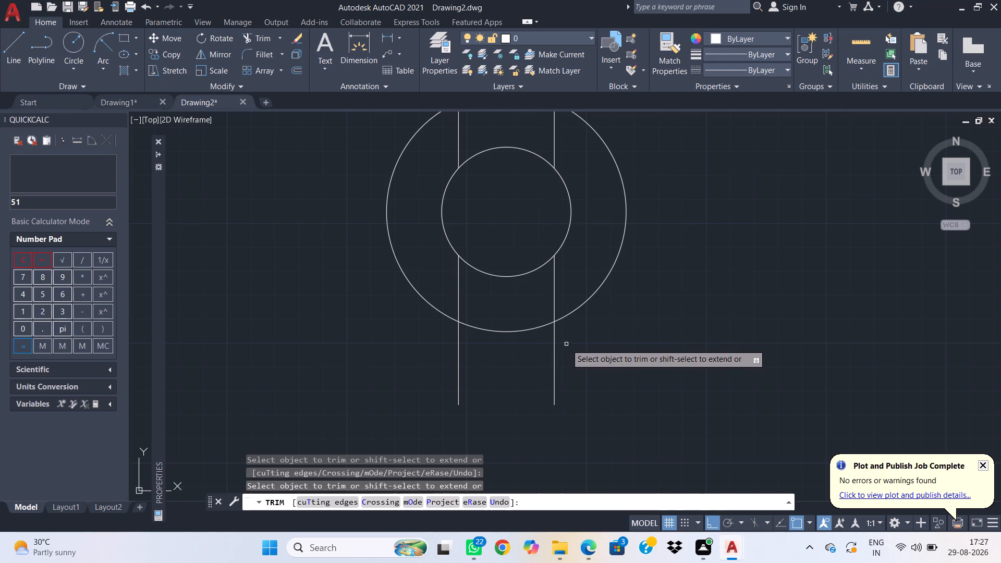
left_click_drag(579, 344, 425, 356)
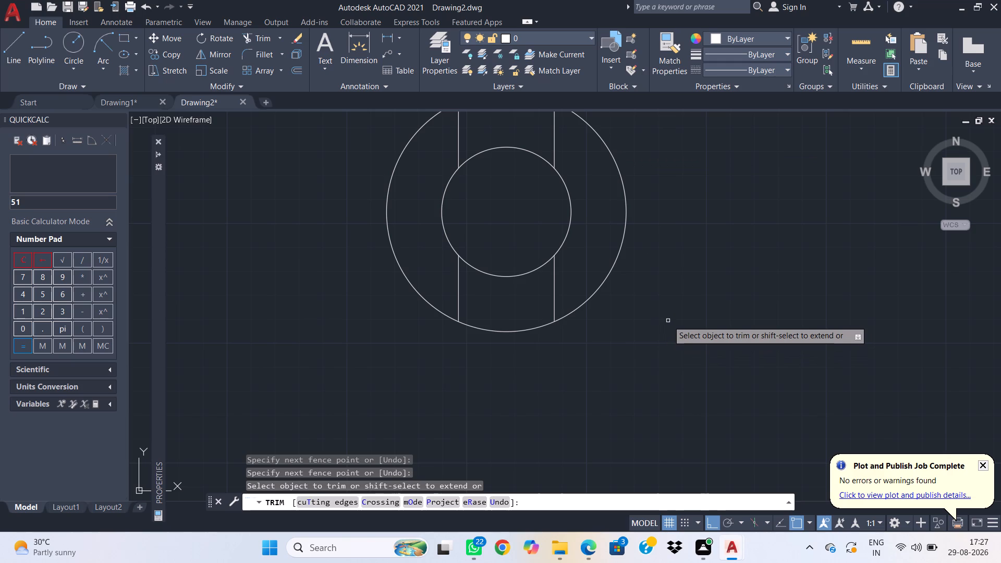
Draw a 100 diameter circle centred on the existing concentric circles.
key("Escape")
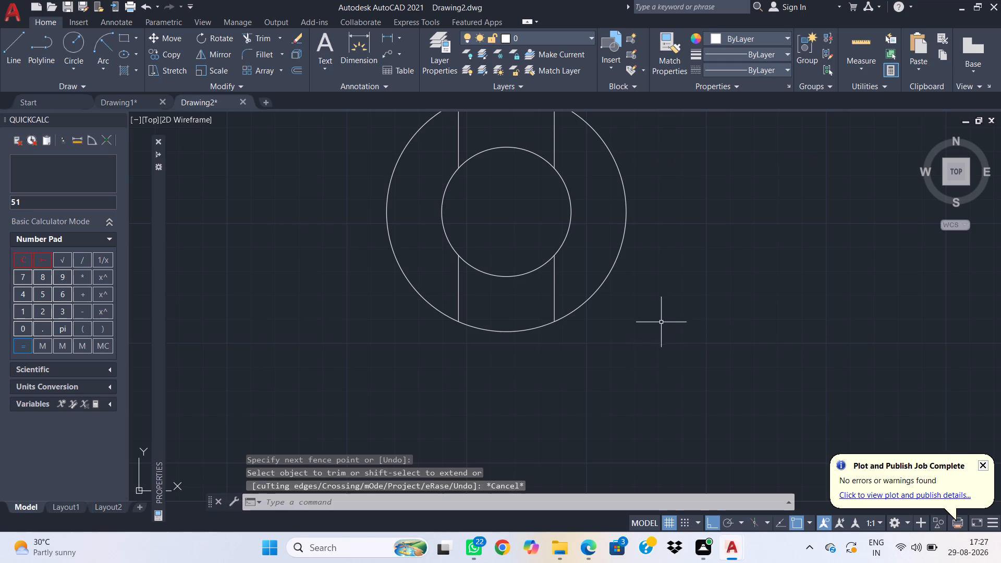
middle_click_drag(665, 293, 619, 434)
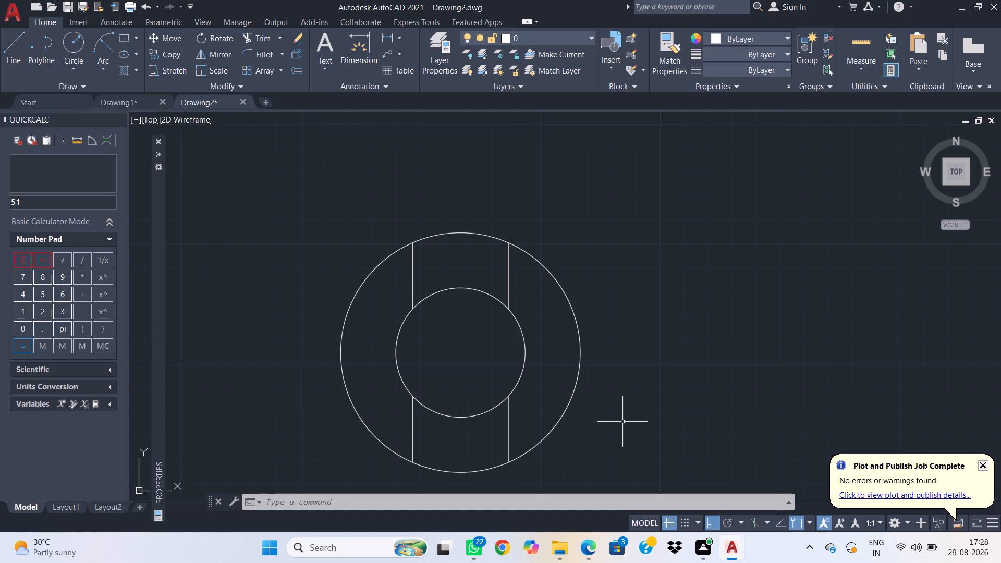
type("c")
key("space")
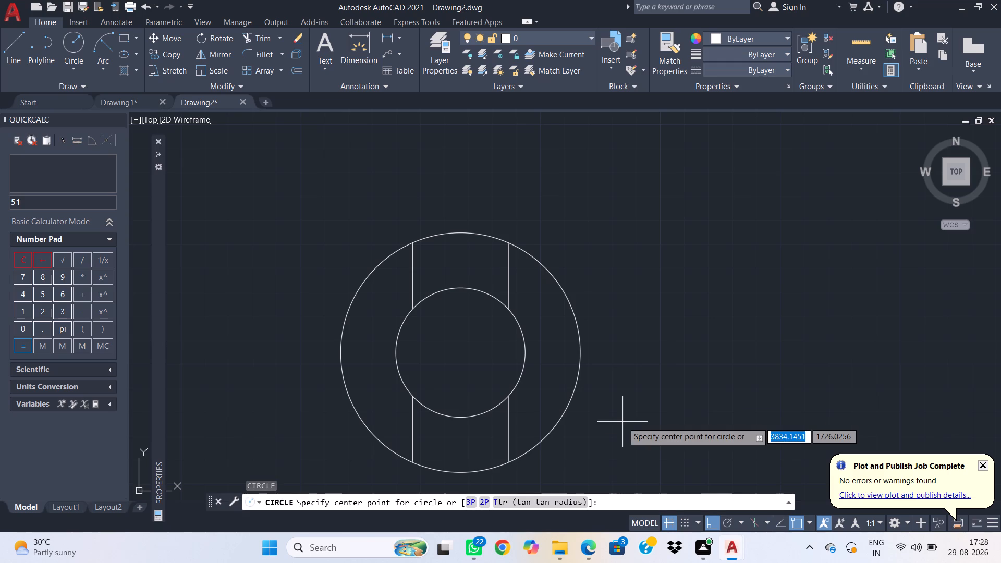
scroll(547, 355, "down", 1)
middle_click_drag(577, 413, 580, 305)
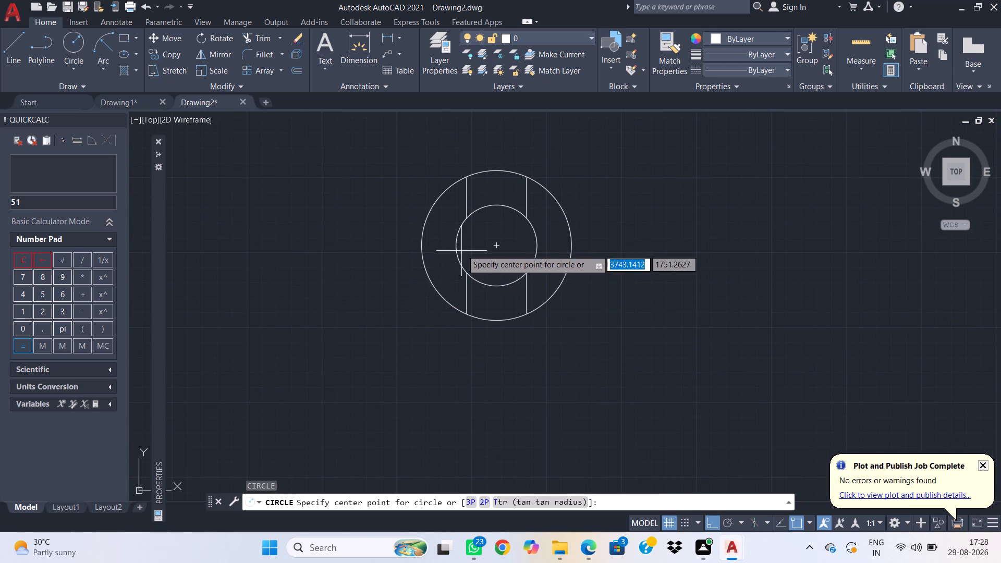
left_click(499, 247)
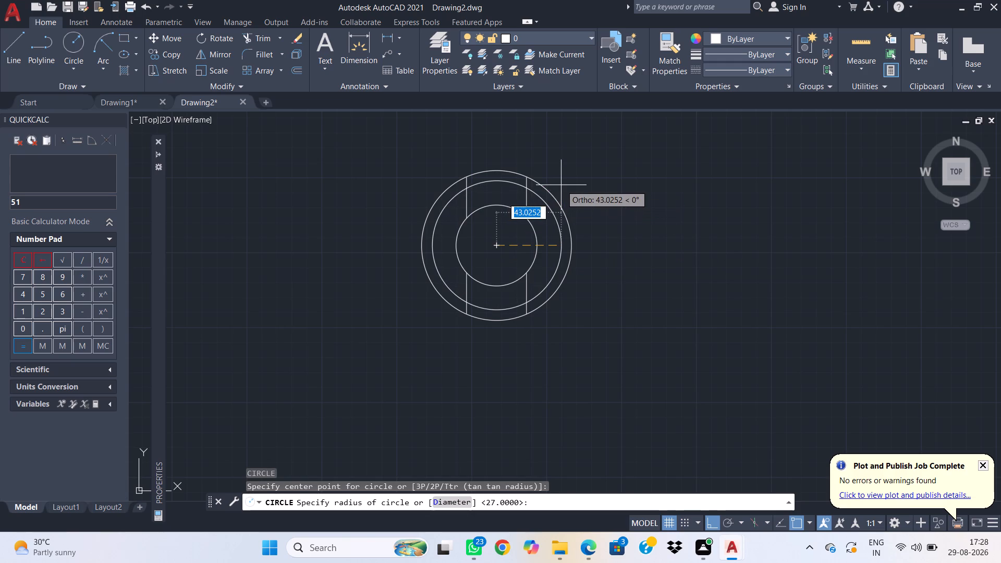
type("d")
key("space")
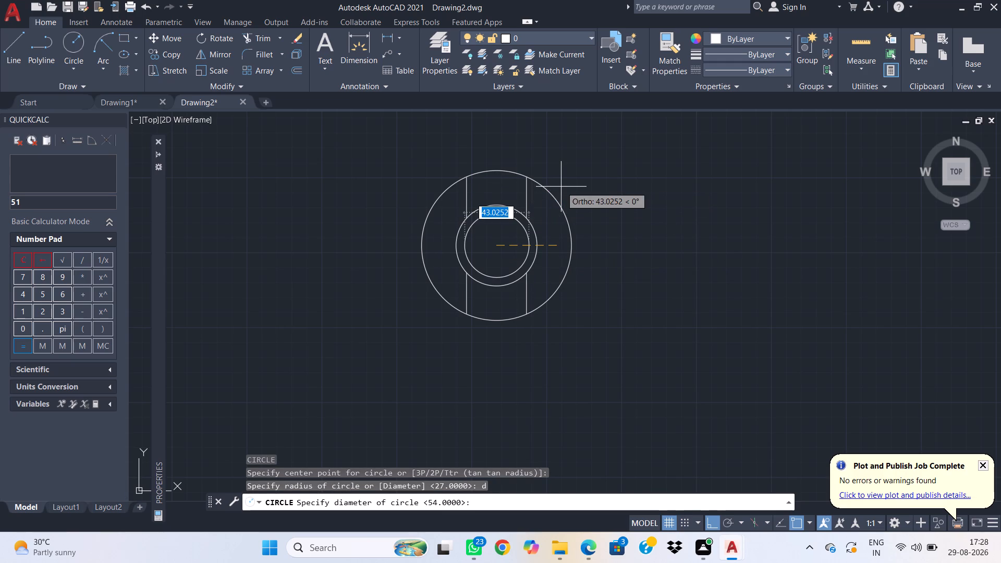
type("100")
key("Return")
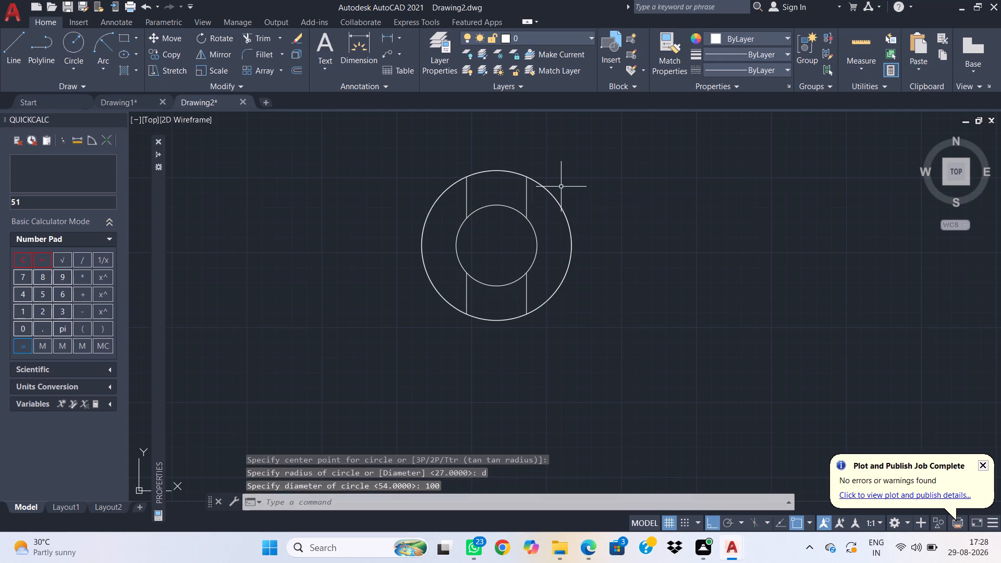
Move the new 100 diameter circle 130 horizontally to the right of the first view, using its centre as base point.
left_click(572, 239)
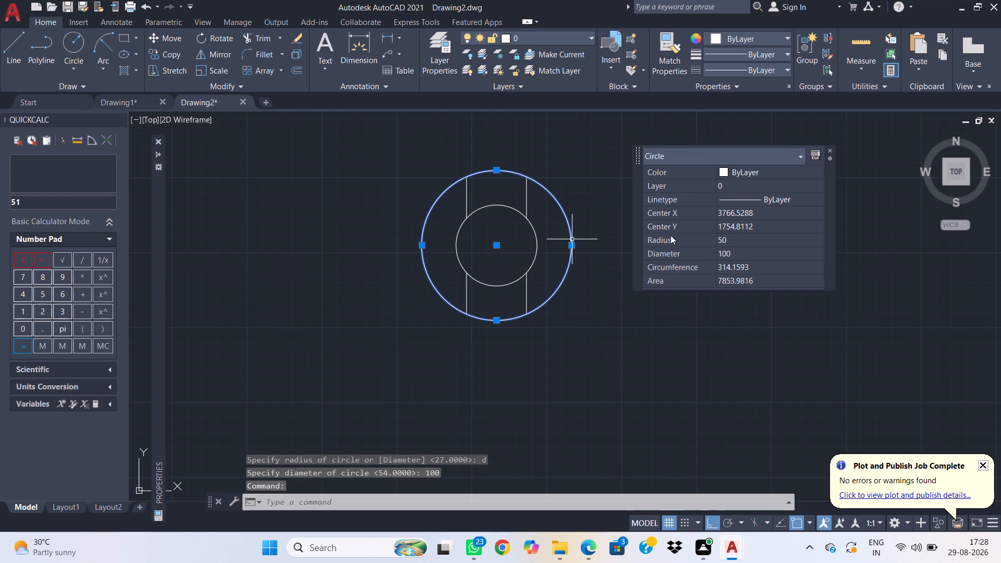
type("m")
key("space")
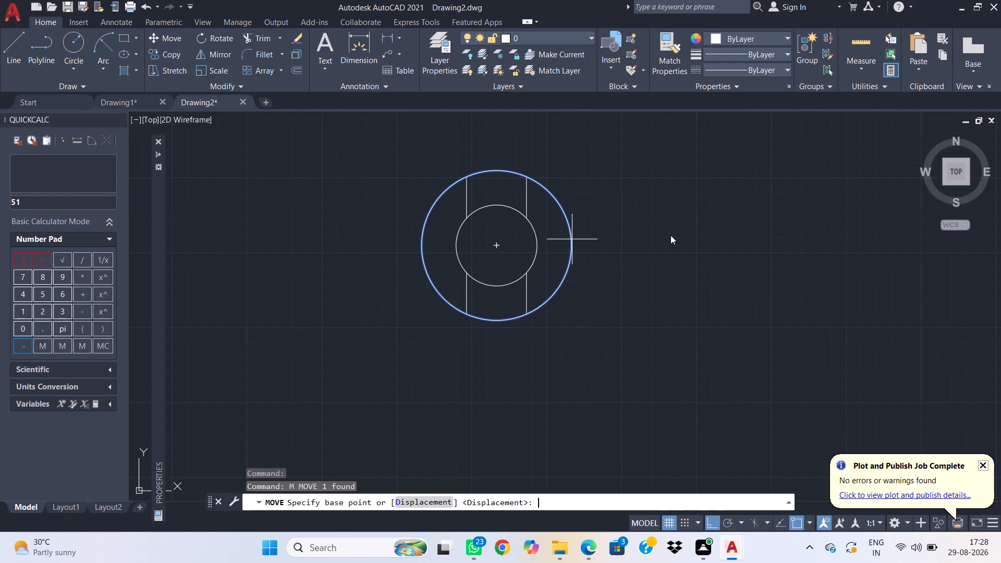
left_click(498, 246)
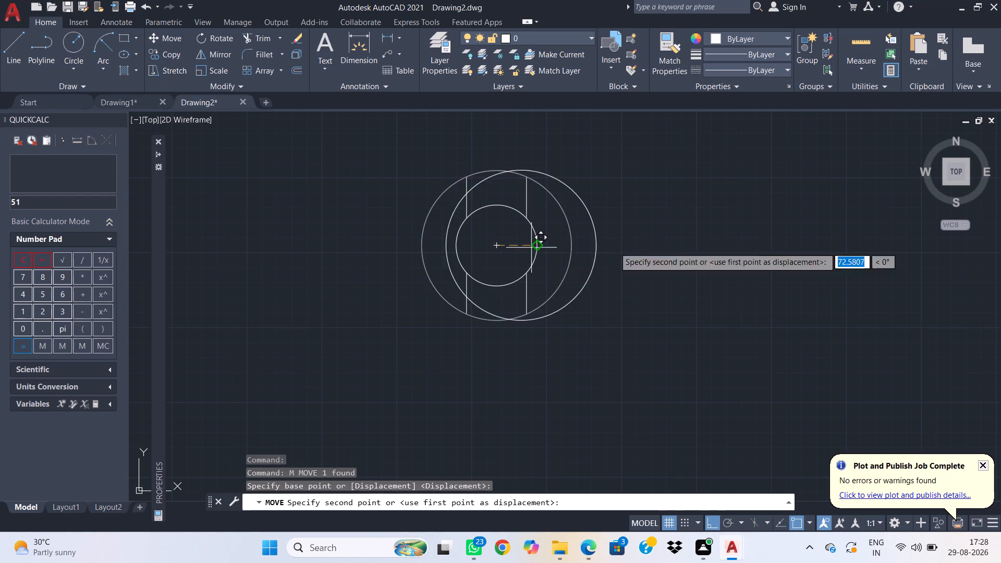
type("130")
key("Return")
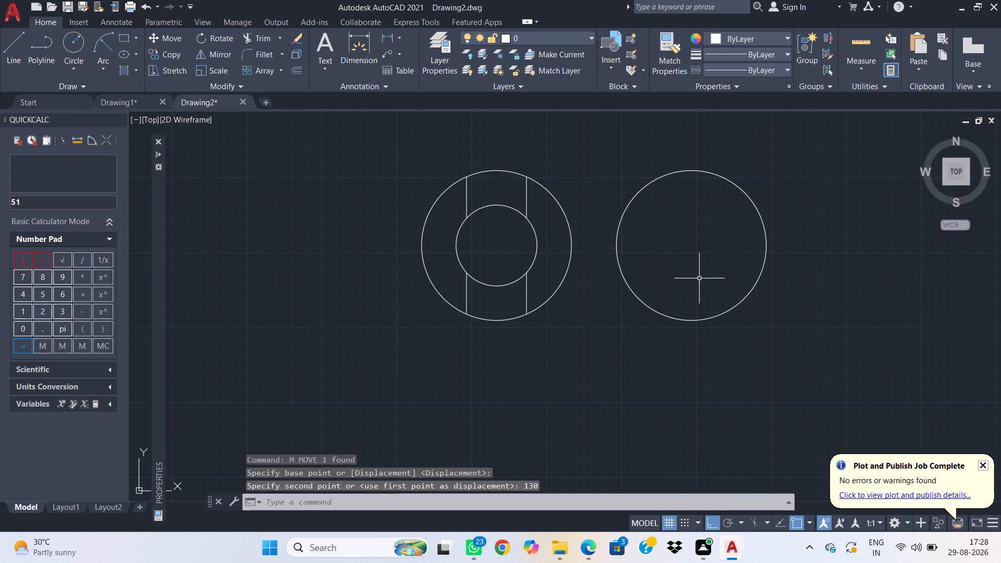
Draw a concentric circle with a diameter of 40 inside the moved 100 diameter circle.
type("c")
key("space")
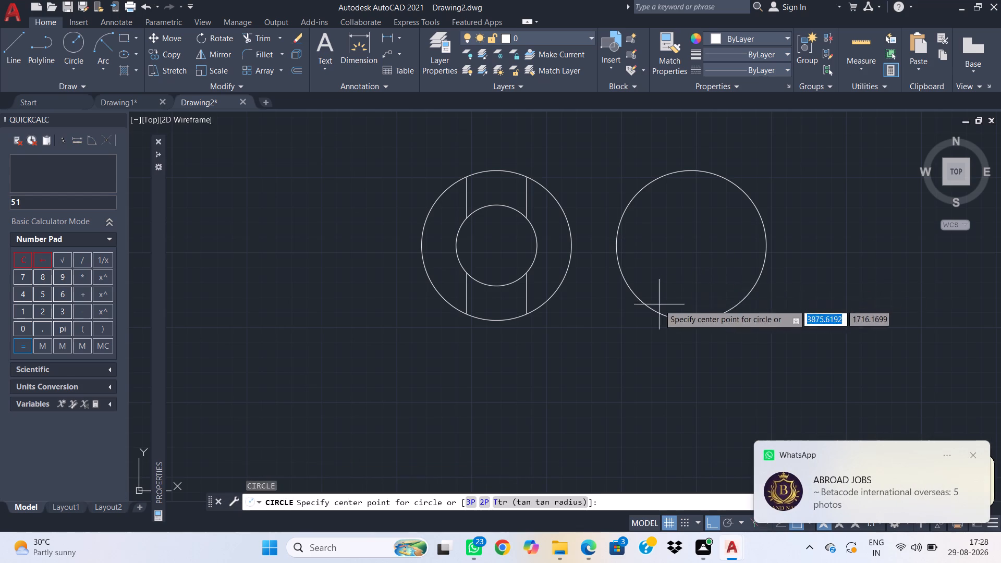
left_click(695, 244)
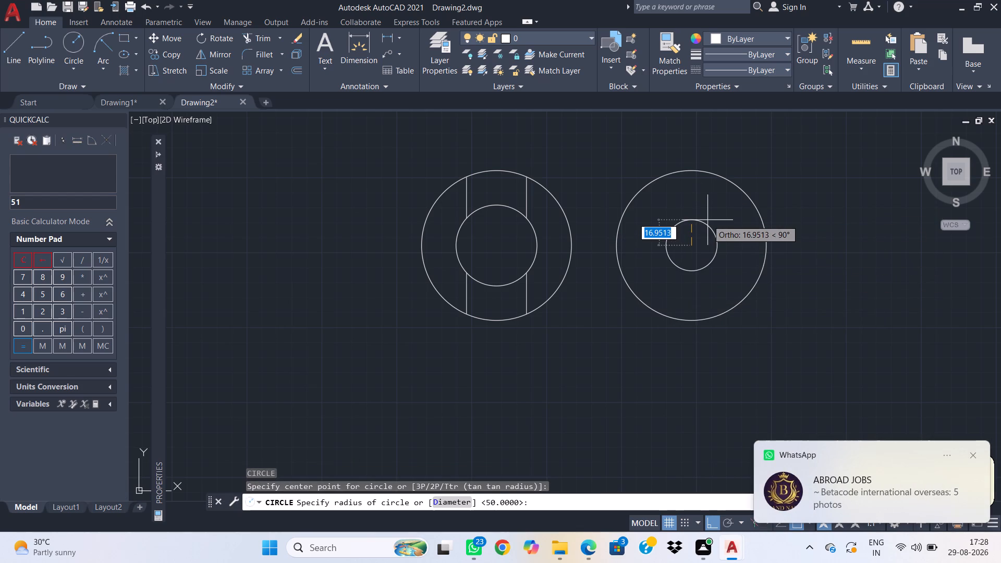
type("d")
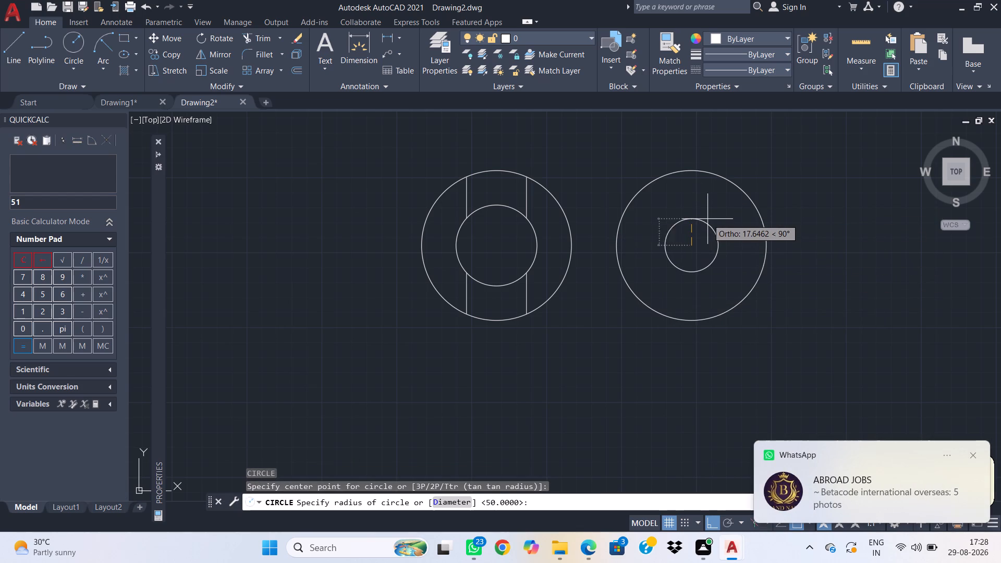
key("space")
type("40")
key("Return")
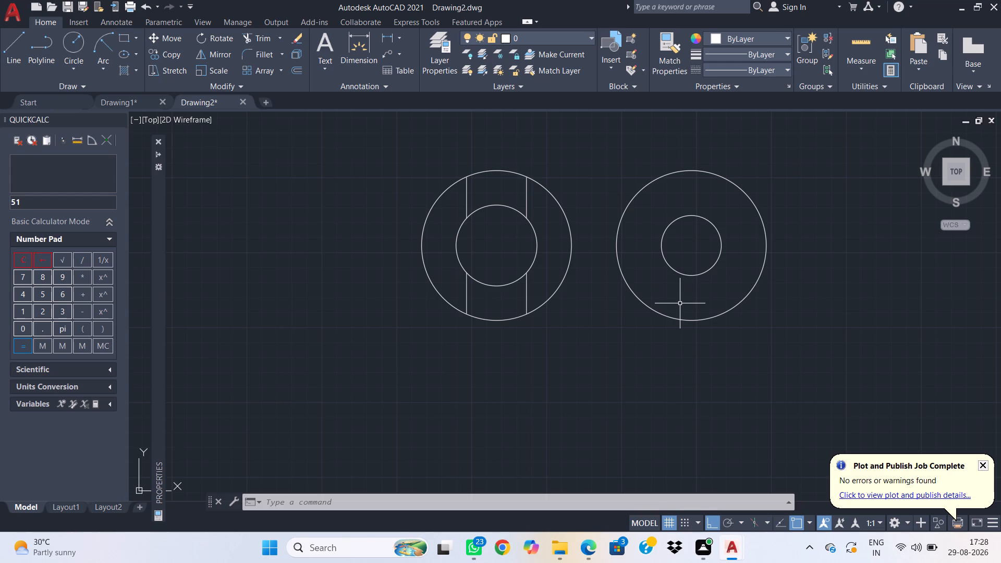
Draw keyway lines from the 40 diameter circle's left quadrant: 7.5 up, 10 left, 15 down, and about 101 right past the outer circle.
type("l")
key("space")
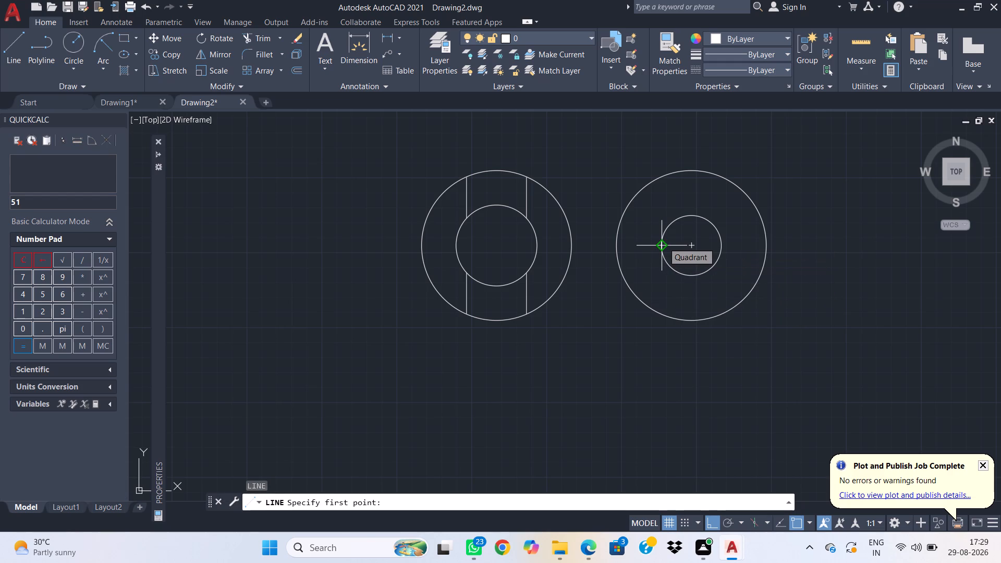
left_click(663, 242)
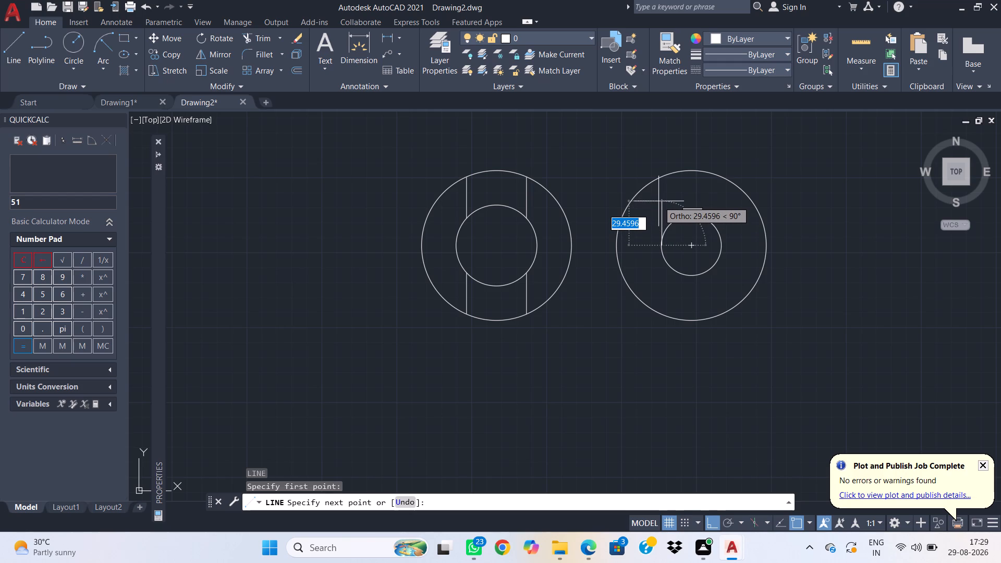
type("7.5")
key("Return")
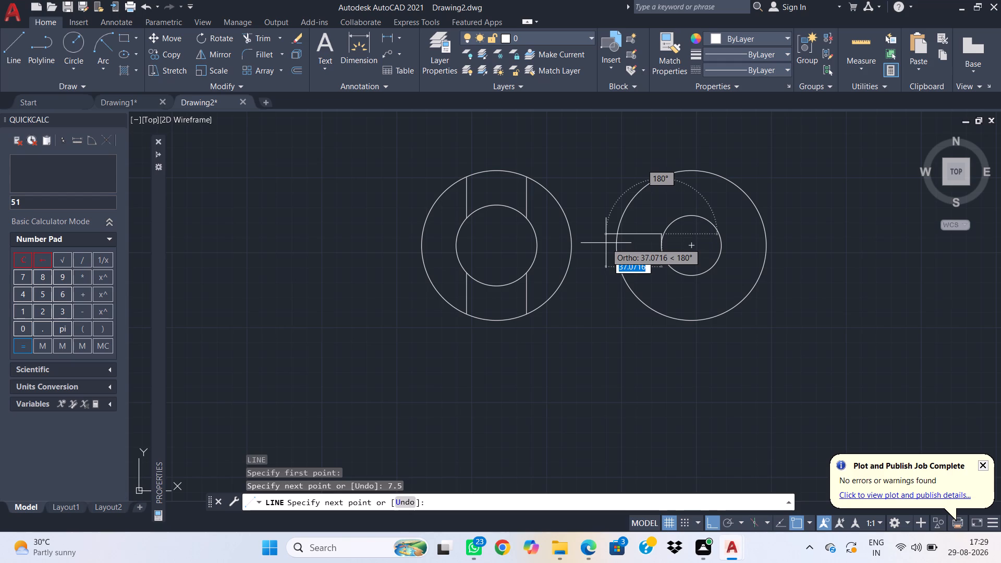
type("10")
key("Return")
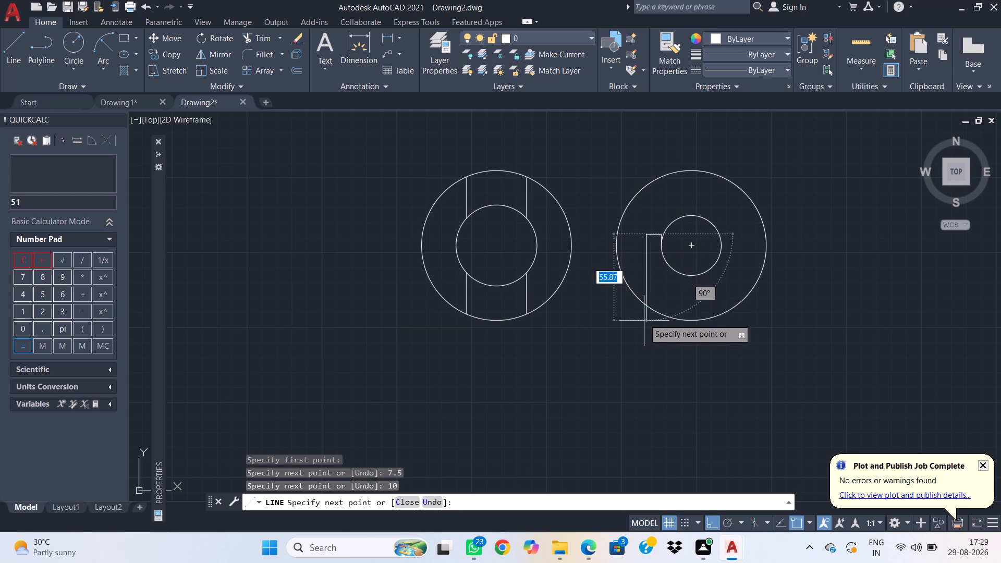
type("15")
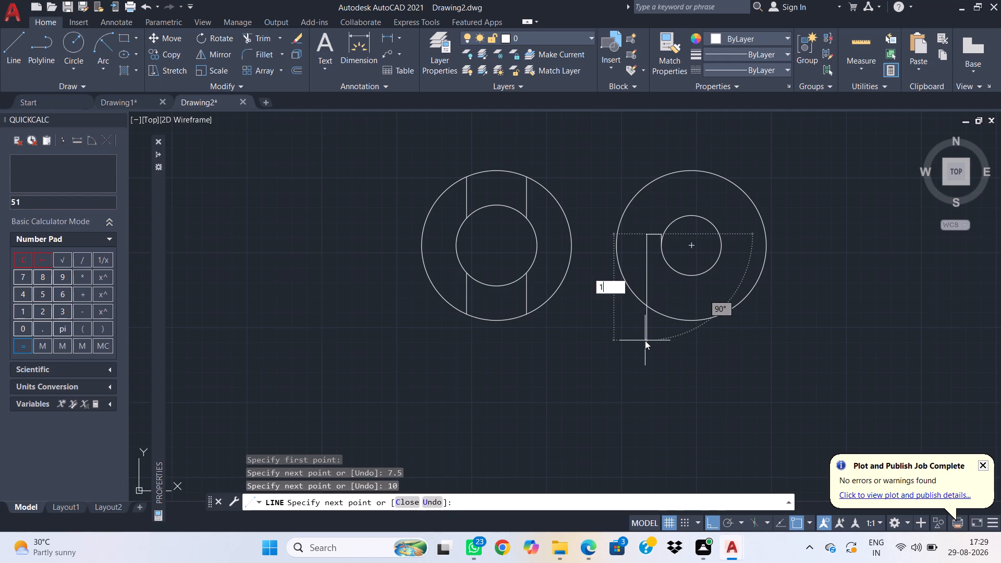
key("Return")
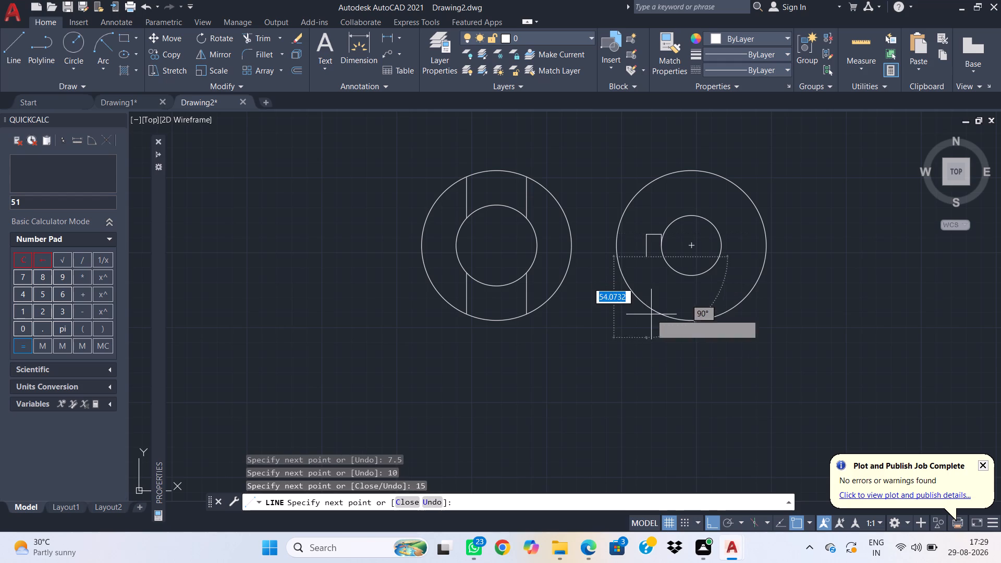
left_click(664, 256)
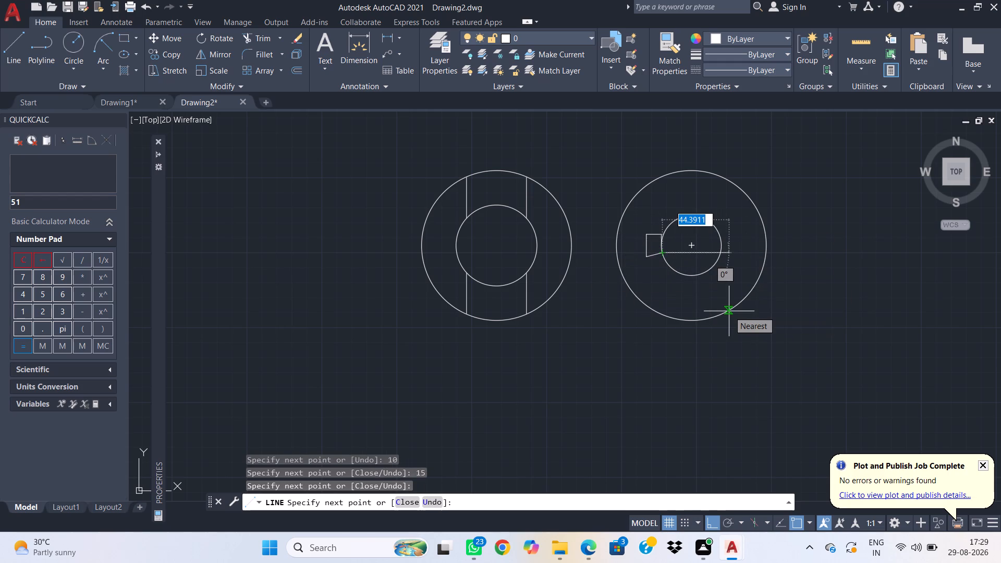
key("ctrl+z")
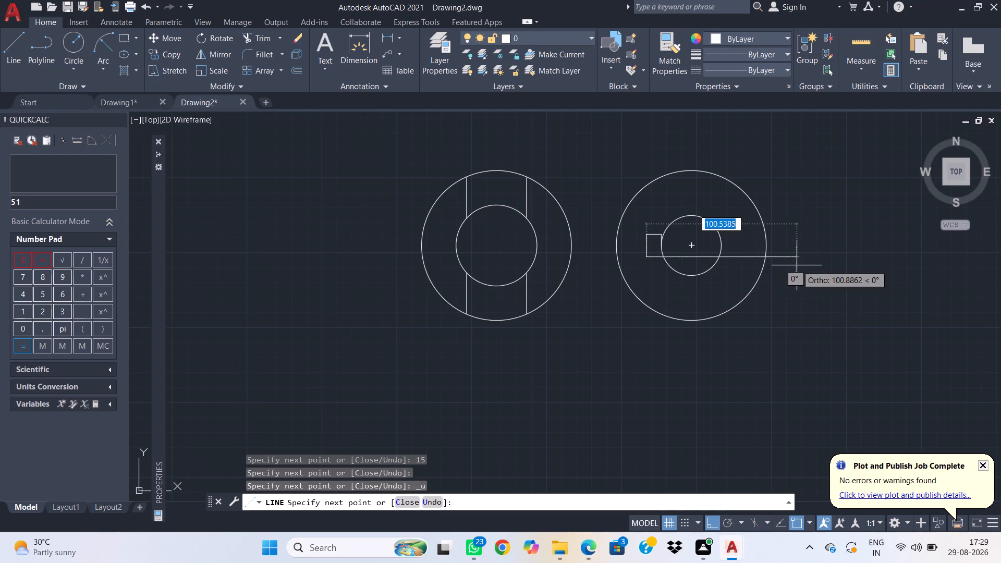
left_click(797, 265)
key("Escape")
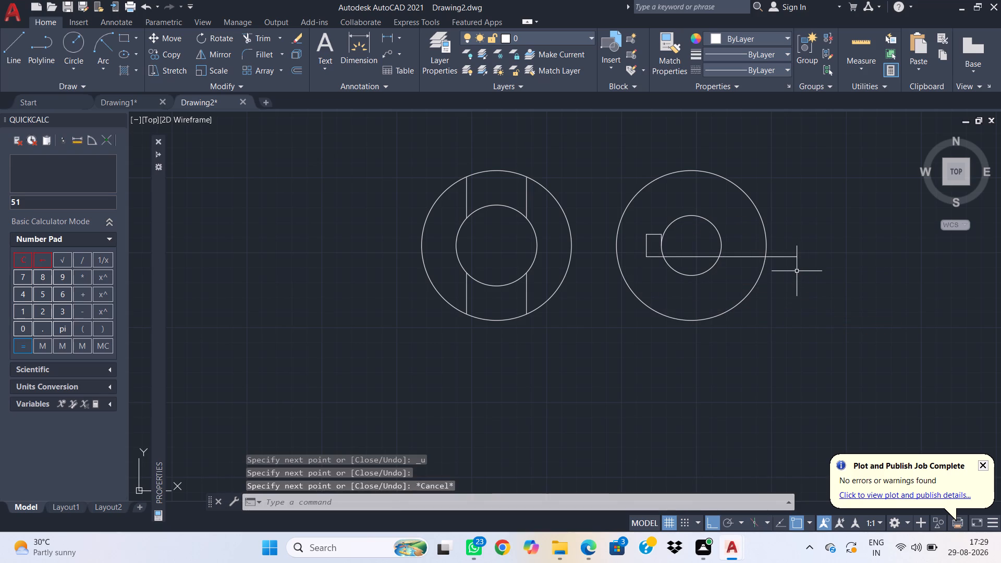
Trim the long horizontal line back to the keyway side of the 40 diameter circle and remove the short 7.5 vertical line.
type("tr")
key("space")
scroll(713, 260, "up", 1)
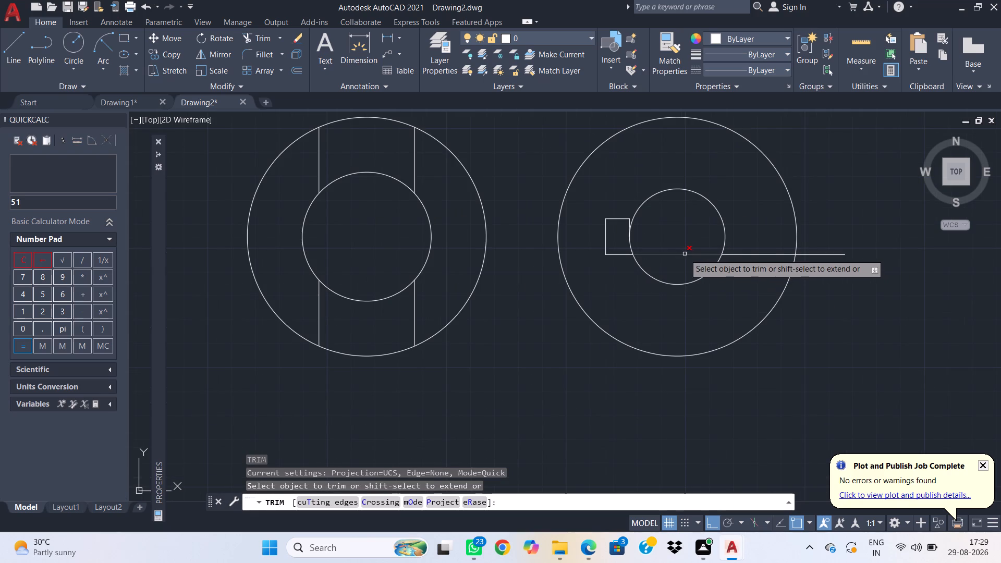
left_click(685, 254)
left_click_drag(836, 279, 834, 224)
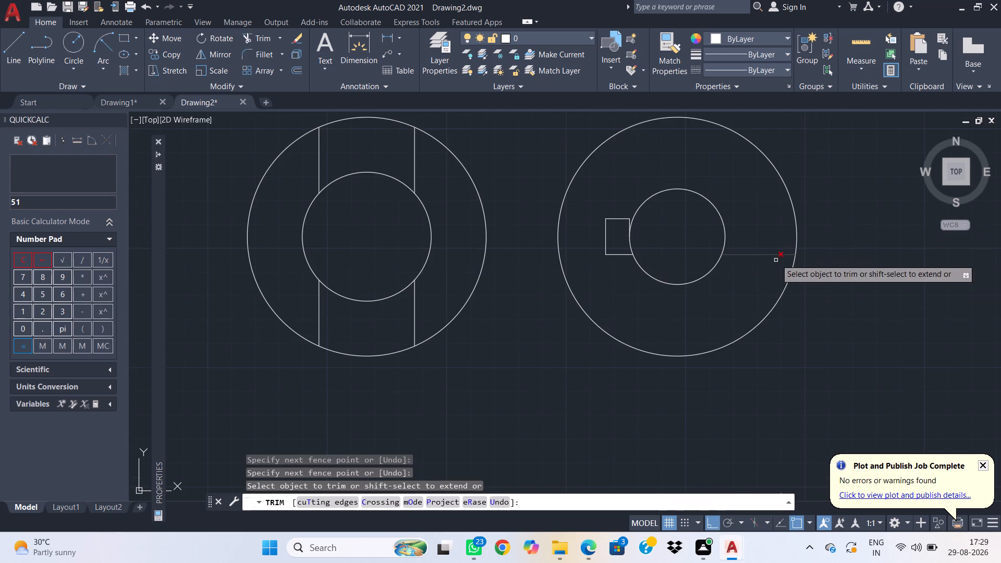
left_click_drag(774, 278, 768, 220)
middle_click_drag(680, 245, 737, 303)
scroll(698, 304, "up", 1)
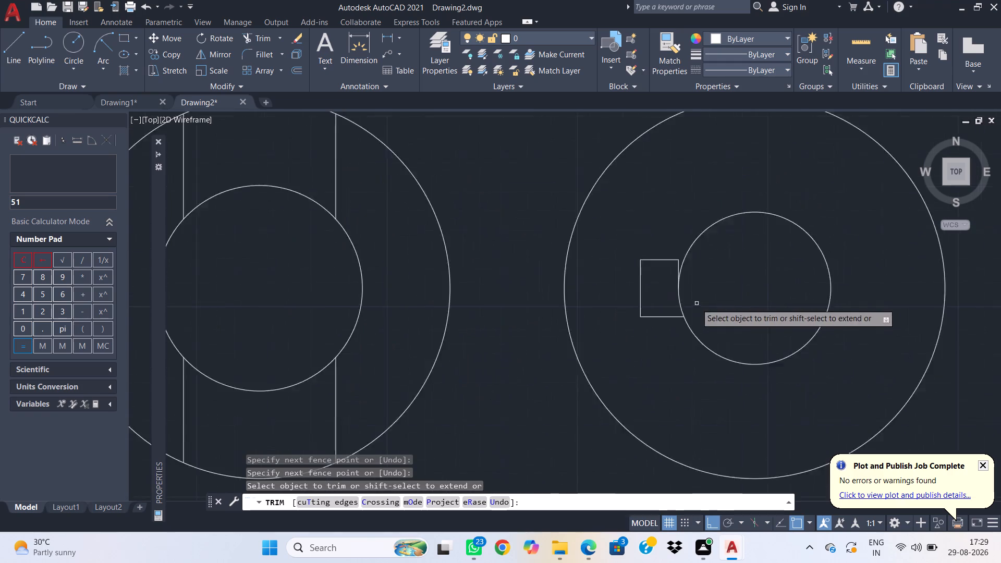
scroll(695, 303, "up", 1)
scroll(649, 276, "up", 1)
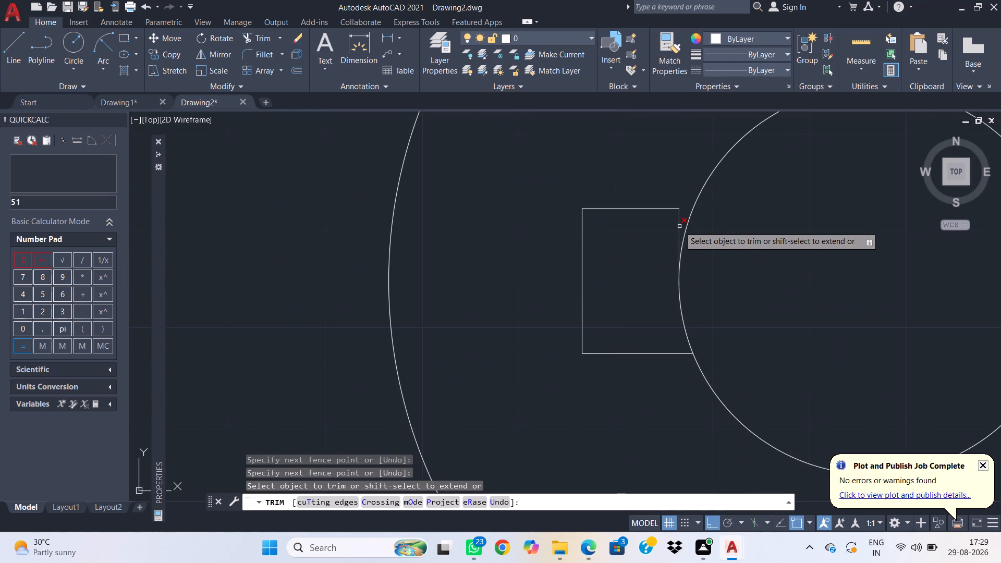
left_click(679, 226)
key("Escape")
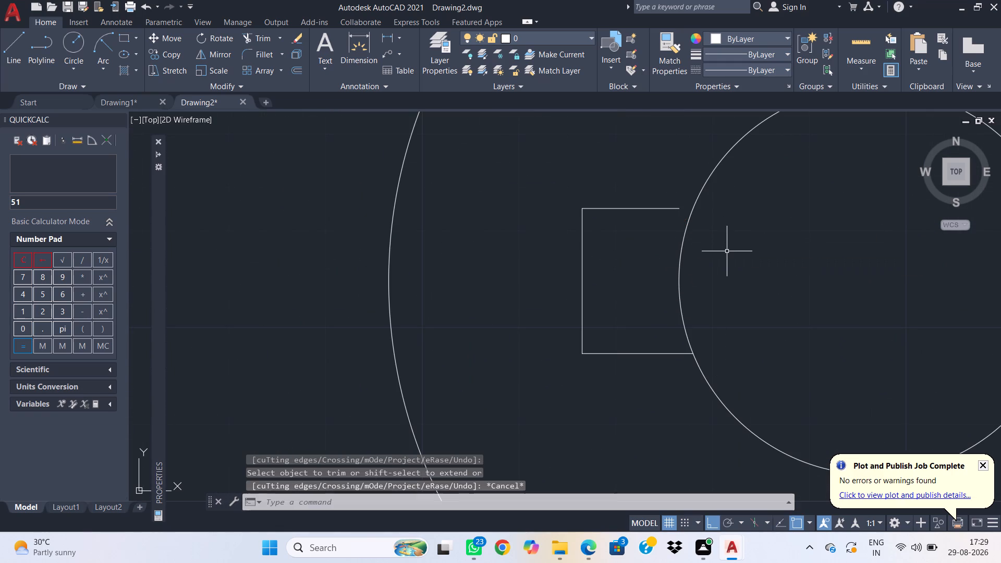
Stretch the right end of the keyway's upper line to meet the 40 diameter circle.
left_click(657, 237)
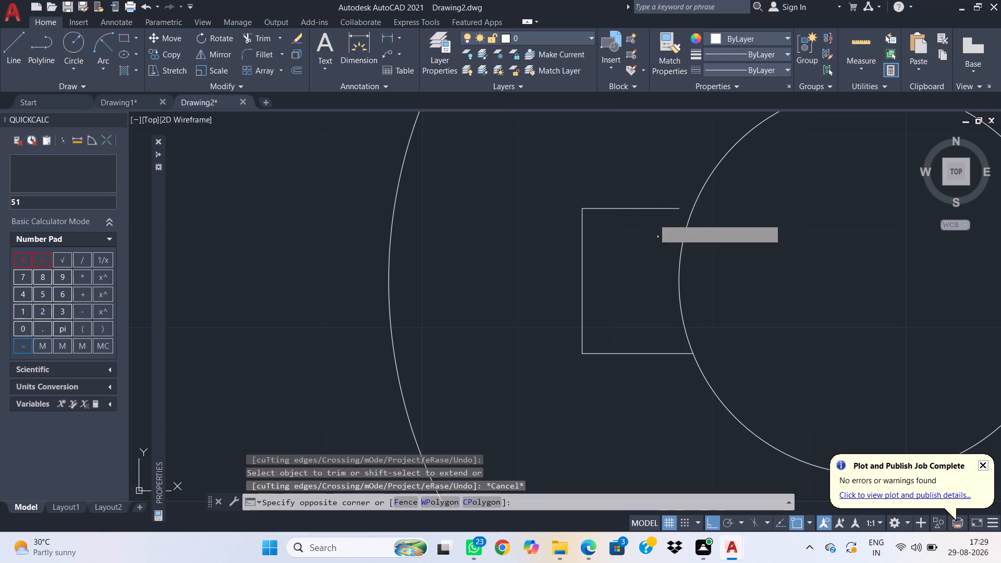
left_click(641, 192)
left_click(680, 208)
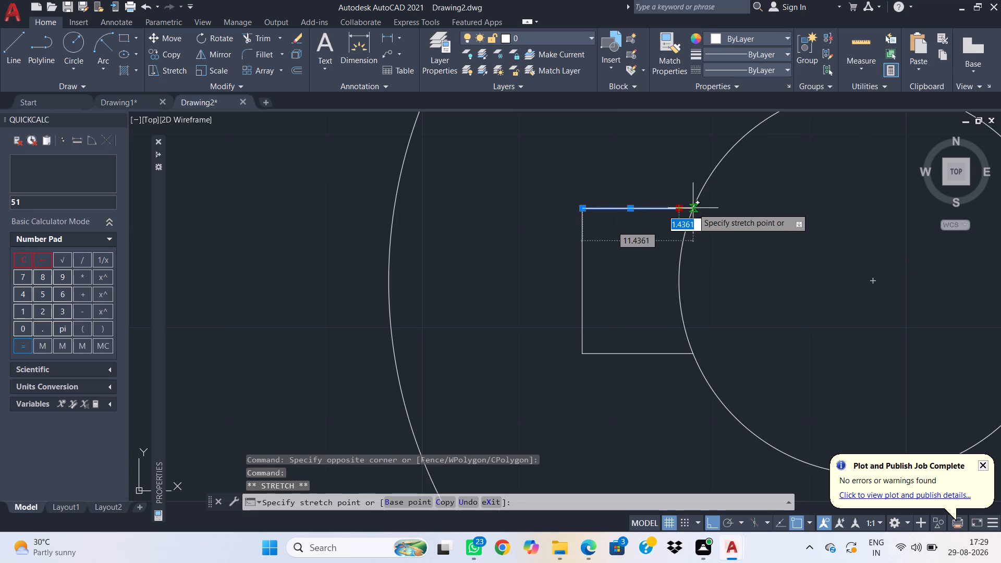
left_click(693, 208)
key("Escape")
scroll(691, 256, "up", 1)
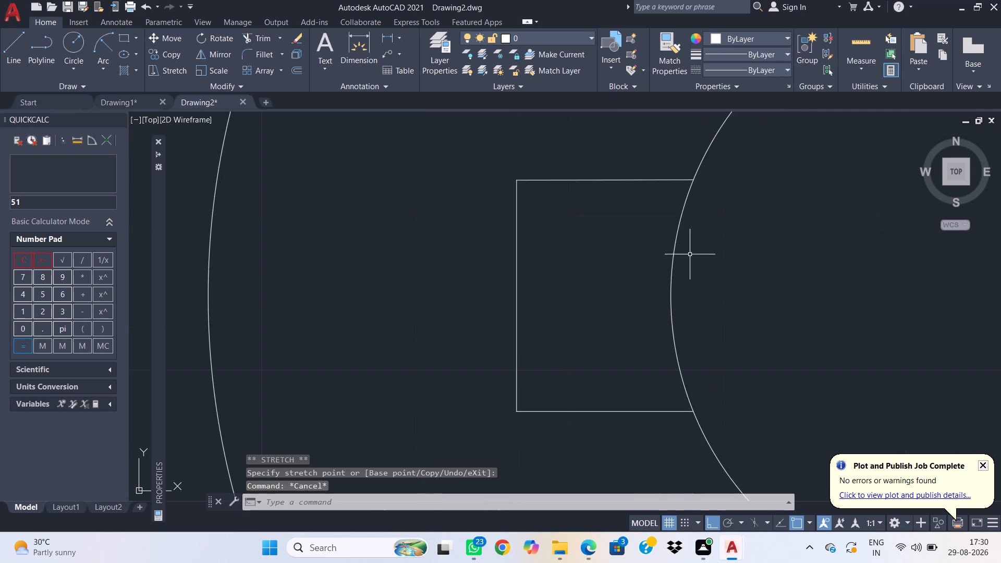
scroll(683, 242, "up", 2)
middle_click_drag(690, 225, 673, 381)
scroll(681, 271, "up", 2)
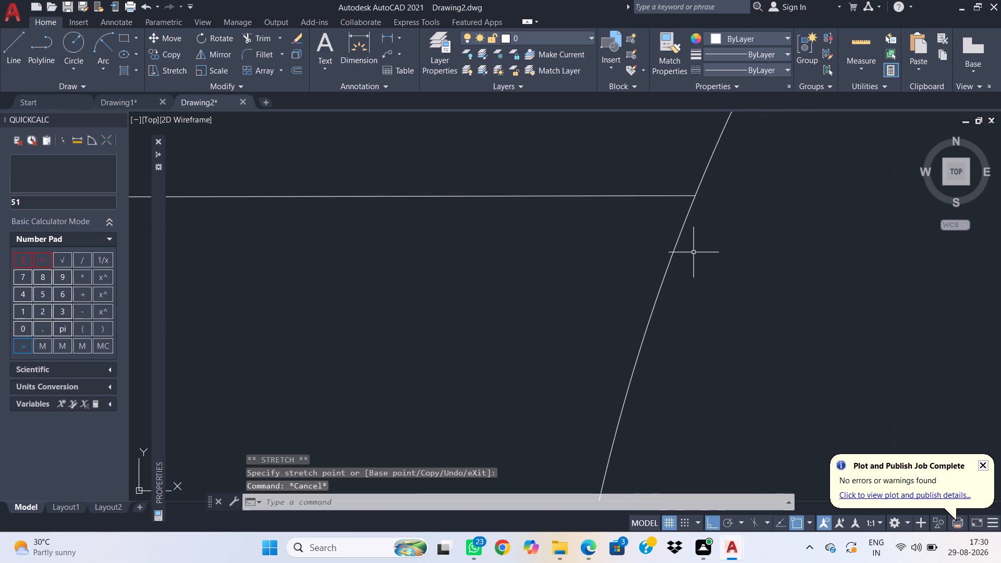
Mirror the three keyway lines about the vertical axis through the 40 diameter circle's centre, keeping the originals.
scroll(693, 249, "down", 4)
scroll(702, 291, "down", 2)
scroll(732, 350, "down", 1)
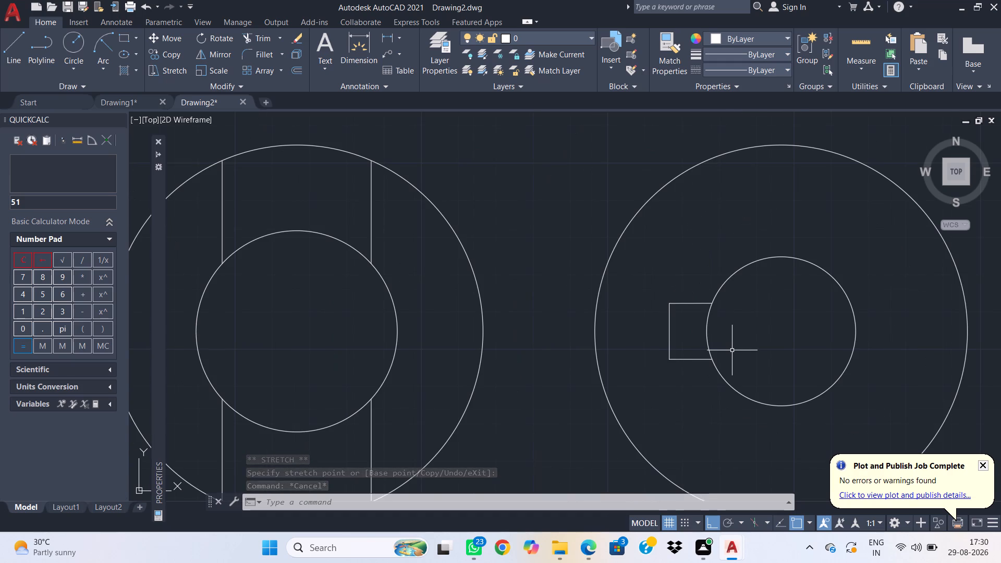
left_click(692, 384)
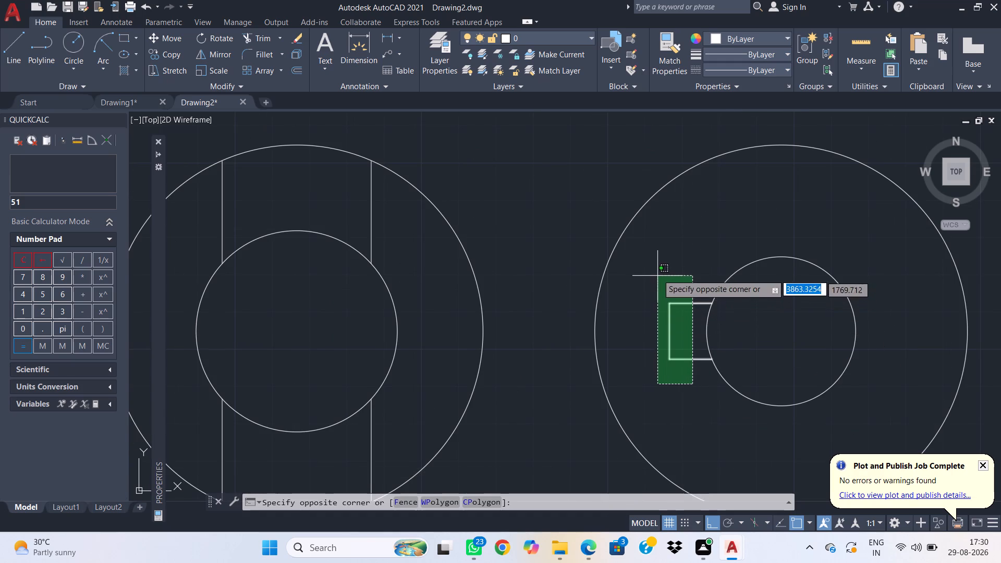
left_click(657, 273)
type("mi")
key("space")
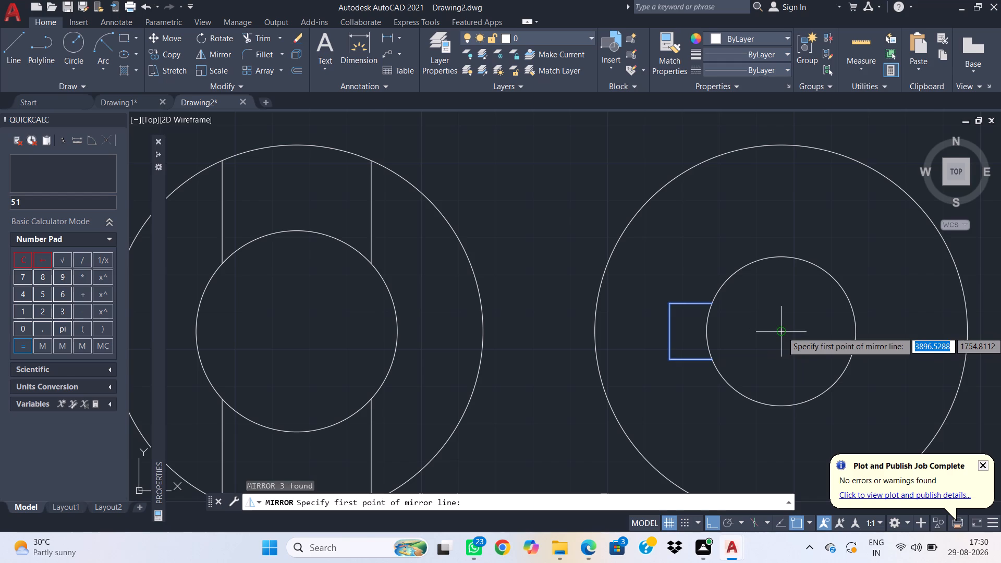
left_click(784, 332)
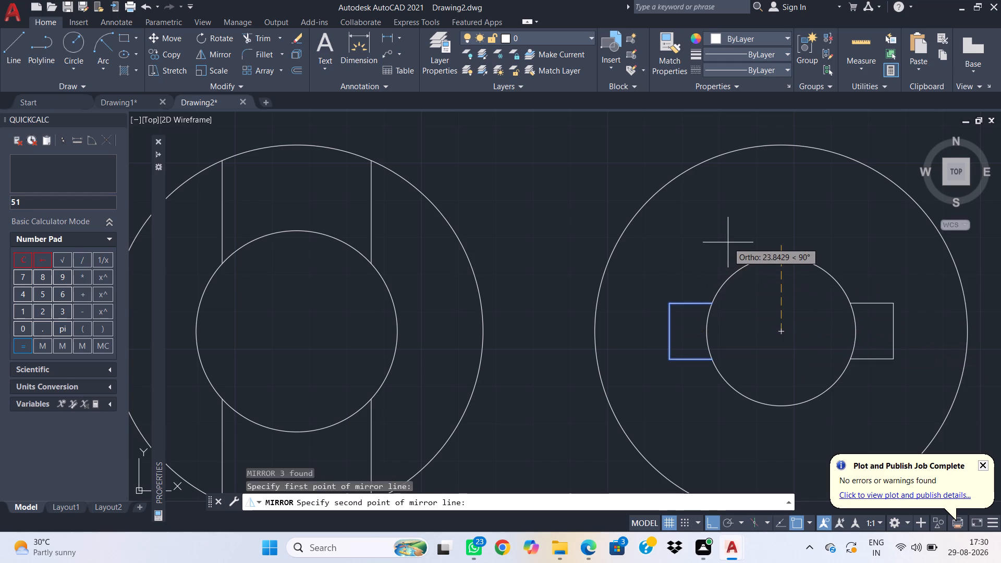
left_click(728, 242)
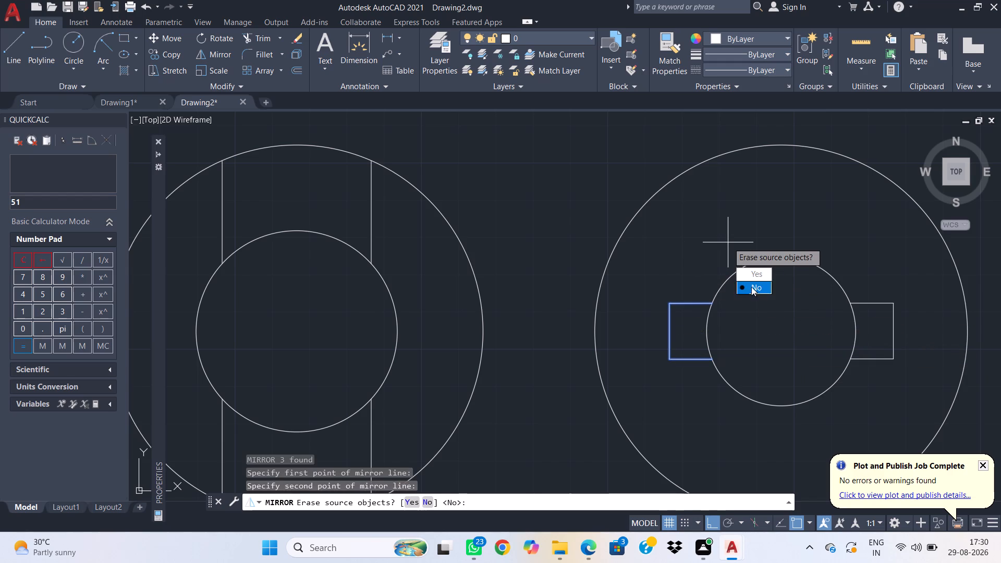
left_click_drag(751, 286, 728, 244)
Trim the two arcs of the 40 diameter circle that cross the keyway openings.
scroll(789, 377, "down", 1)
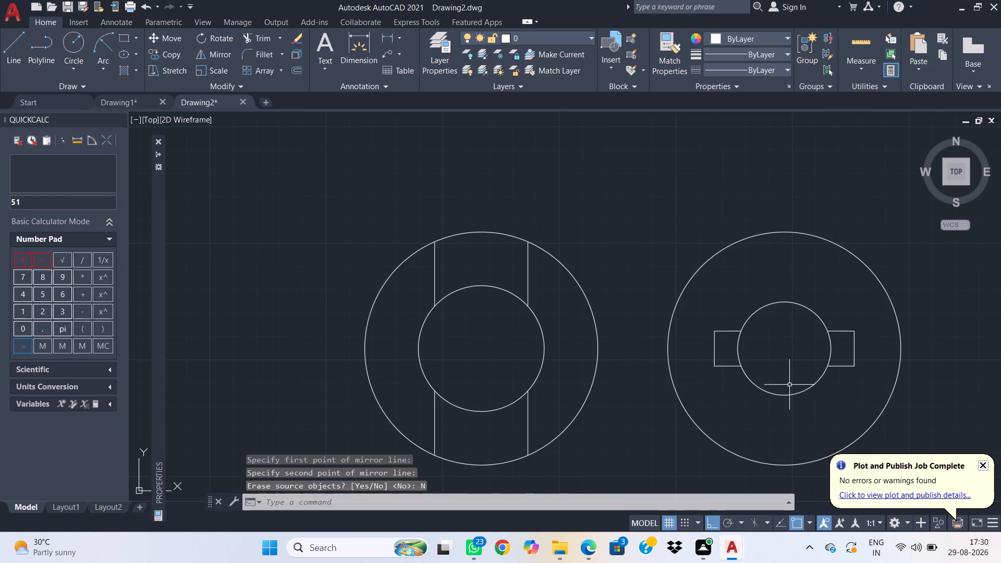
type("tr")
key("space")
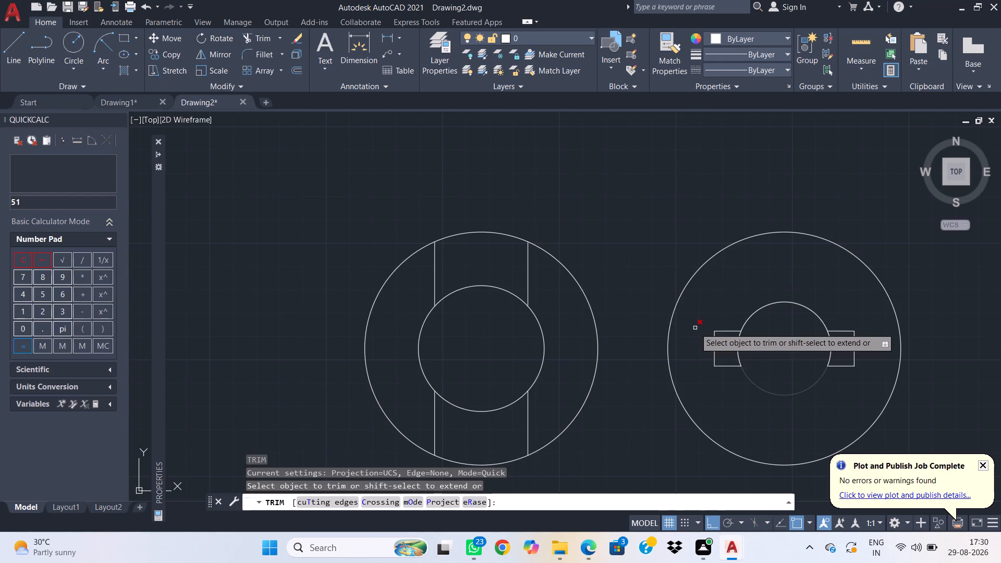
left_click(739, 345)
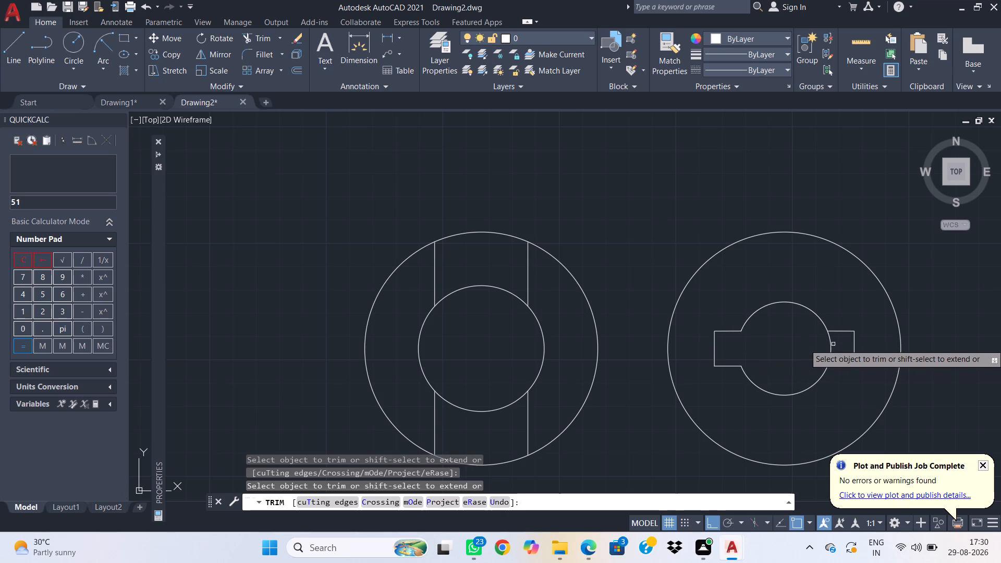
left_click(832, 344)
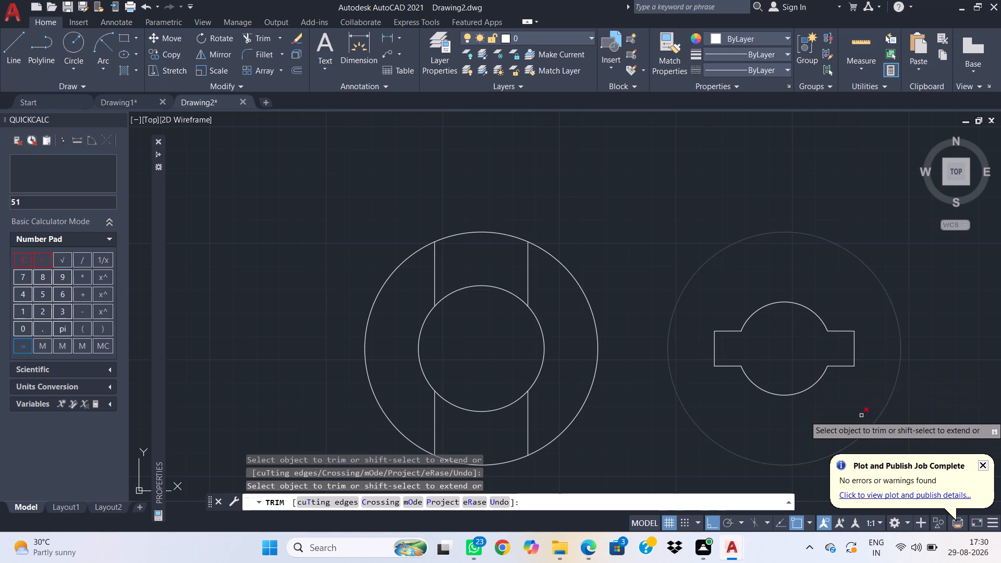
key("Escape")
Add a horizontal dimension between the outer lower corners of the two keyways, placed below the bore inside the outer circle.
type("dim")
key("space")
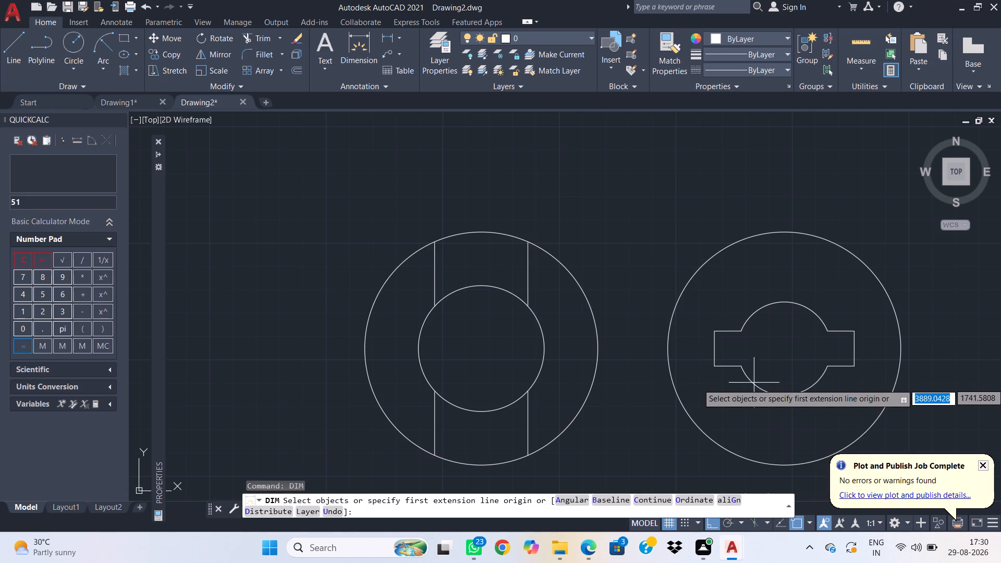
left_click(718, 366)
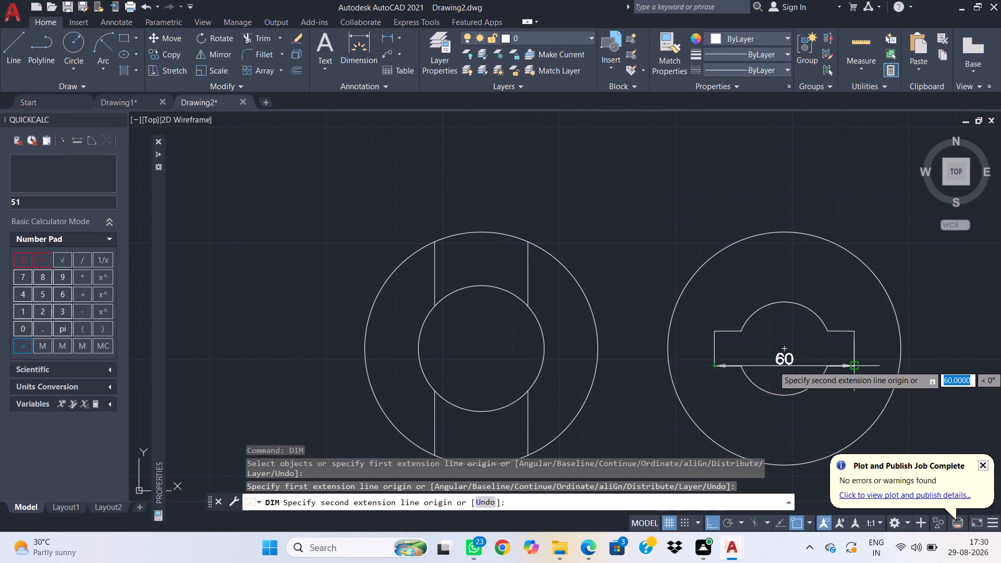
left_click(853, 365)
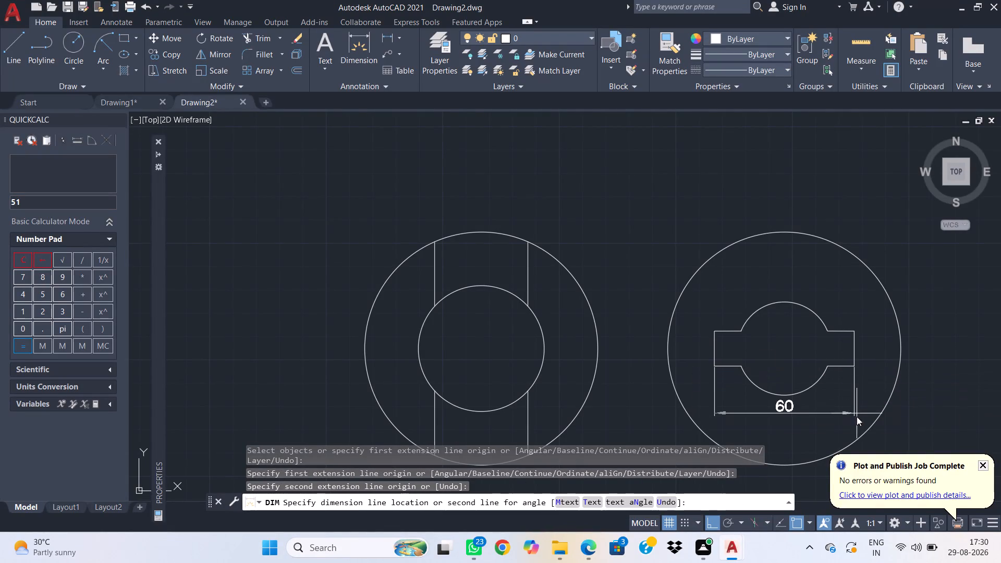
left_click(857, 419)
scroll(775, 328, "down", 1)
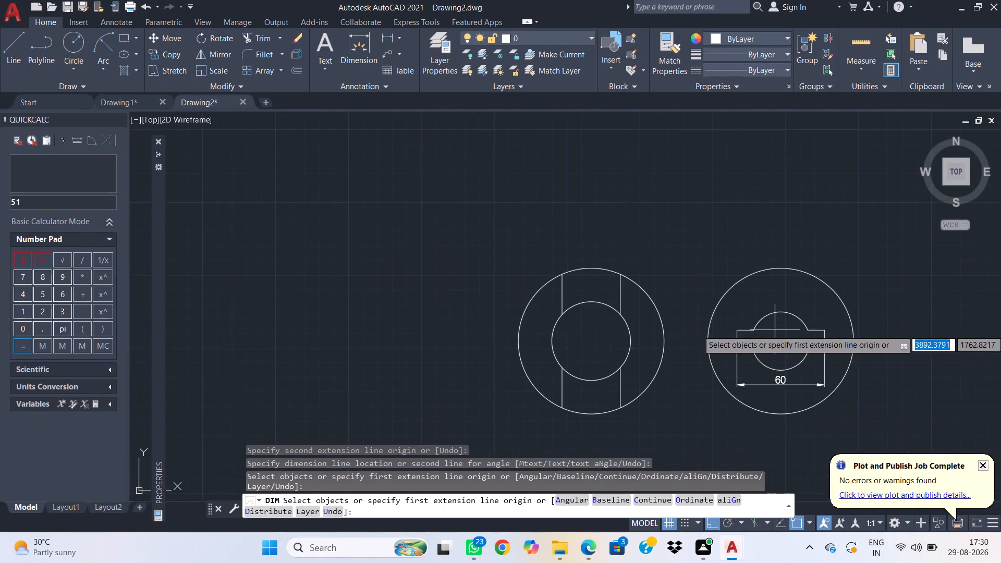
key("Escape")
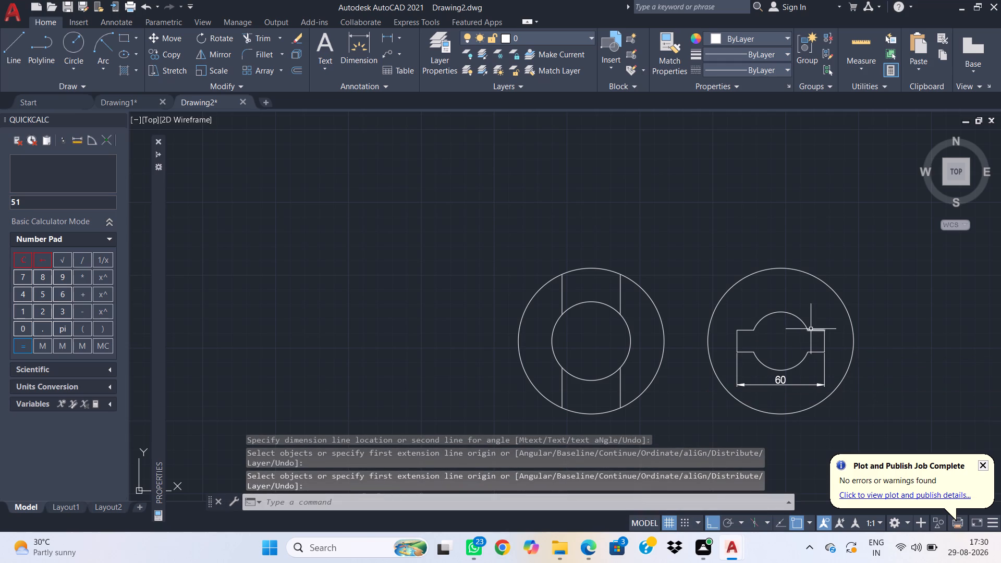
Draw two horizontal lines about 130 long joining the top quadrants and the bottom quadrants of the two 100 diameter circles.
type("l")
key("space")
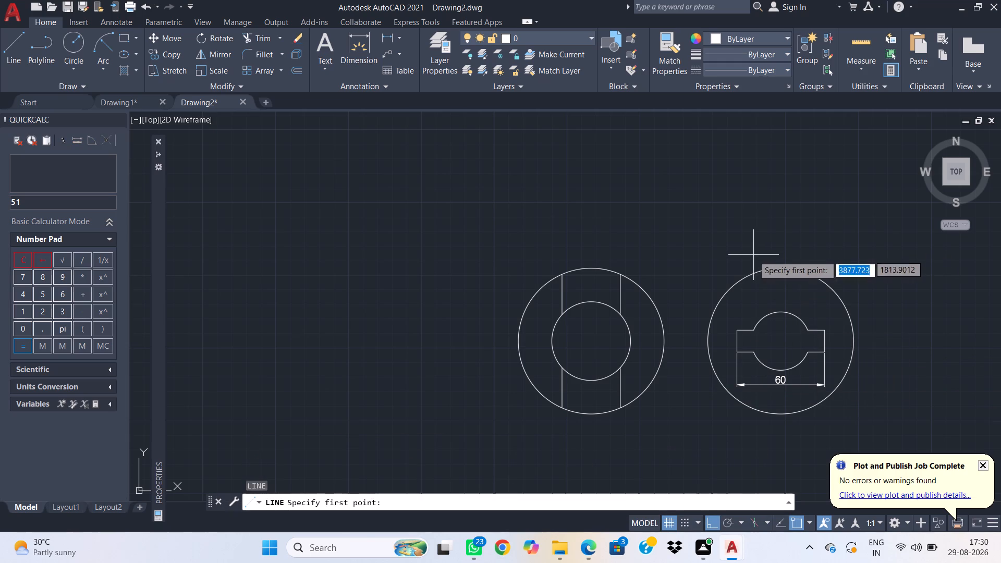
left_click(779, 270)
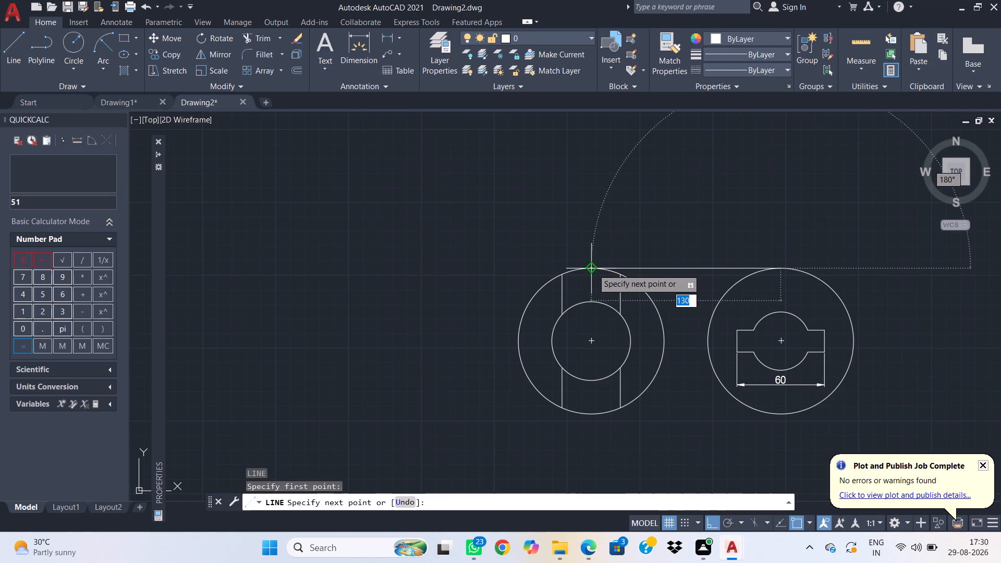
left_click(590, 270)
key("Escape")
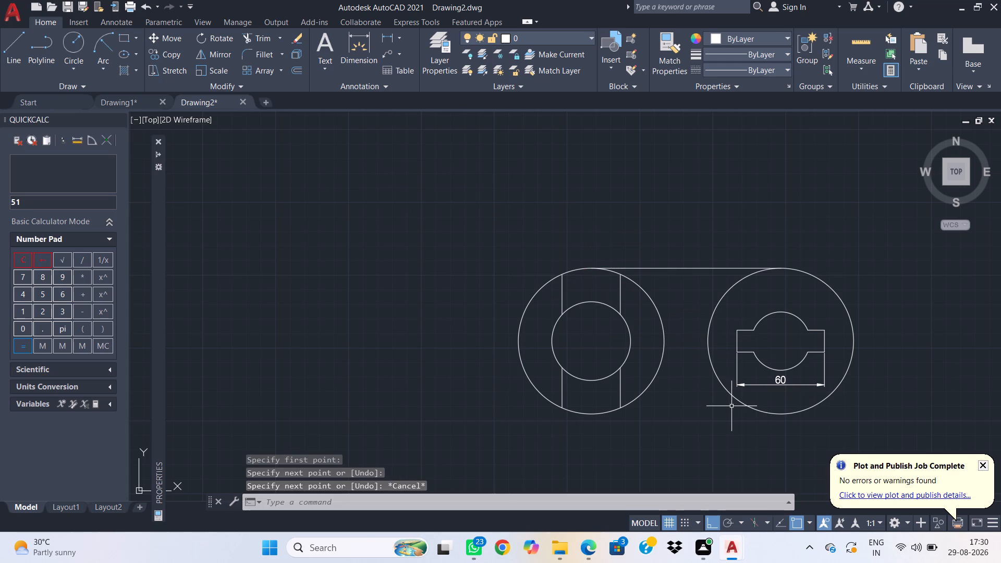
key("space")
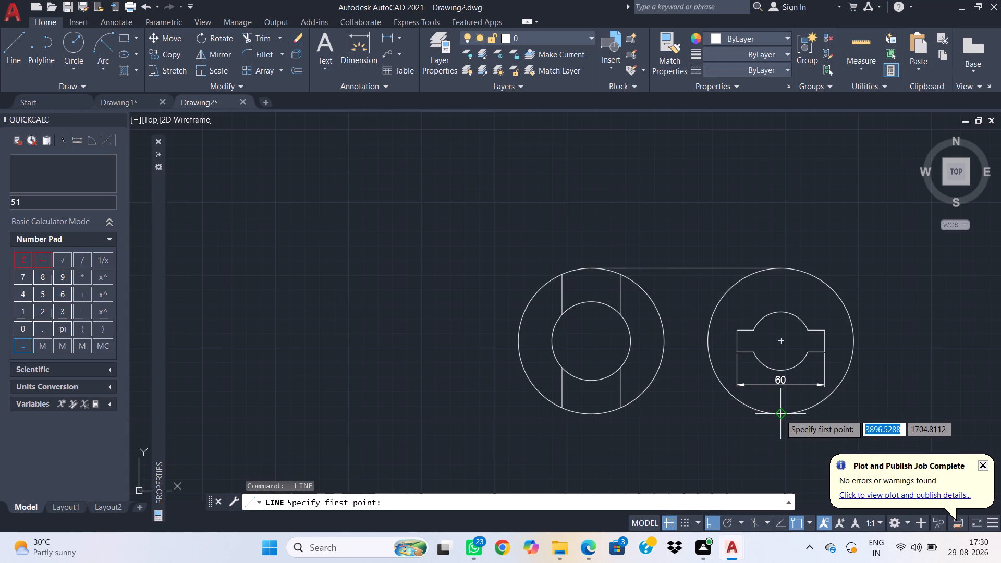
left_click(780, 414)
left_click(594, 415)
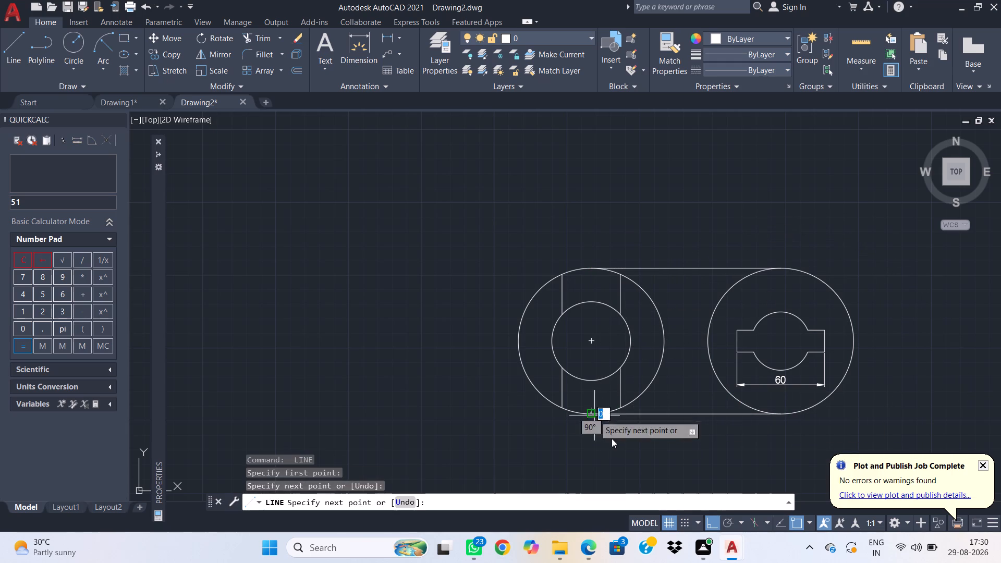
key("Escape")
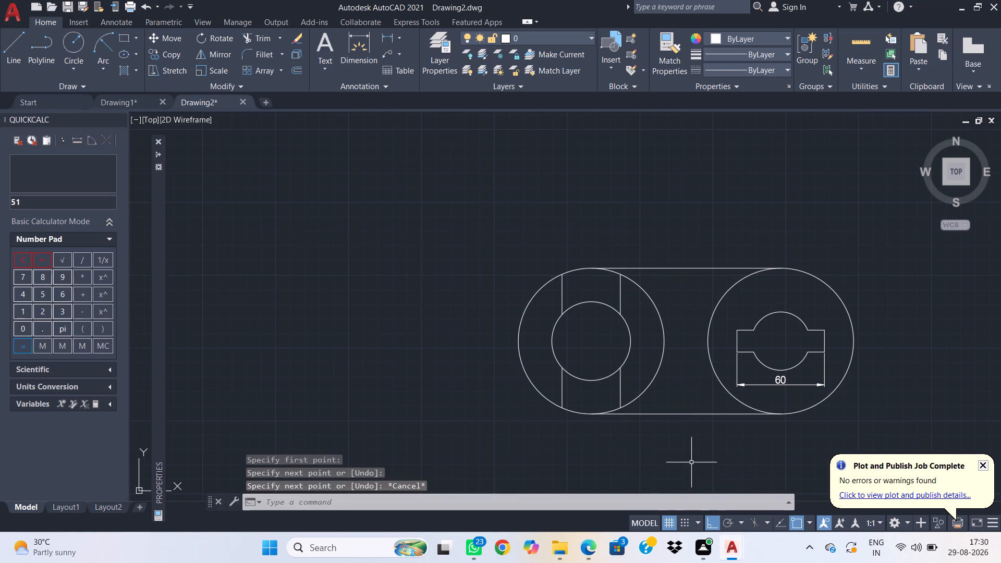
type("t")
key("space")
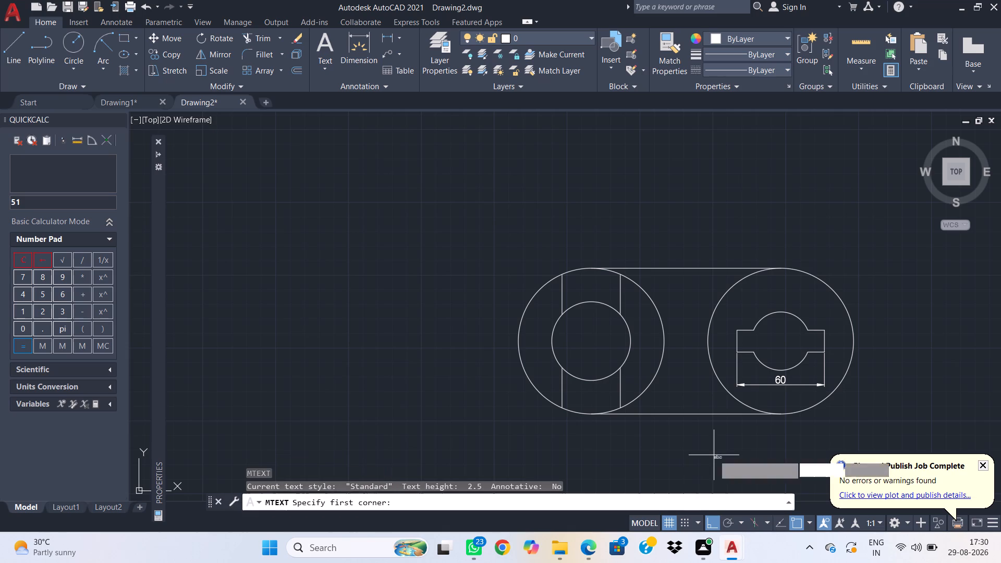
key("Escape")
Trim the inner half of the keyway-side 100 diameter circle between the two horizontal connecting lines.
type("tr")
key("space")
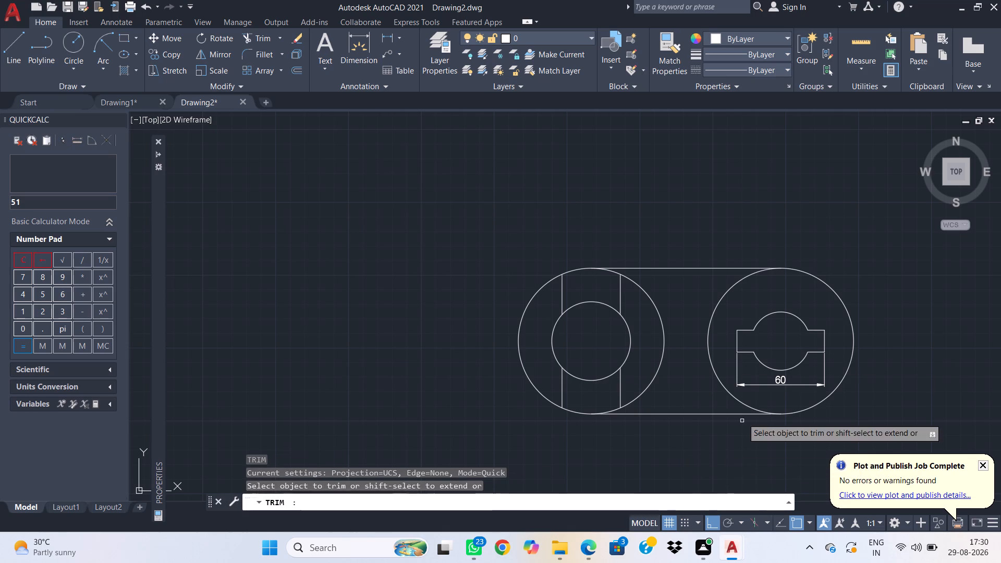
left_click(709, 333)
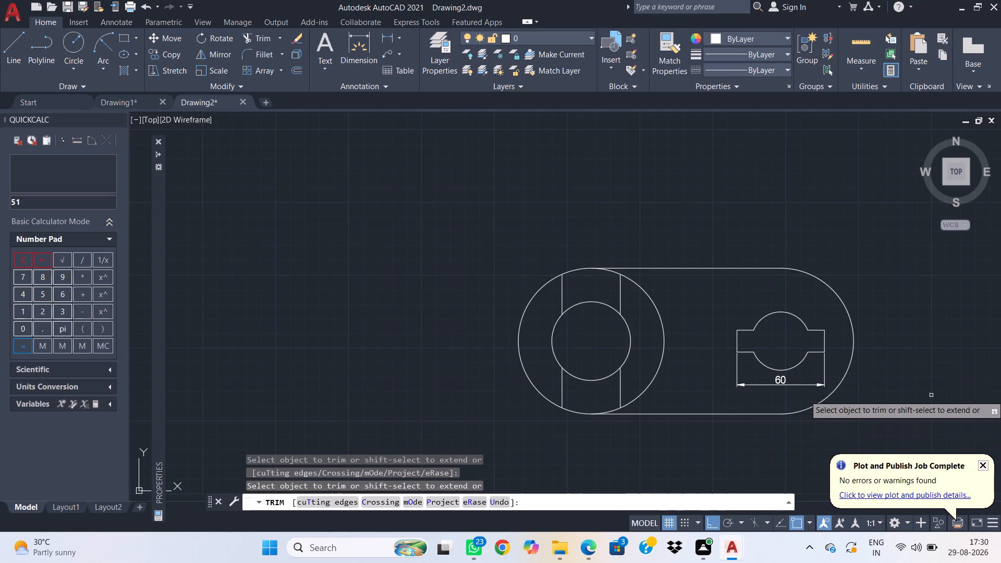
key("Escape")
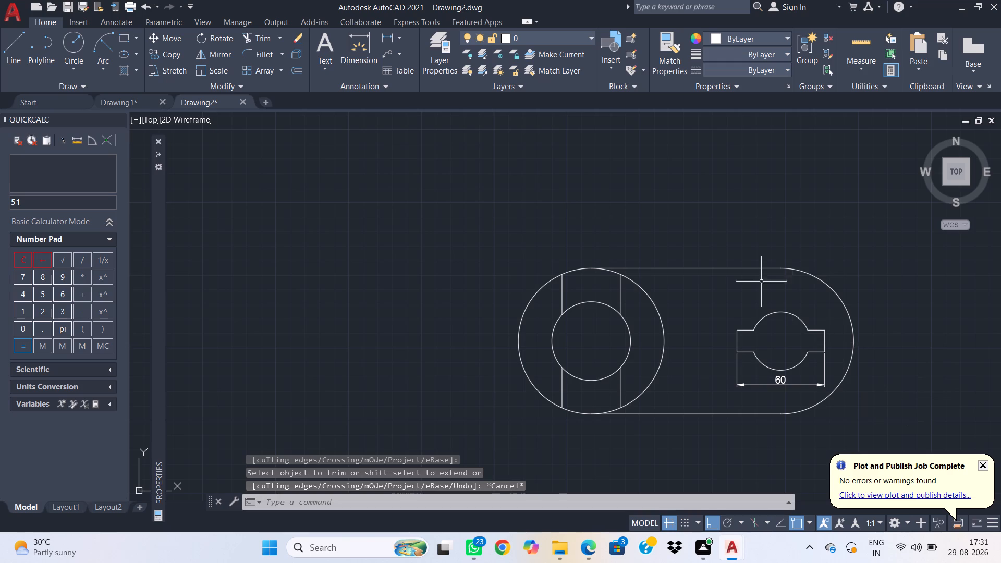
Add center marks to the slotted view's 100 diameter circle and to the keyway bore's upper arc.
left_click(118, 20)
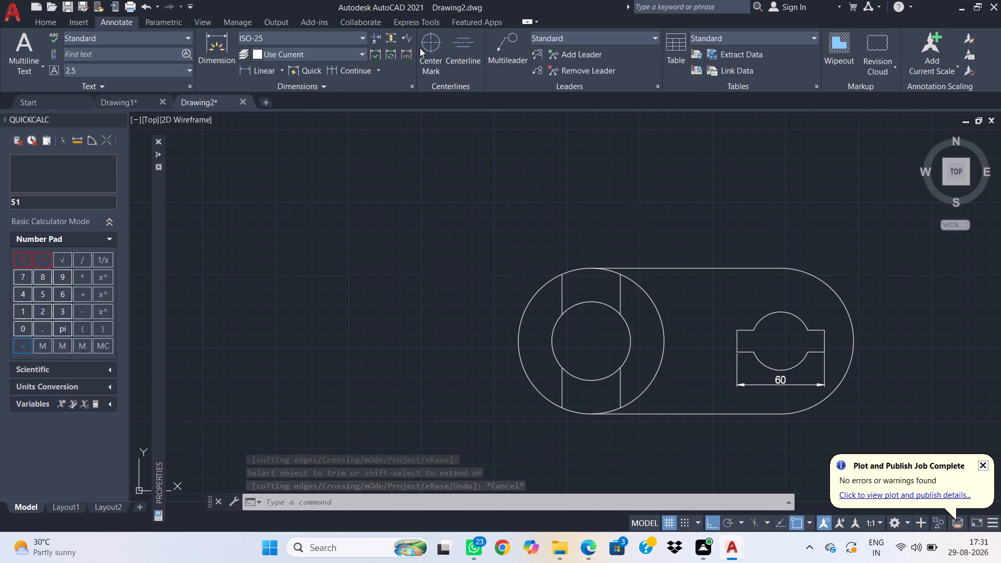
key("c")
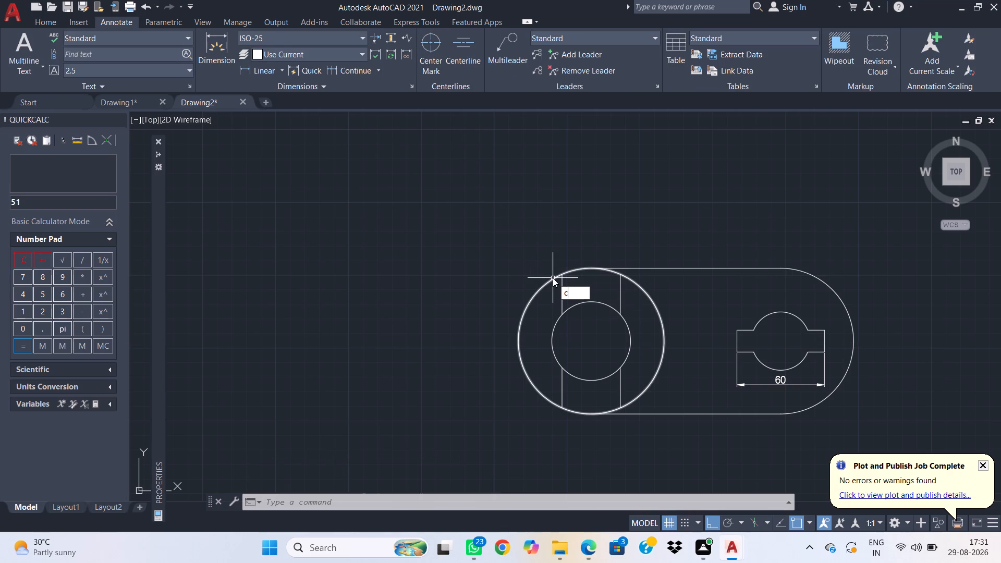
type("en")
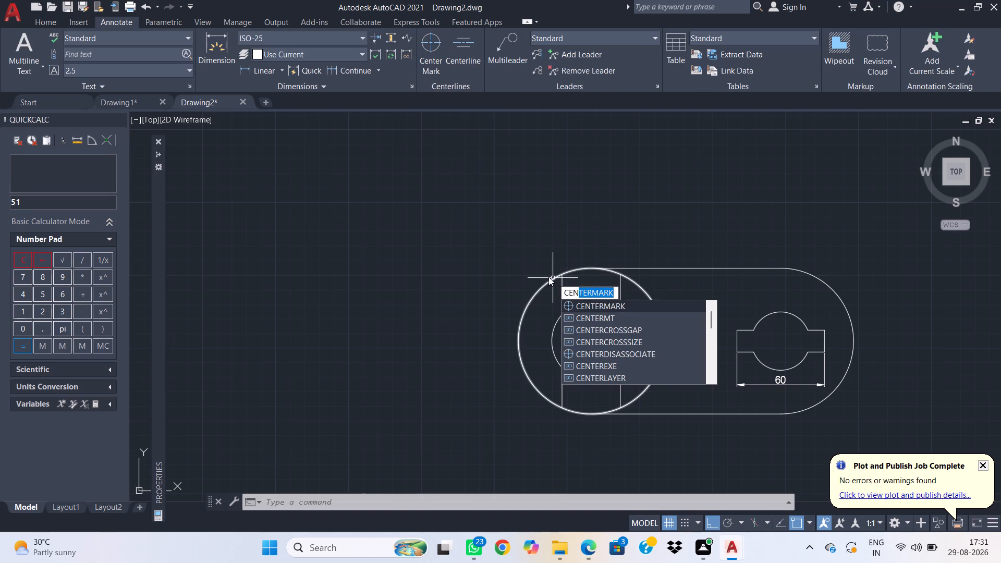
left_click(587, 305)
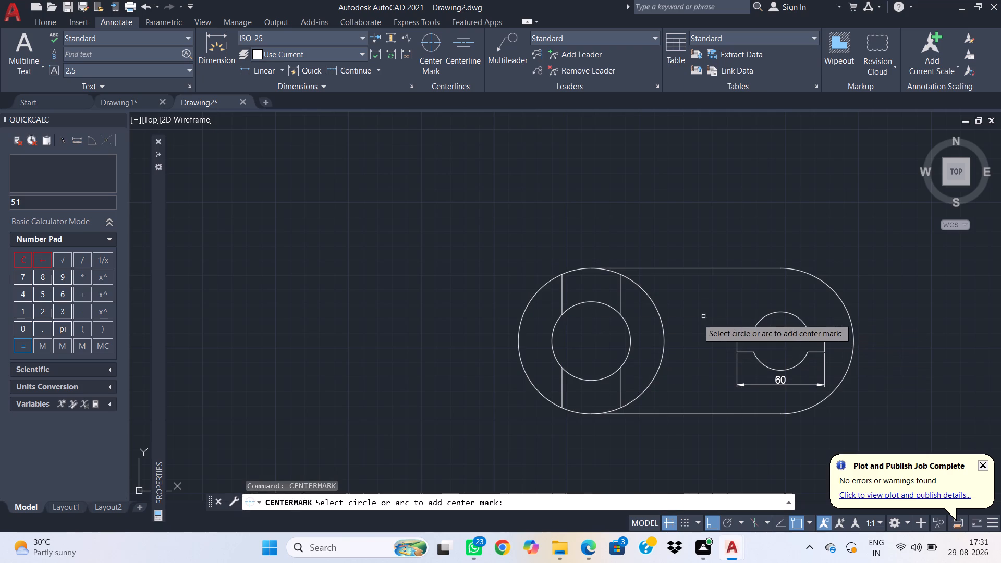
left_click(660, 317)
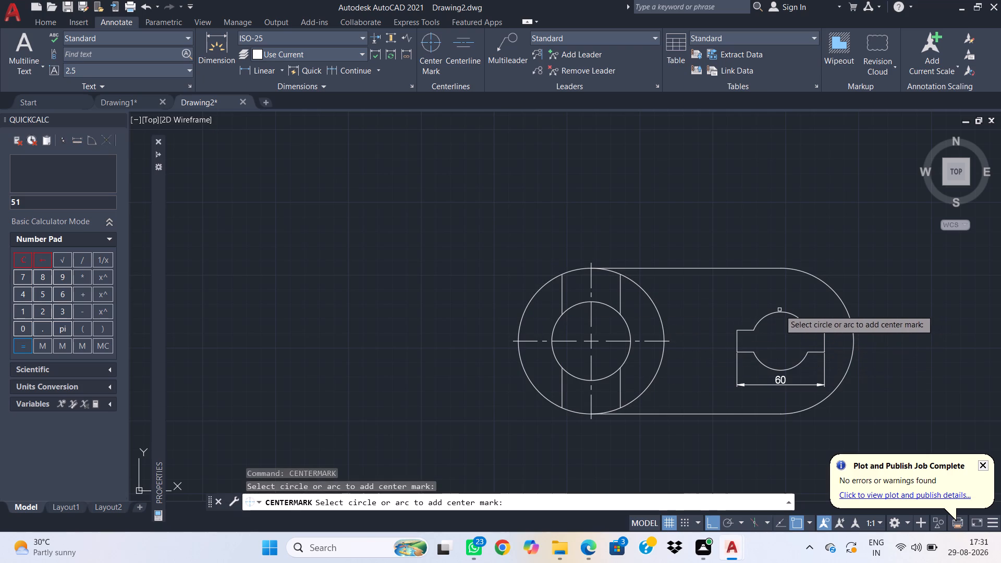
left_click(779, 313)
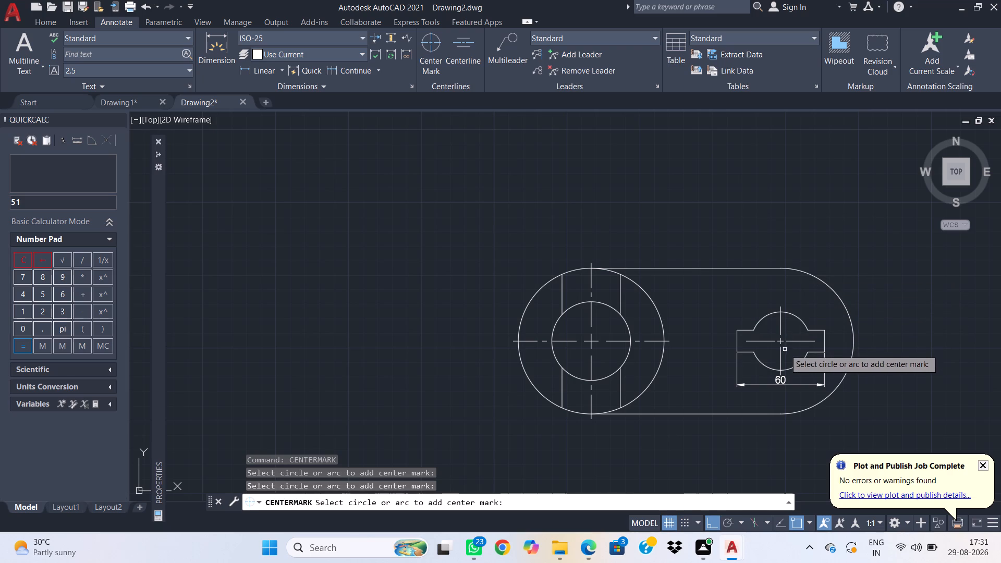
key("Escape")
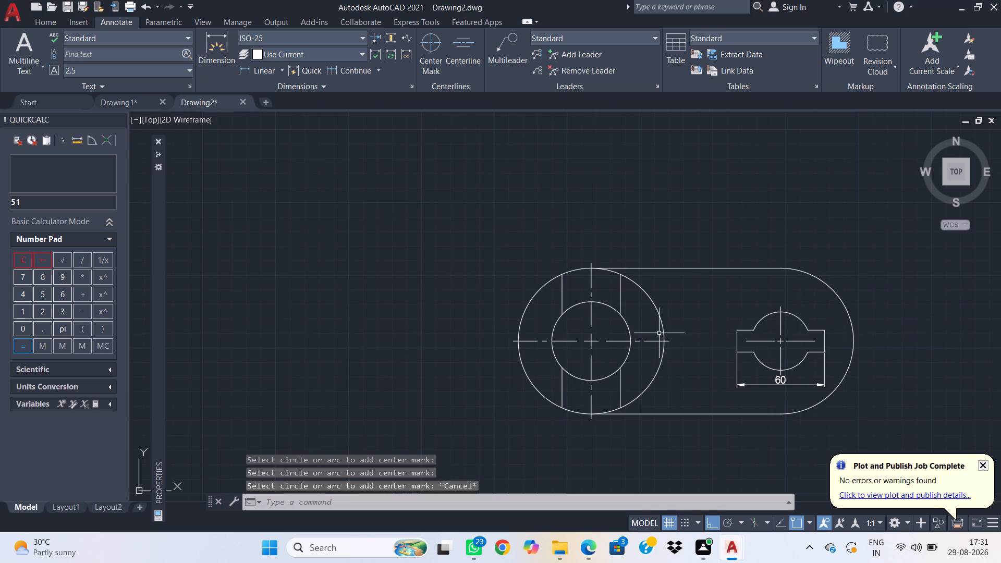
Stretch the horizontal centerline of the 100 diameter circle's center mark through the keyway bore to just past the far rounded end.
left_click(656, 351)
left_click(648, 330)
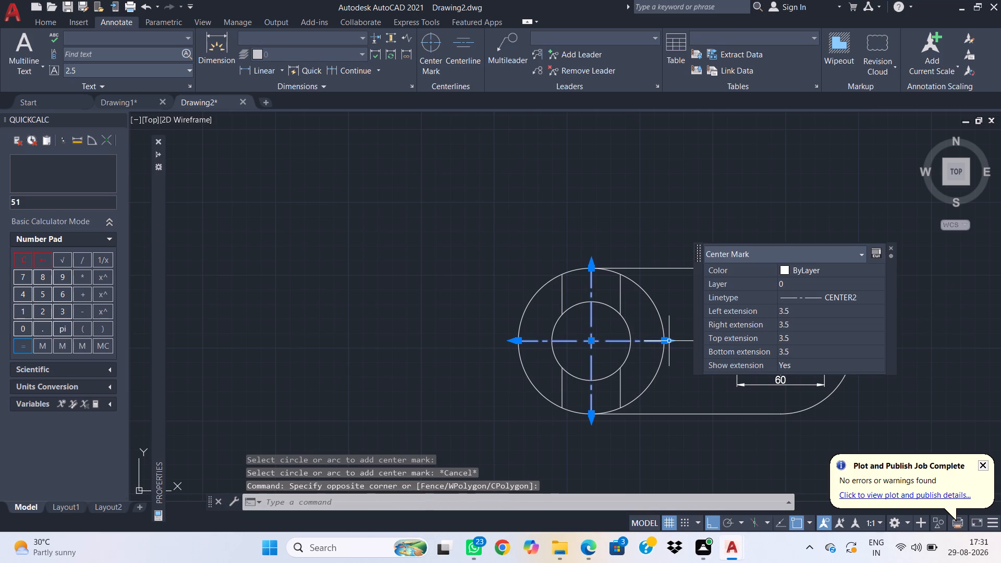
left_click(664, 340)
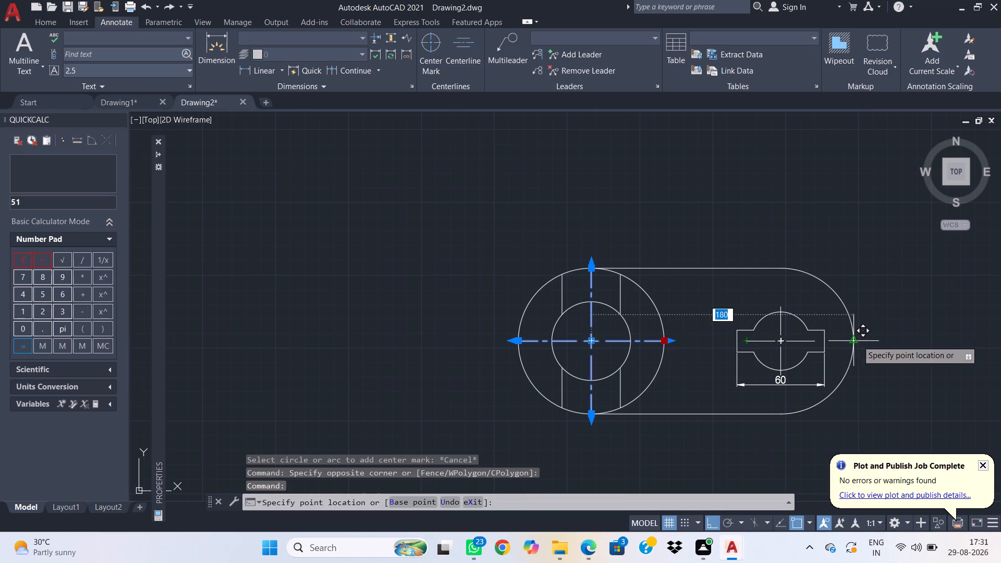
left_click(866, 339)
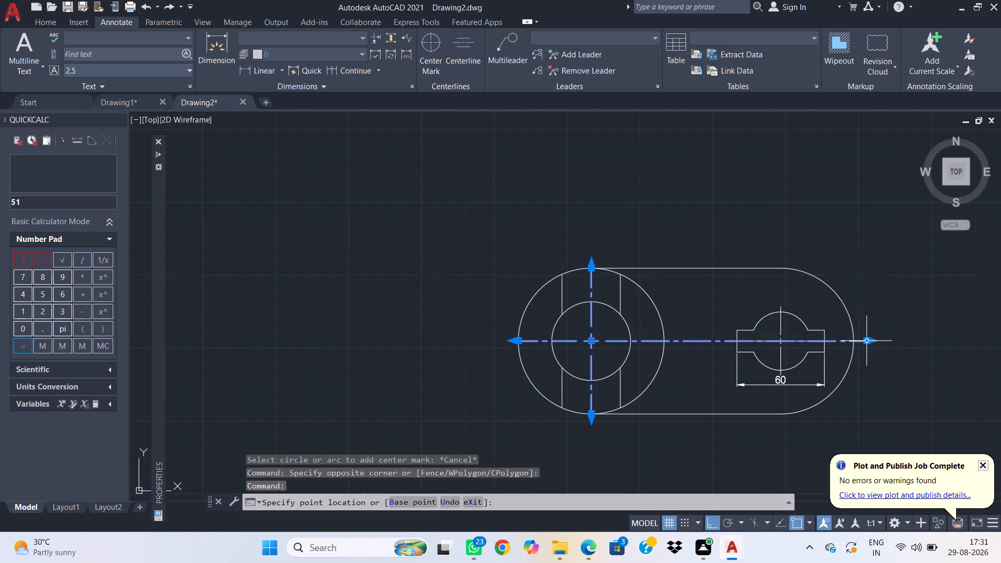
key("Escape")
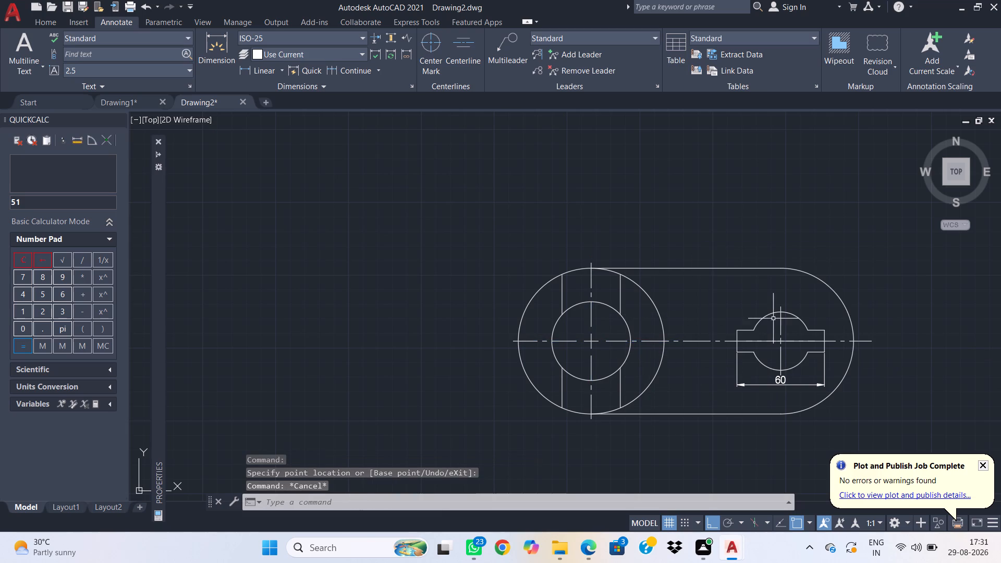
Stretch the vertical centerline of the keyway bore's center mark to just past the link's upper and lower horizontal edges.
left_click_drag(796, 331, 786, 333)
left_click(774, 332)
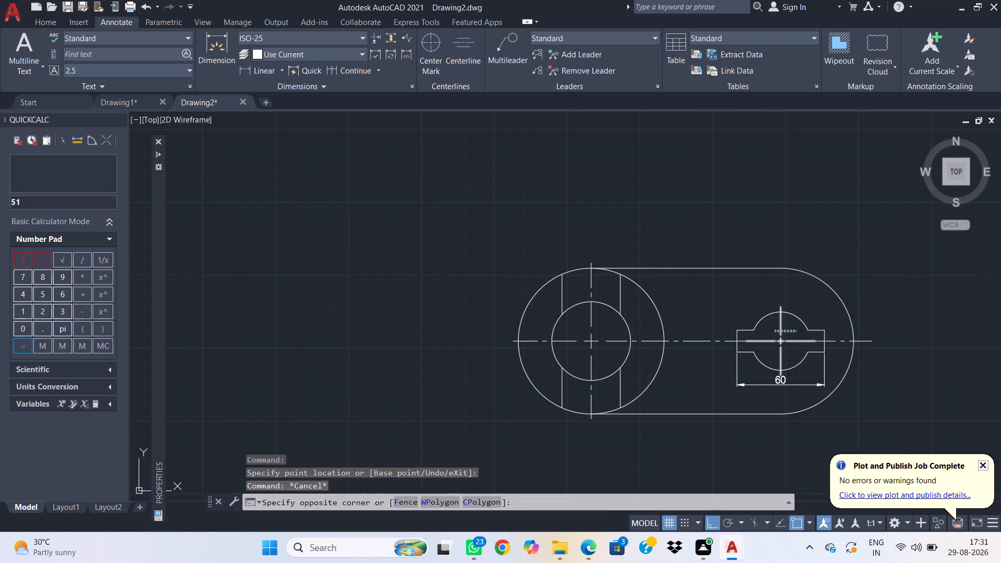
left_click(781, 313)
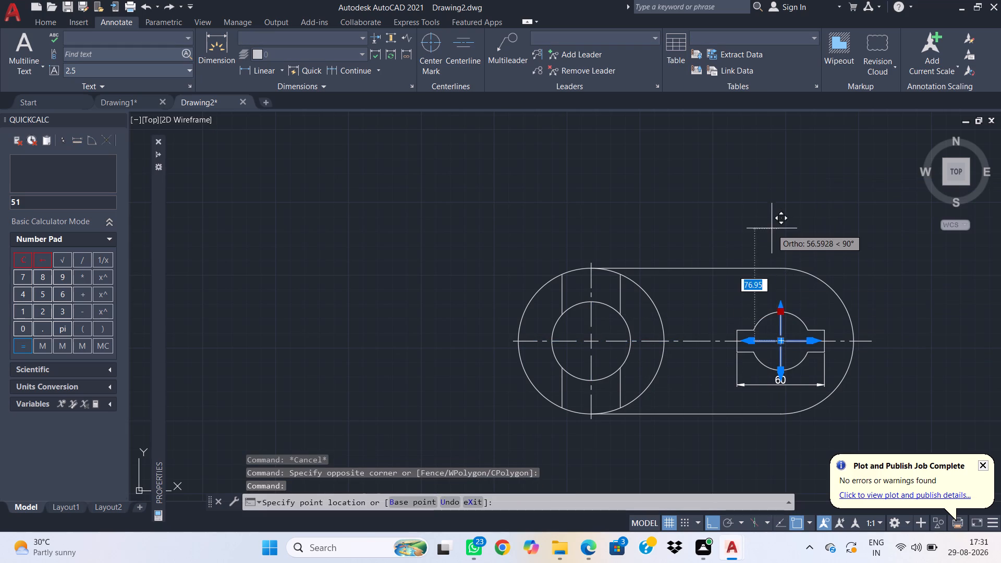
left_click(780, 253)
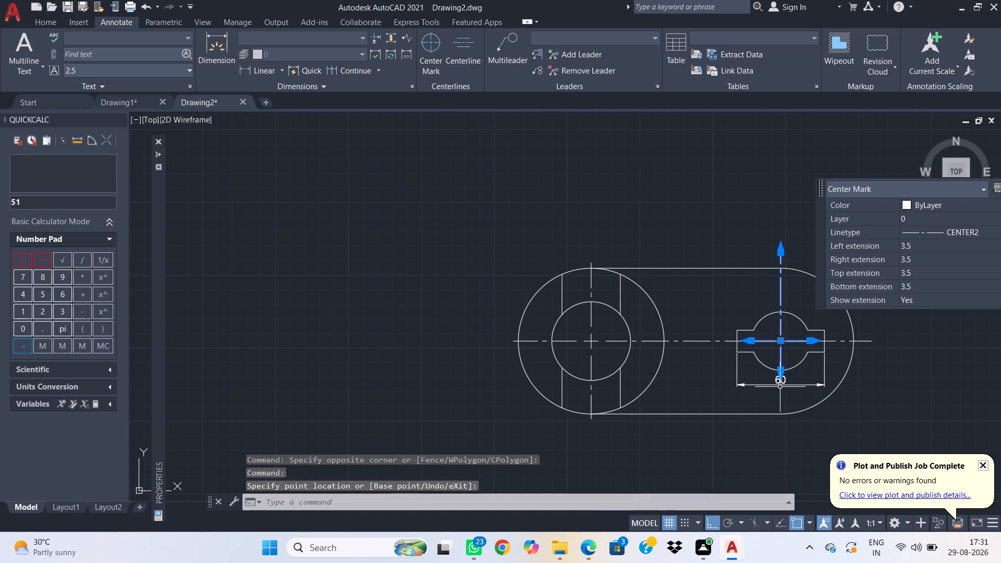
left_click(780, 369)
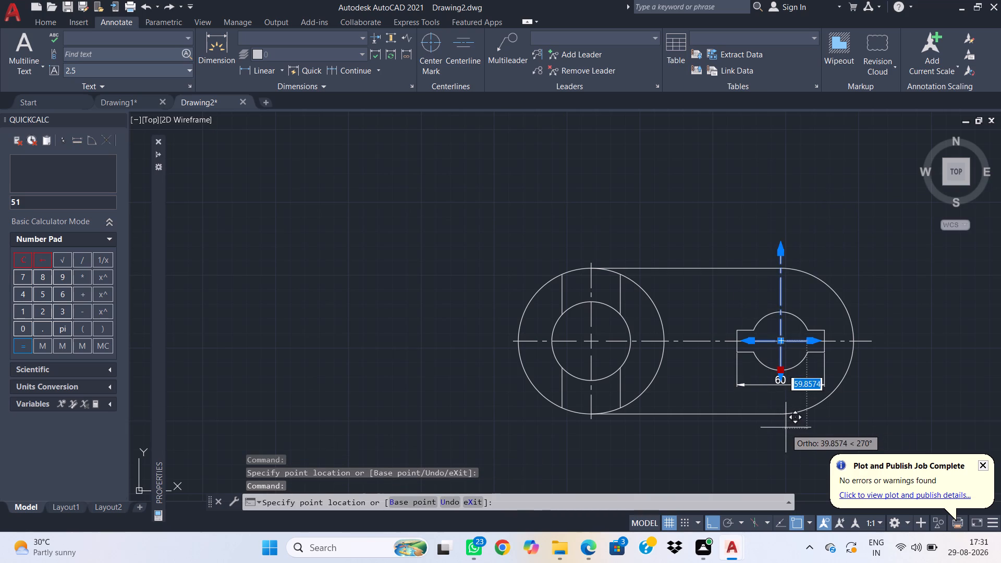
left_click(785, 426)
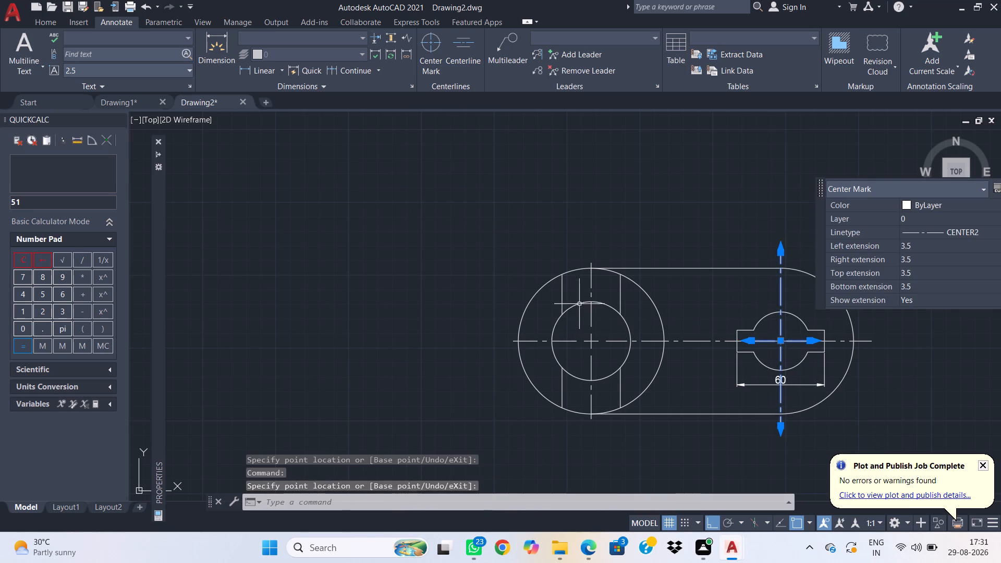
key("Escape")
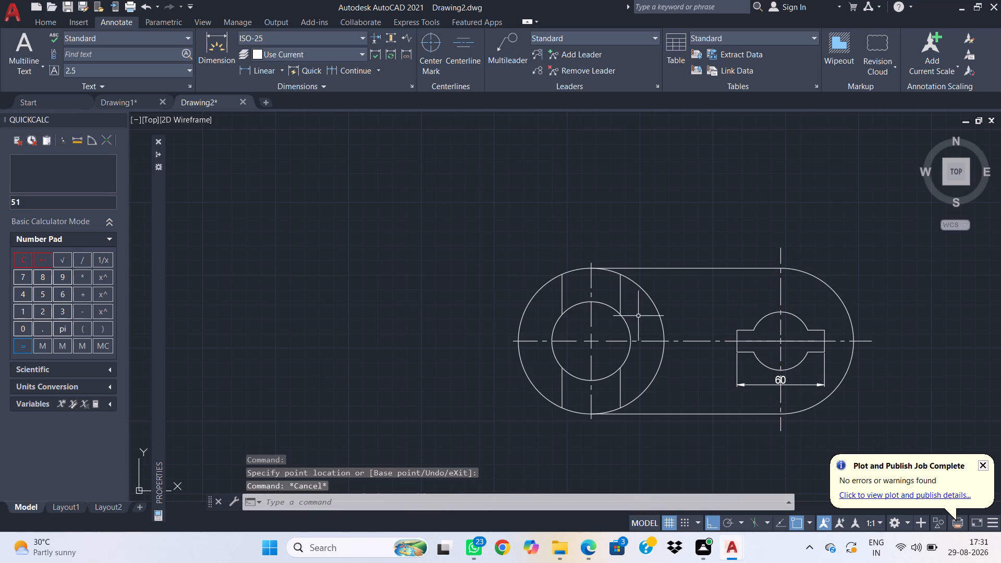
Stretch the vertical centerline of the slotted circle's center mark to about 9 above and 10 below the 100 diameter circle.
left_click(598, 283)
left_click(582, 281)
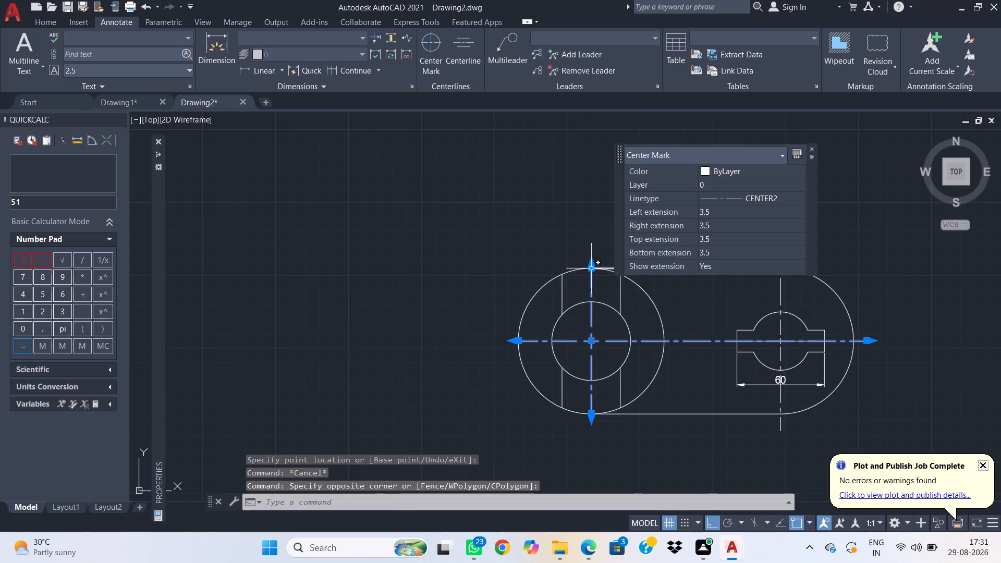
left_click(593, 267)
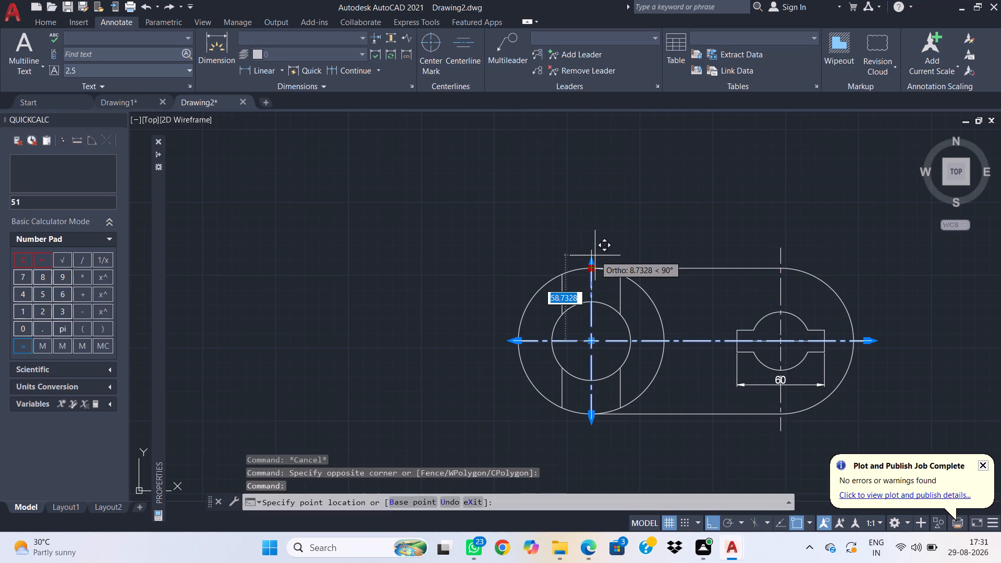
left_click(595, 254)
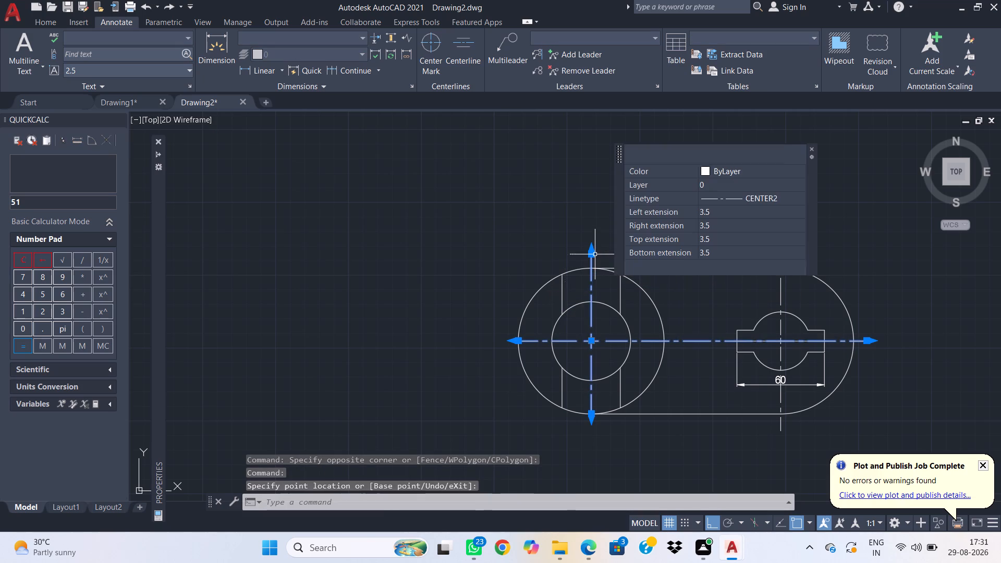
left_click(591, 414)
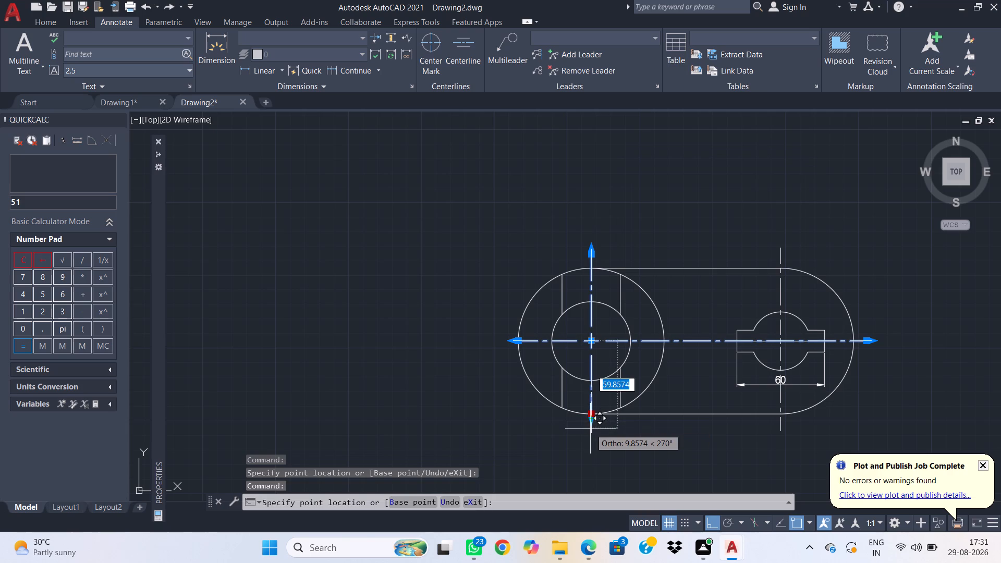
left_click(590, 429)
key("Escape")
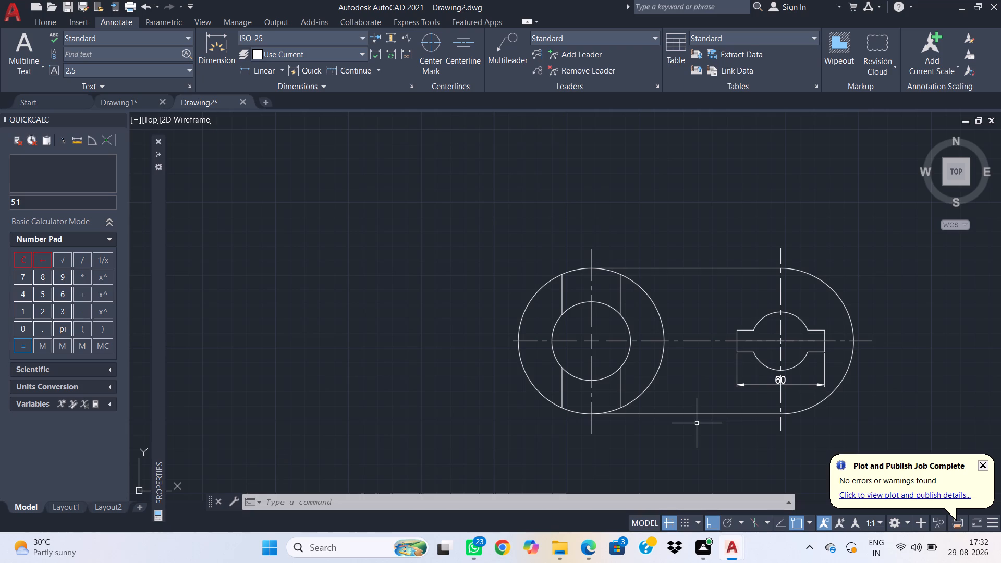
Dimension the horizontal distance between the centerlines of the slotted circle and the keyway bore, placed below the link.
key("d")
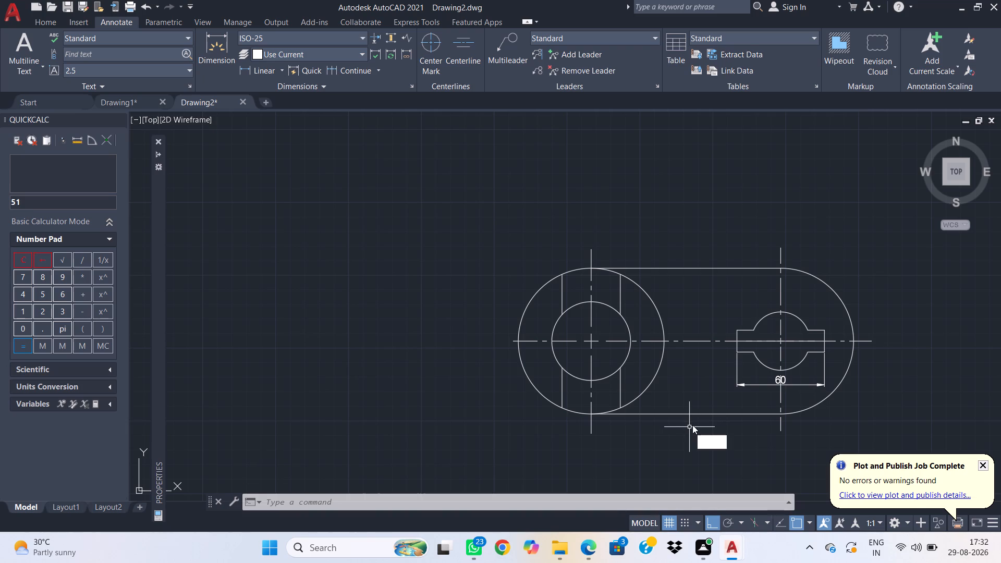
type("im")
key("space")
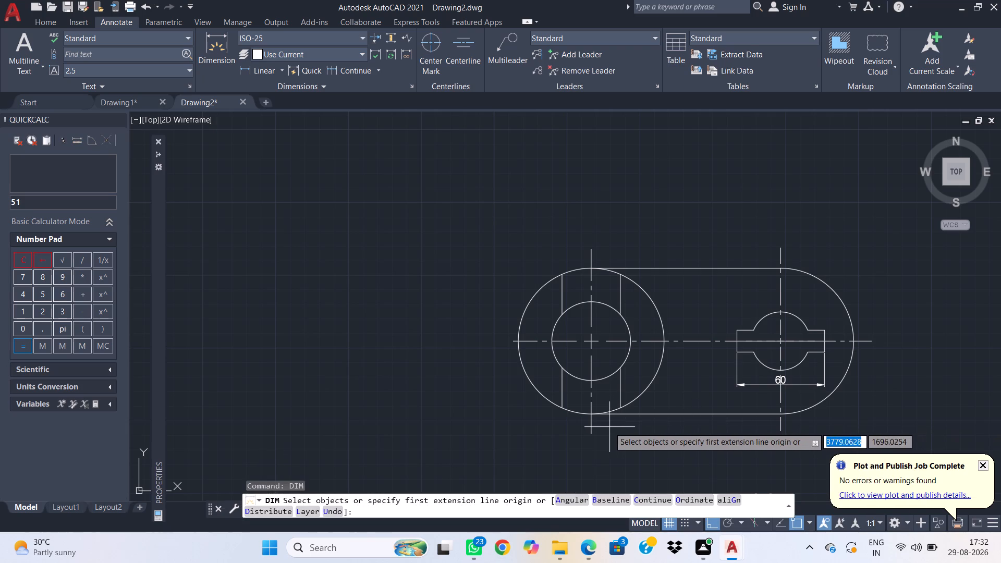
left_click(595, 414)
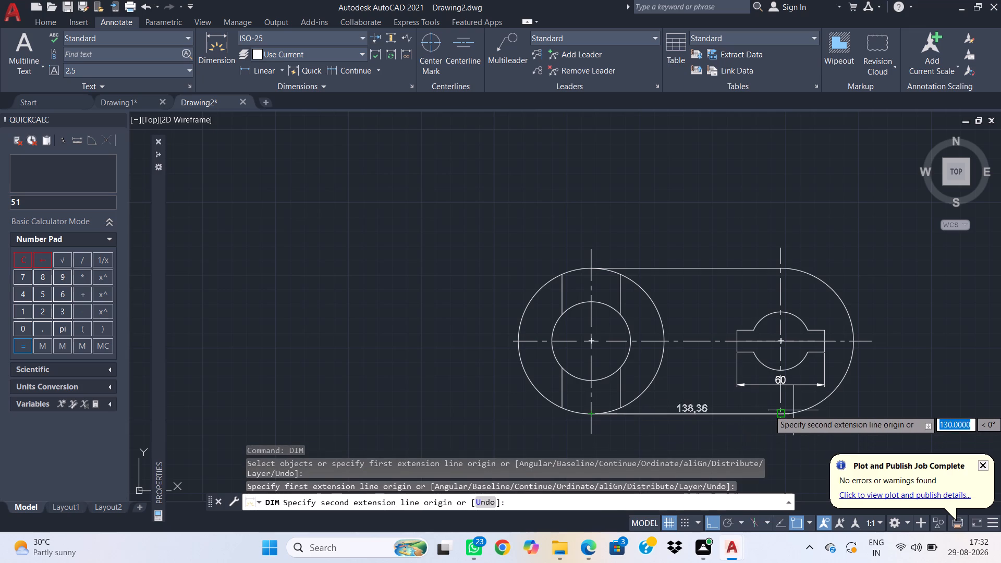
left_click(779, 415)
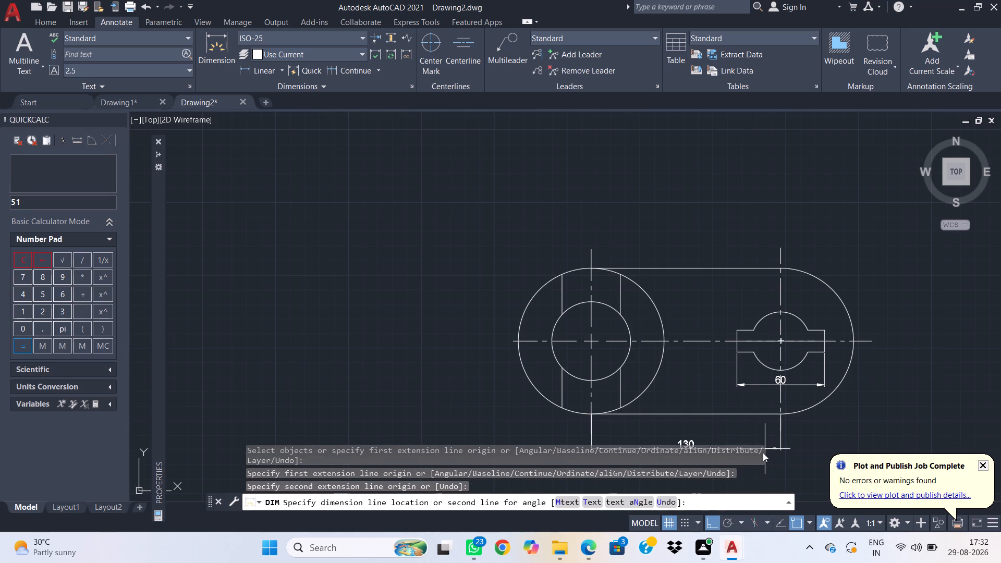
left_click(759, 436)
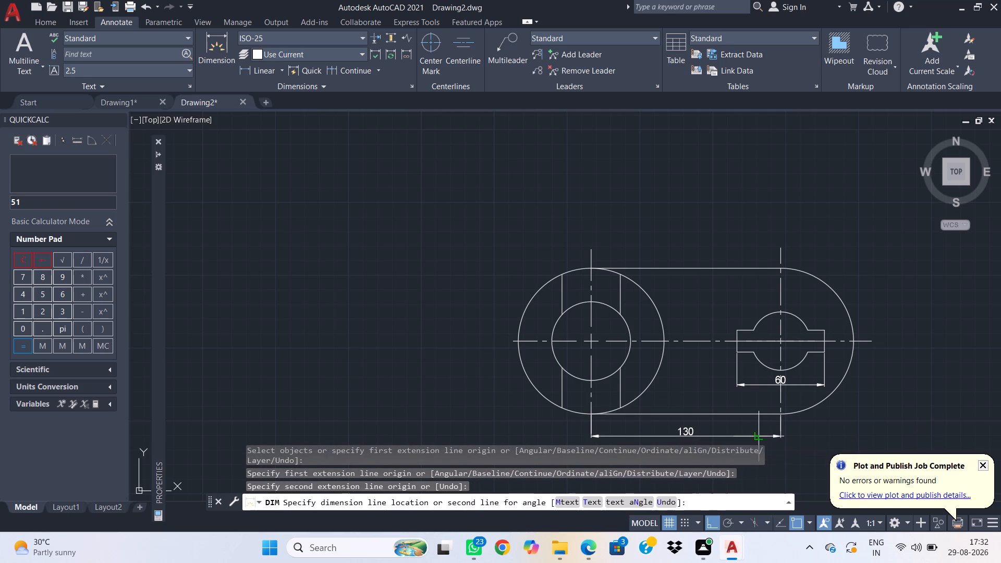
Dimension the vertical width of the keyway at its end nearest the slotted circle.
left_click(736, 353)
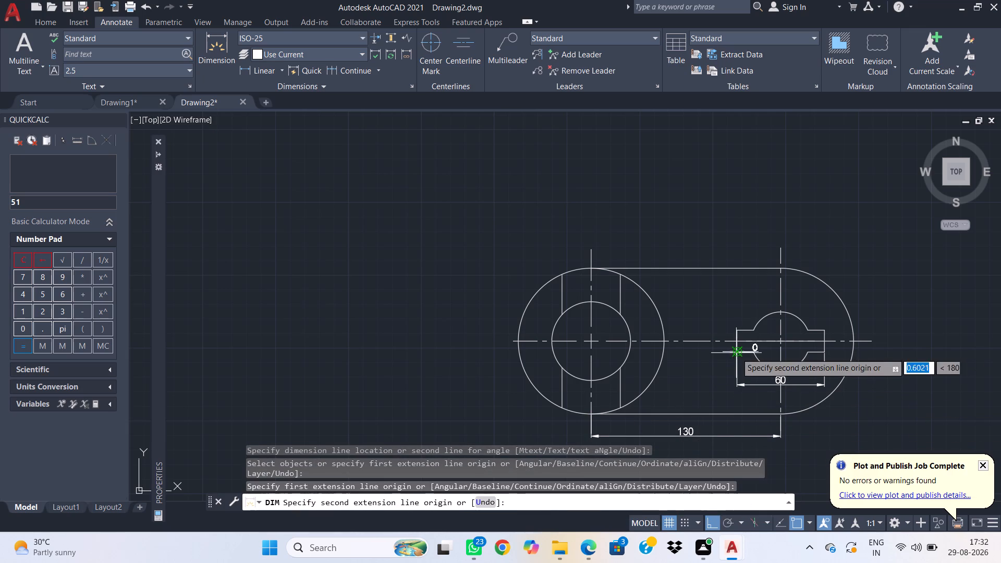
left_click(736, 333)
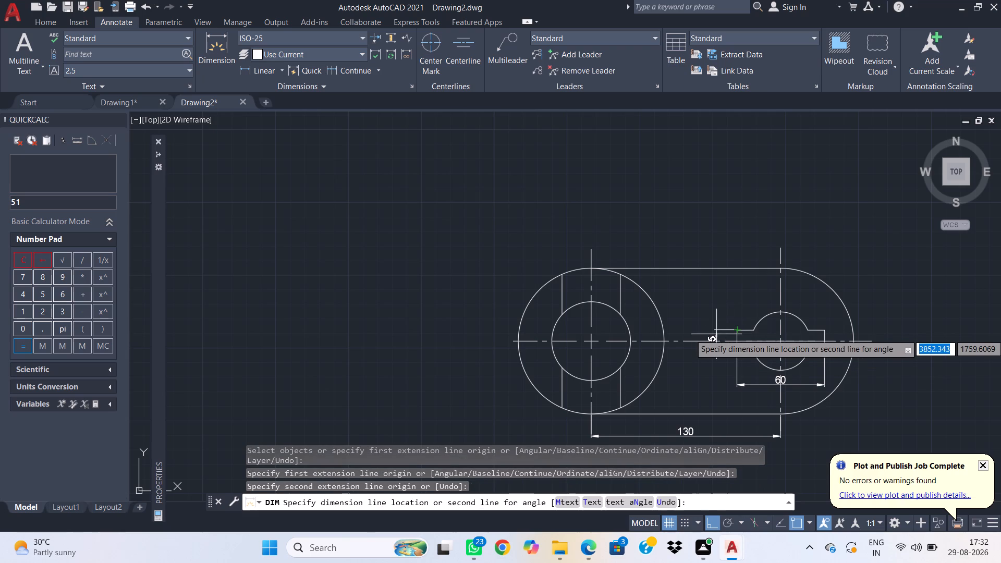
left_click(725, 335)
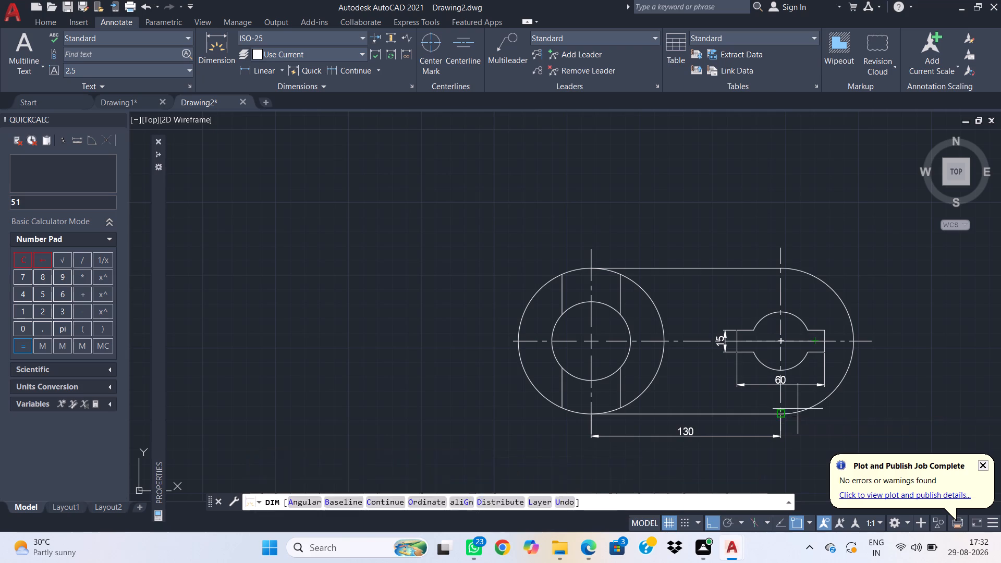
Dimension the radius of the keyway-side rounded end and the link's overall height beyond that end.
left_click(799, 410)
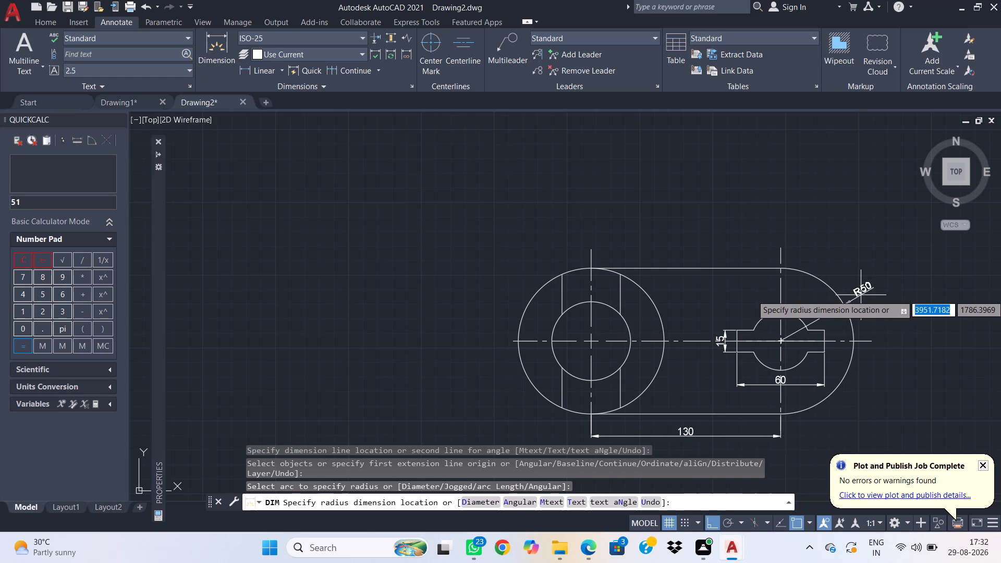
left_click(861, 295)
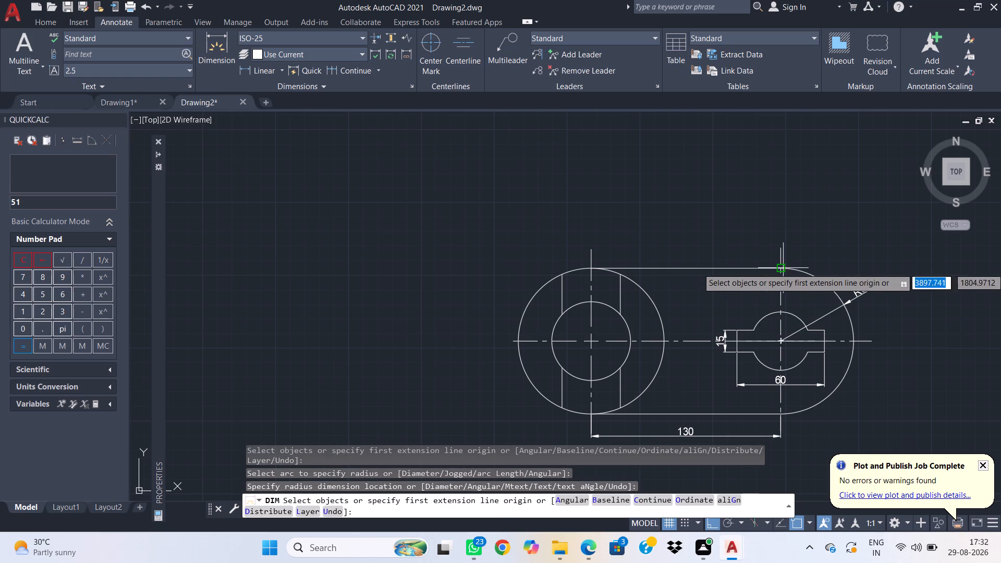
left_click(783, 268)
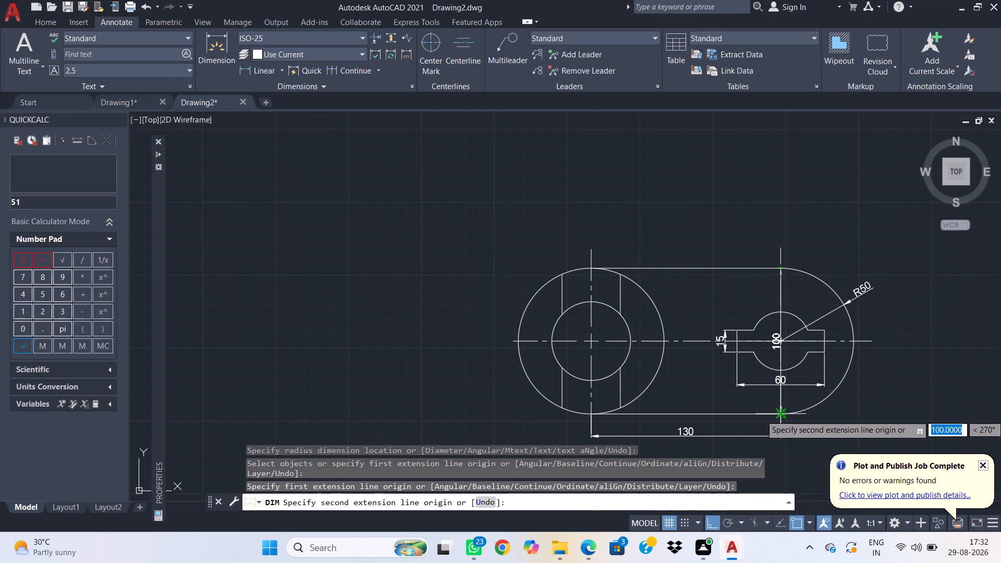
left_click(780, 415)
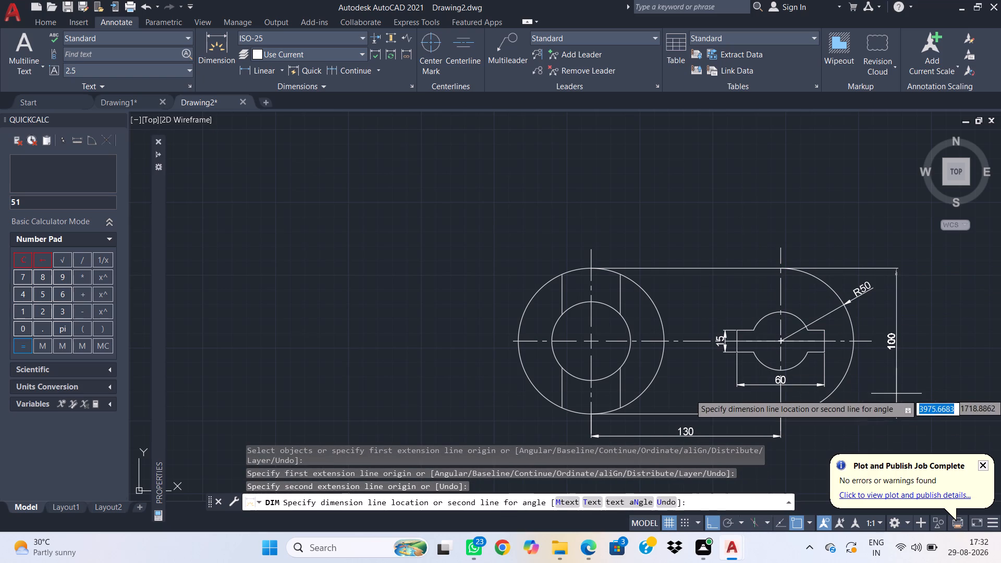
left_click(887, 396)
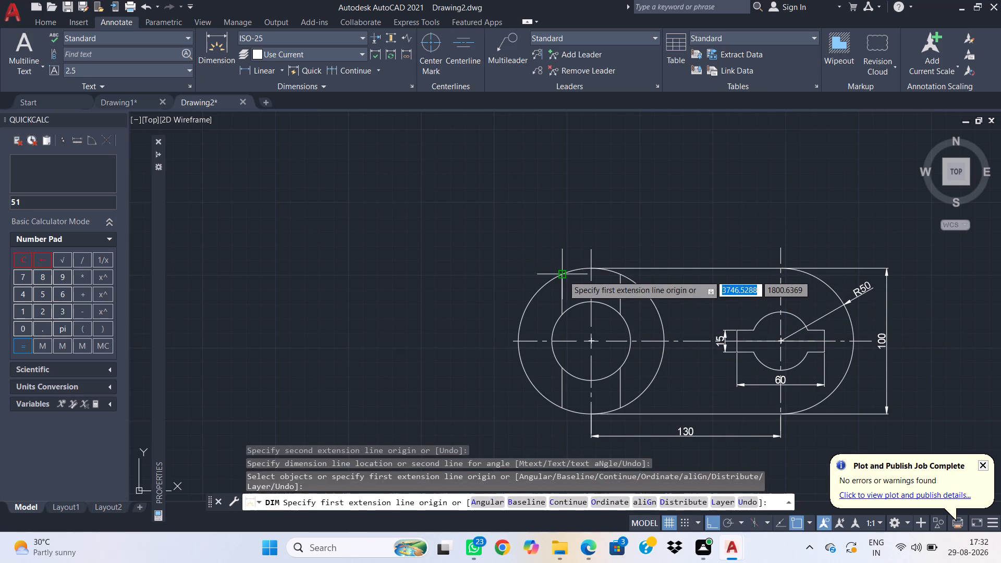
Dimension the slot width between the two vertical lines of the slotted circle, placed above the link.
left_click(563, 275)
left_click(622, 275)
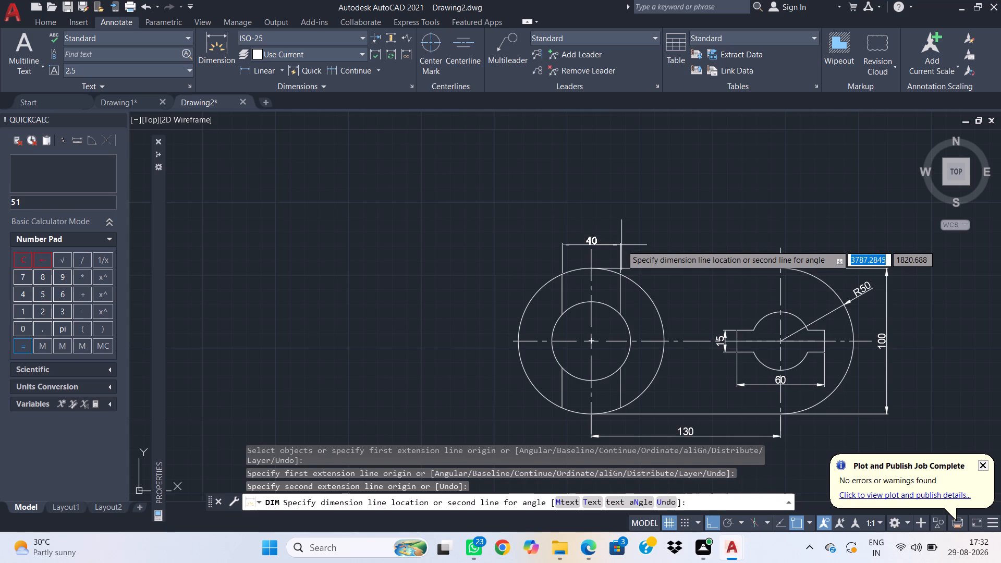
left_click(621, 245)
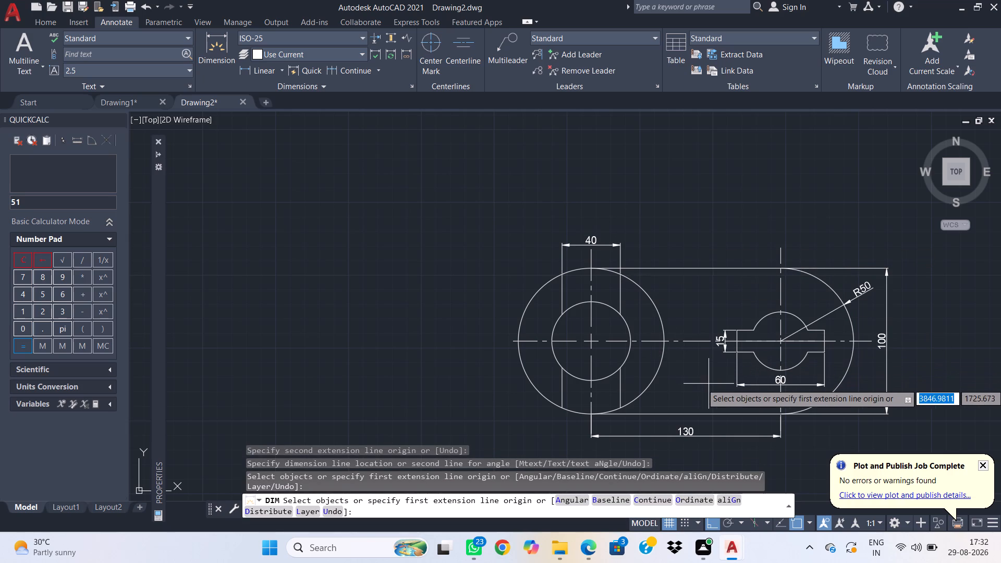
middle_click_drag(709, 384, 711, 341)
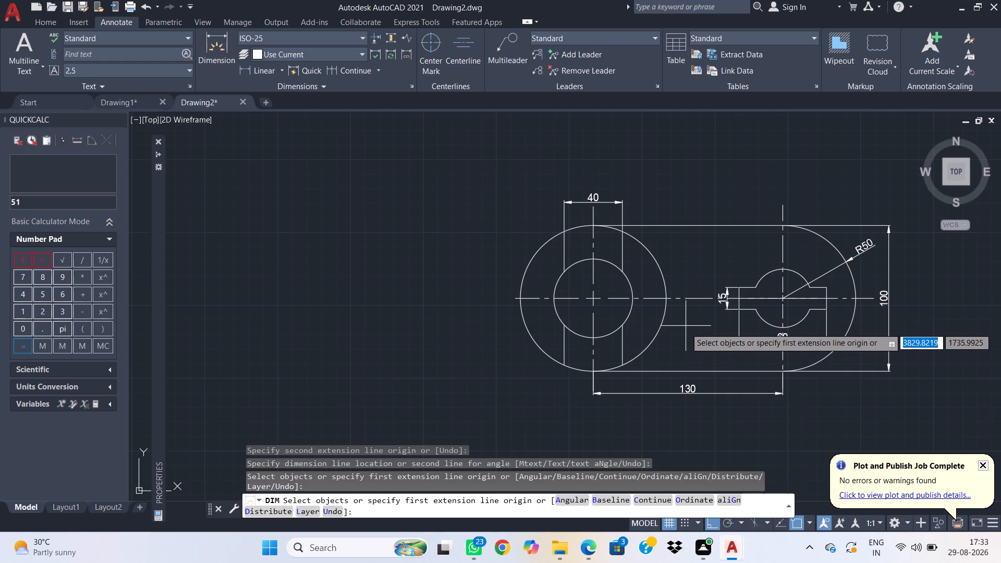
key("Escape")
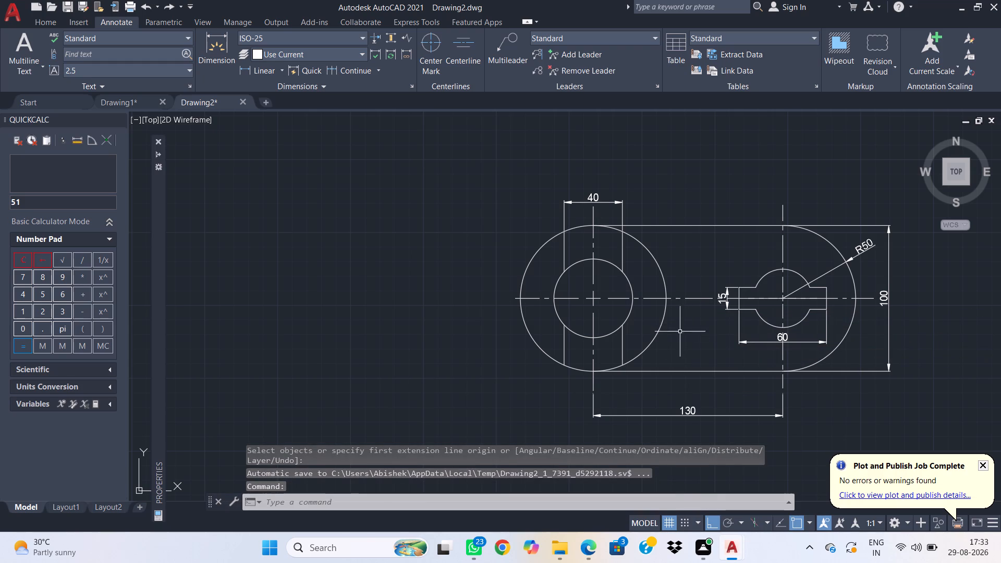
Copy the slotted view's 100 diameter circle from its center a short distance along the horizontal centerline toward the keyway bore.
left_click(681, 335)
left_click(658, 321)
key("c")
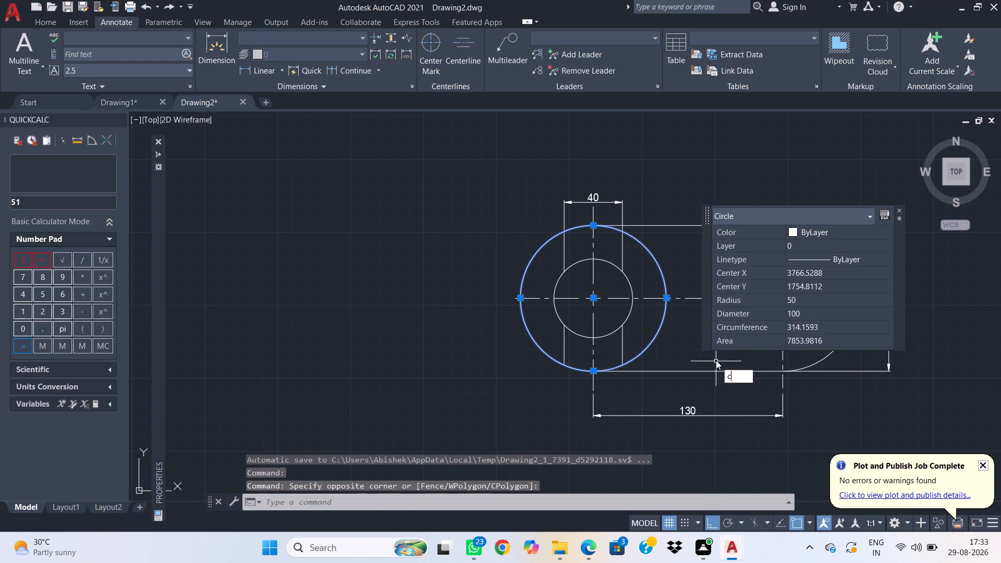
key("o")
key("space")
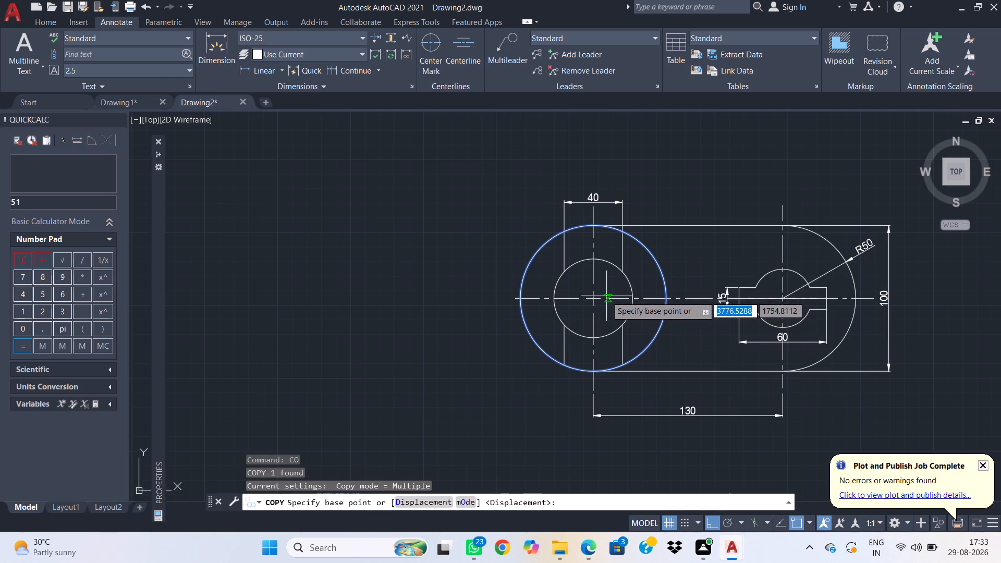
left_click(593, 300)
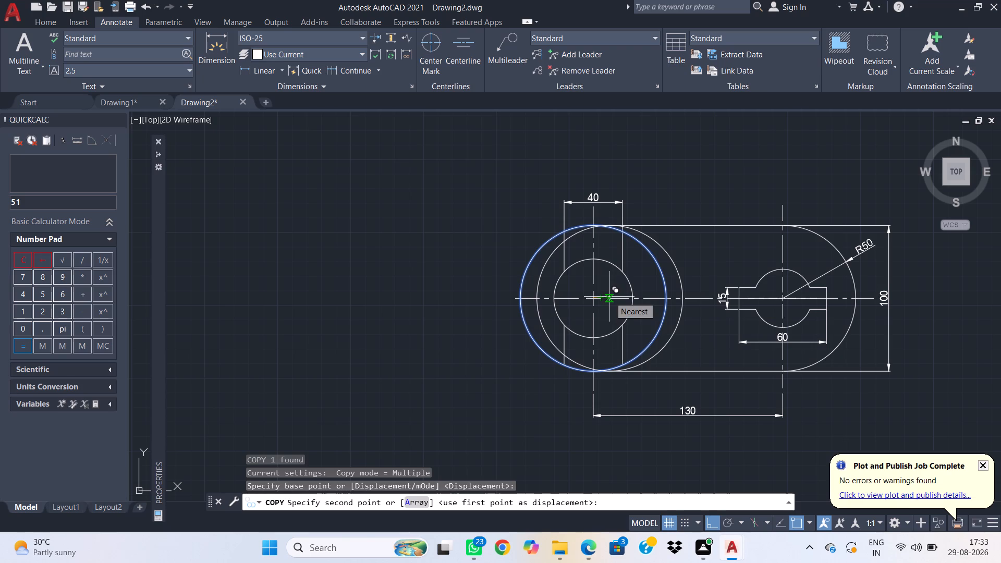
left_click(603, 296)
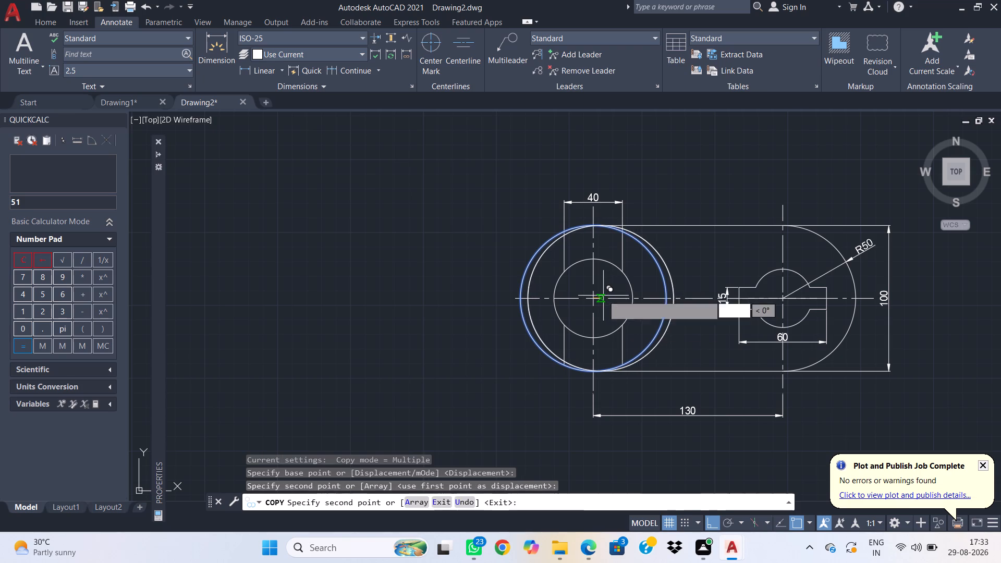
key("Escape")
Trim away the copied circle's arcs lying inside the original 100 diameter circle, on the side away from the keyway bore.
type("tr")
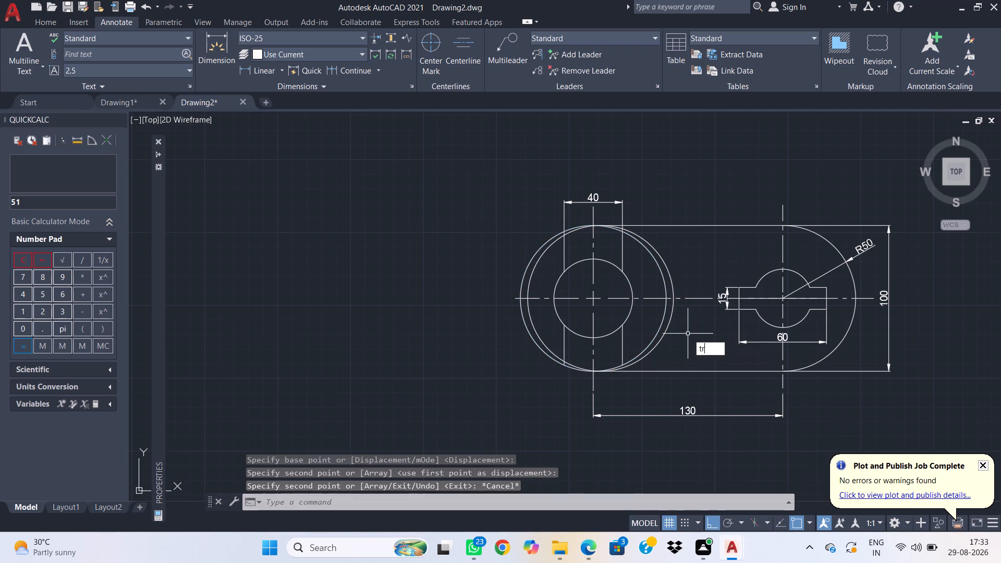
key("space")
left_click(536, 270)
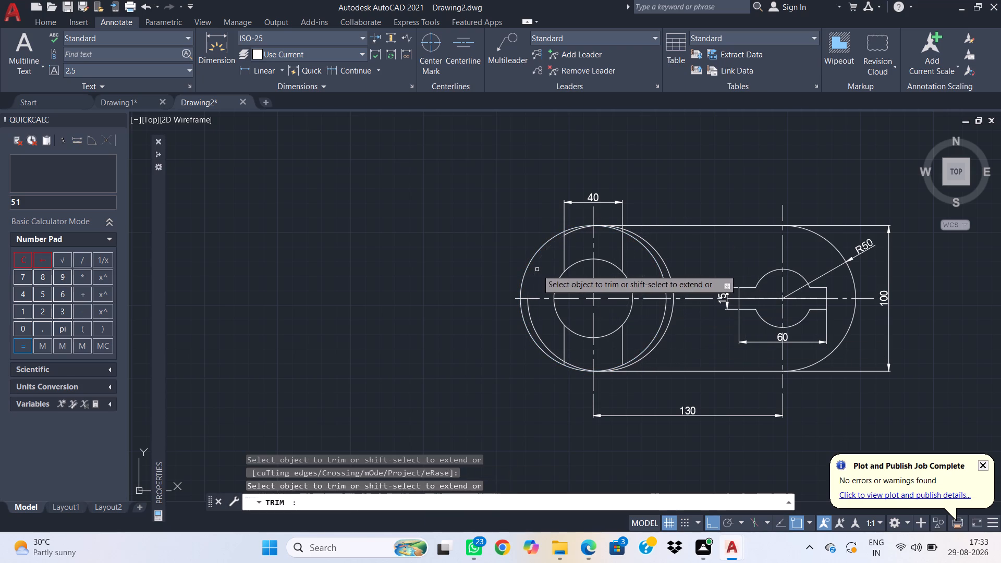
left_click(532, 316)
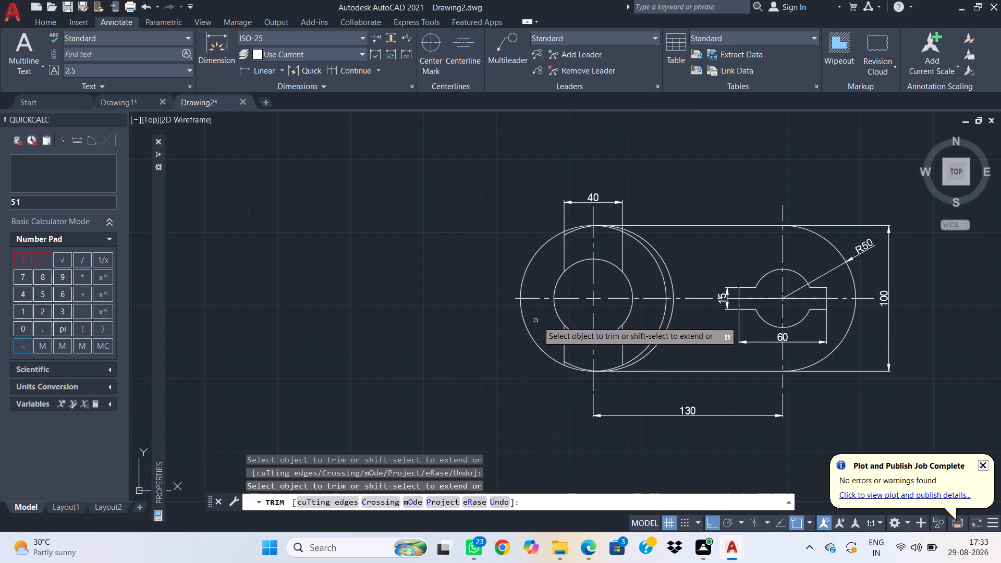
left_click(579, 365)
scroll(621, 380, "up", 2)
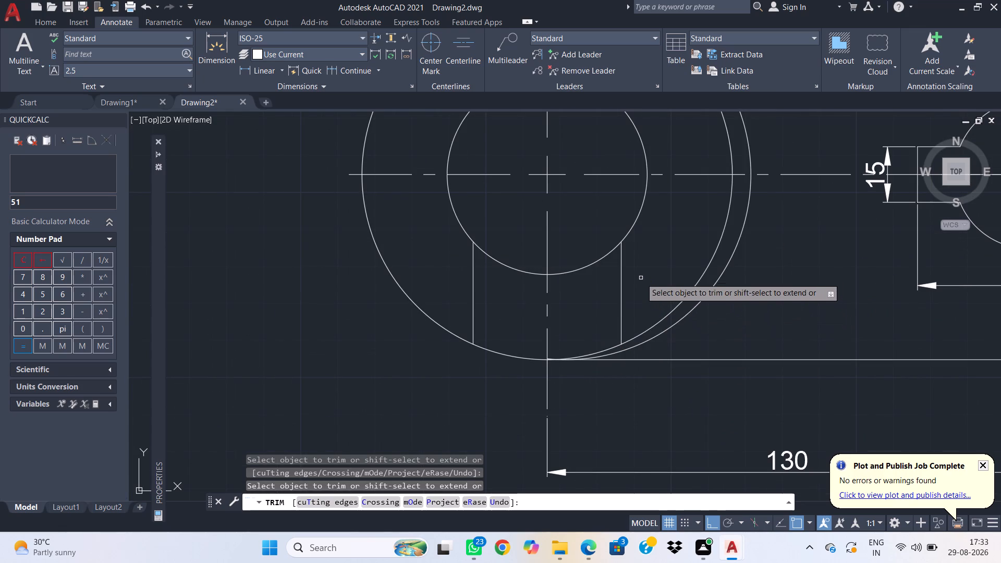
scroll(650, 273, "down", 2)
middle_click_drag(657, 270, 658, 434)
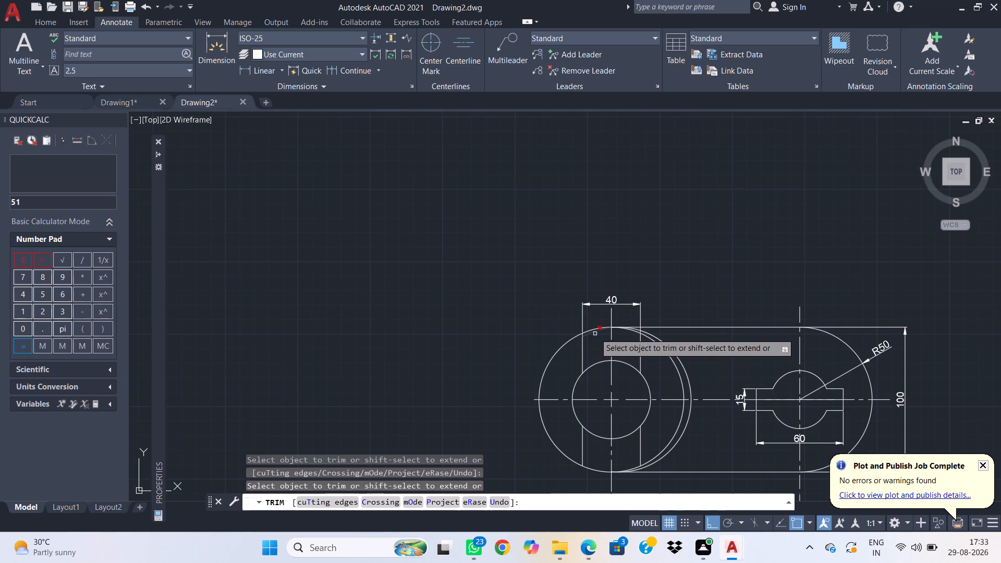
left_click(593, 331)
scroll(646, 356, "up", 2)
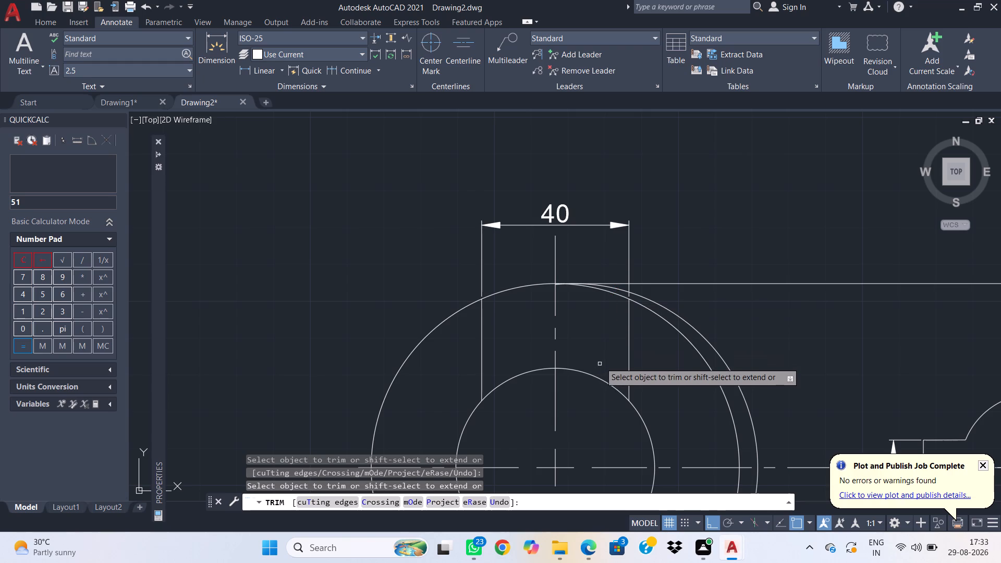
scroll(609, 338, "up", 1)
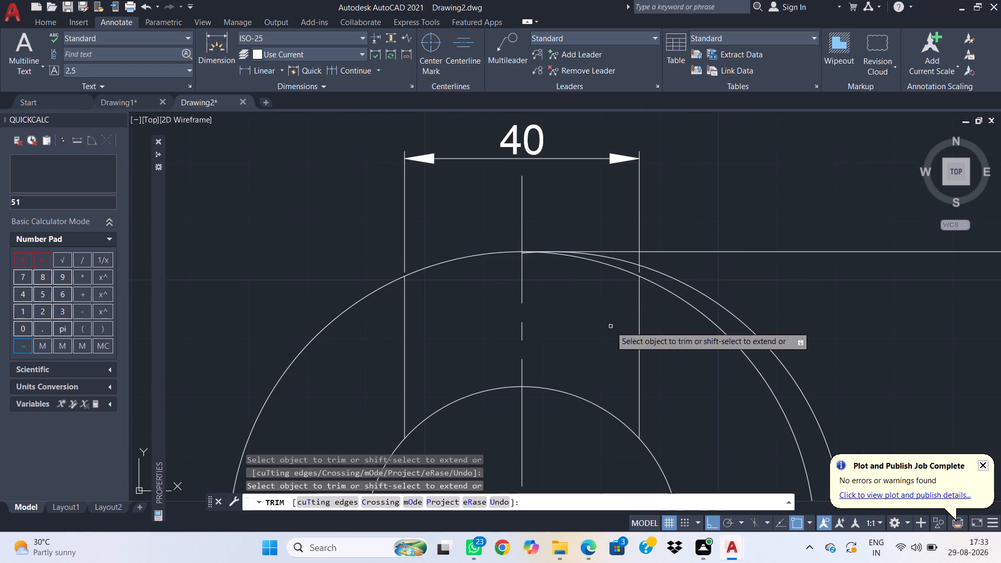
key("Escape")
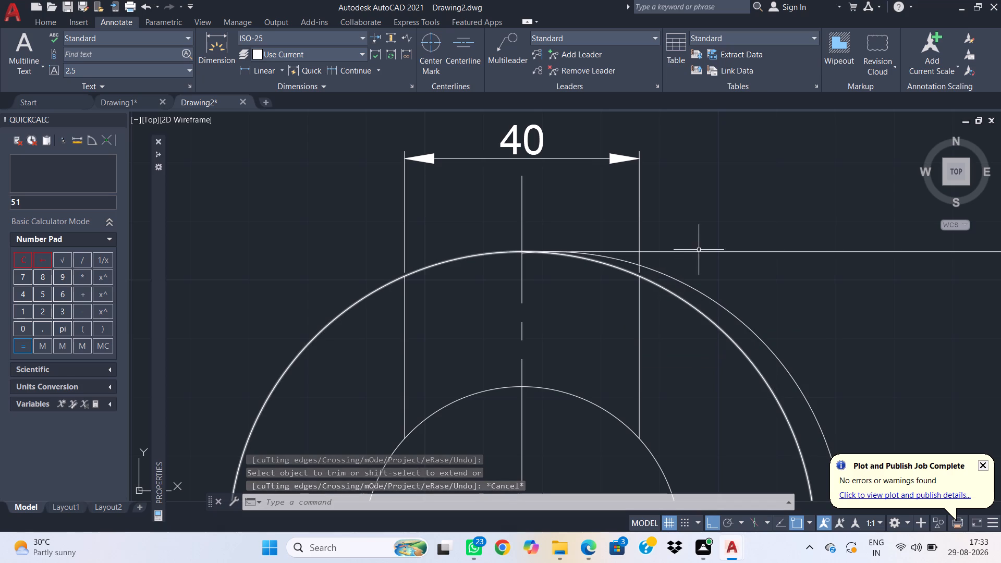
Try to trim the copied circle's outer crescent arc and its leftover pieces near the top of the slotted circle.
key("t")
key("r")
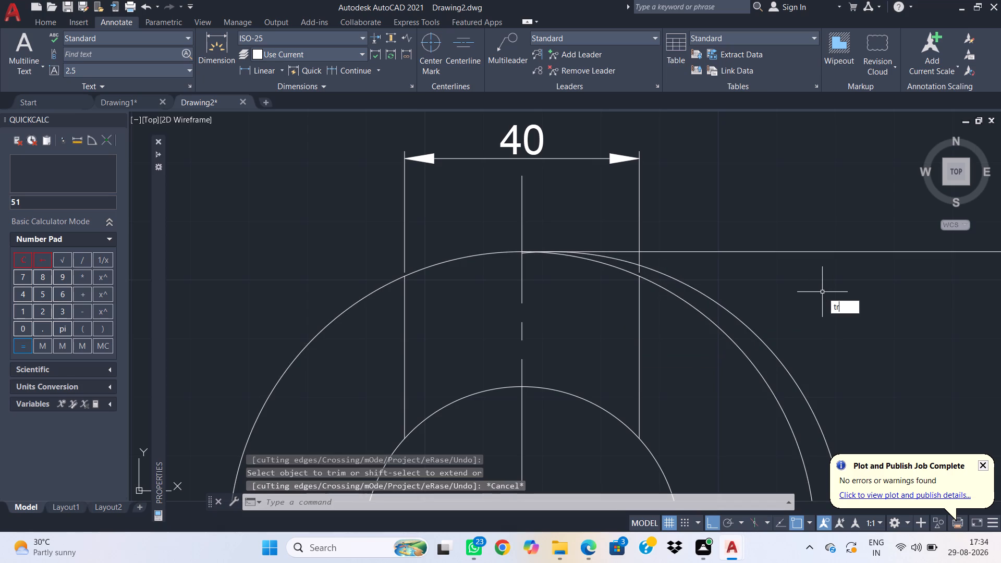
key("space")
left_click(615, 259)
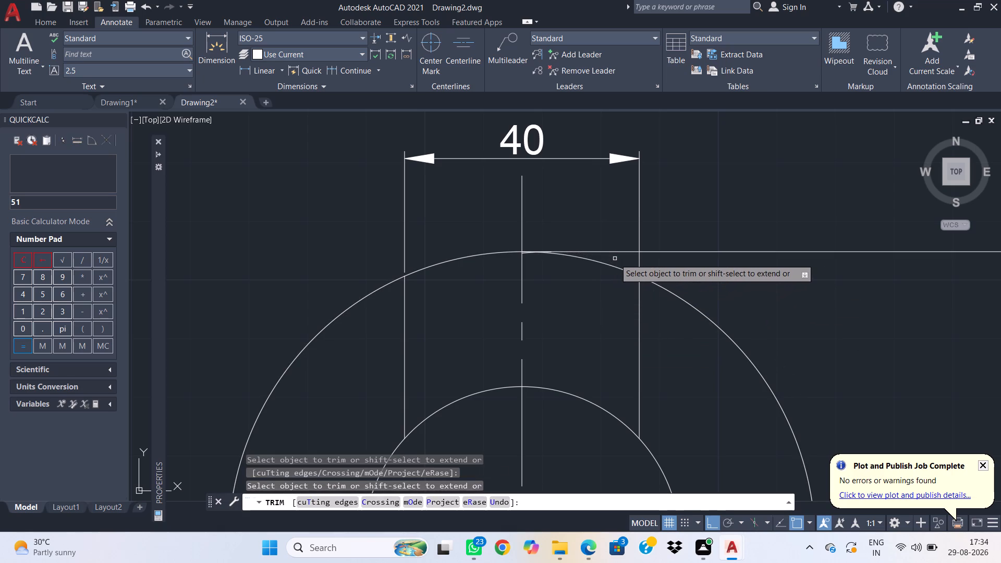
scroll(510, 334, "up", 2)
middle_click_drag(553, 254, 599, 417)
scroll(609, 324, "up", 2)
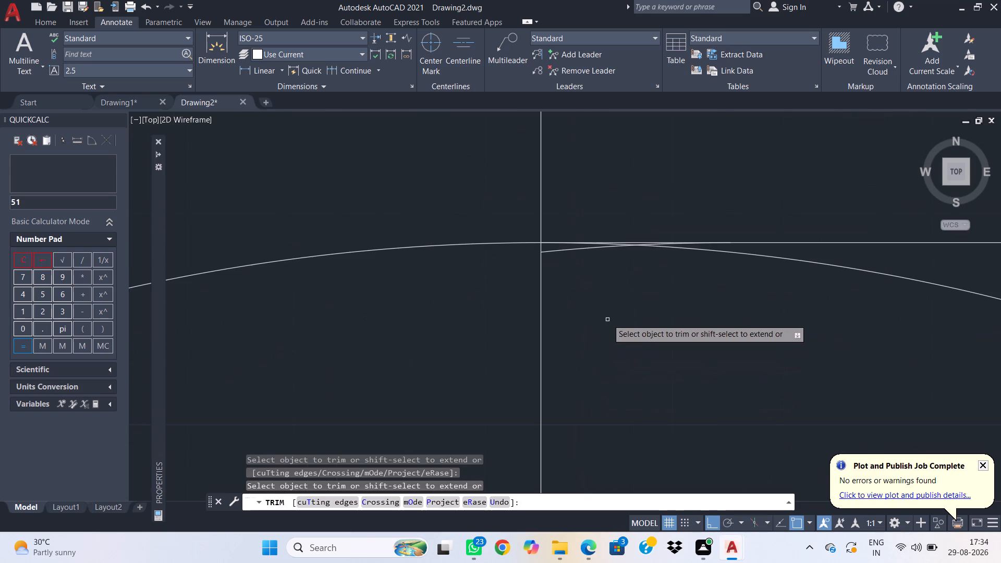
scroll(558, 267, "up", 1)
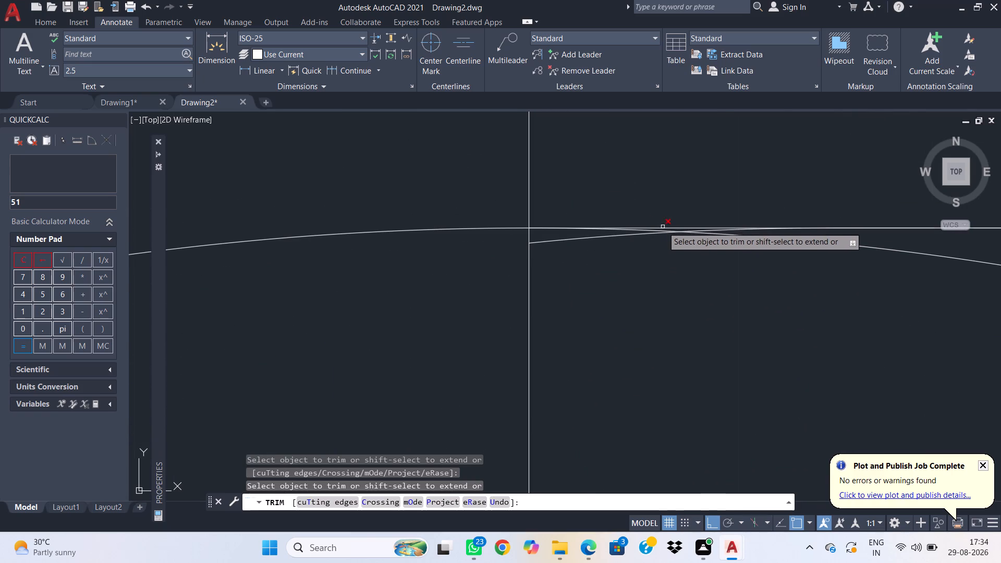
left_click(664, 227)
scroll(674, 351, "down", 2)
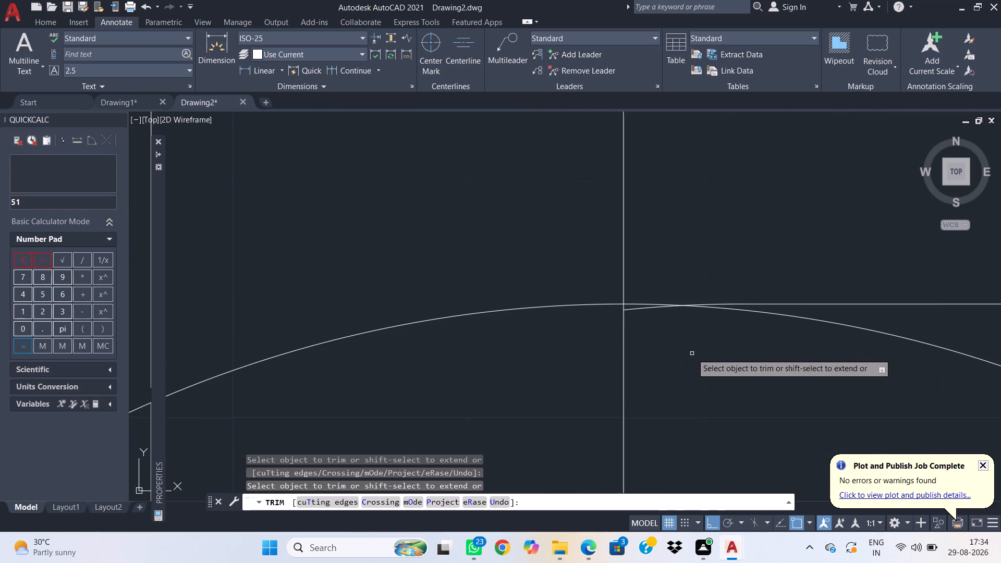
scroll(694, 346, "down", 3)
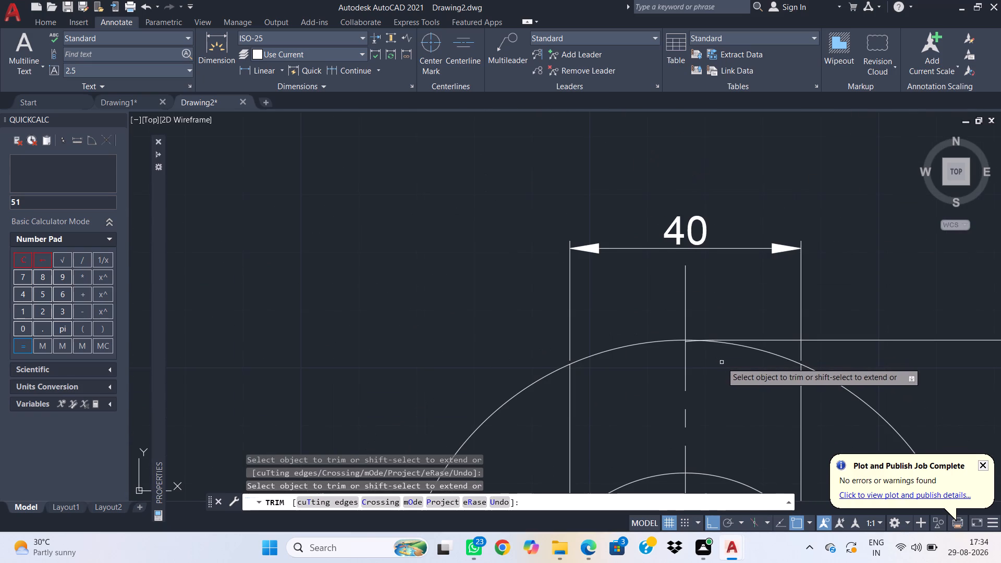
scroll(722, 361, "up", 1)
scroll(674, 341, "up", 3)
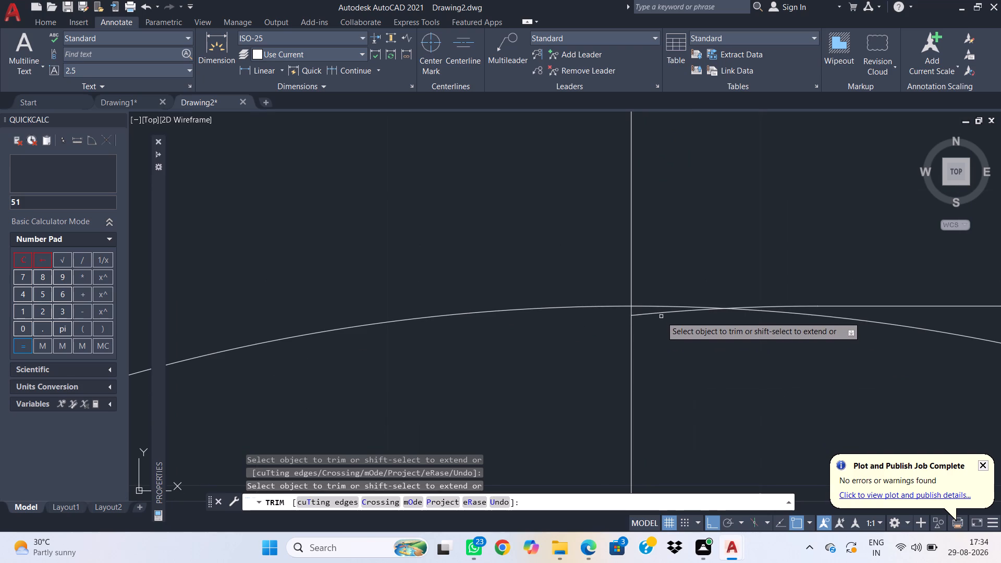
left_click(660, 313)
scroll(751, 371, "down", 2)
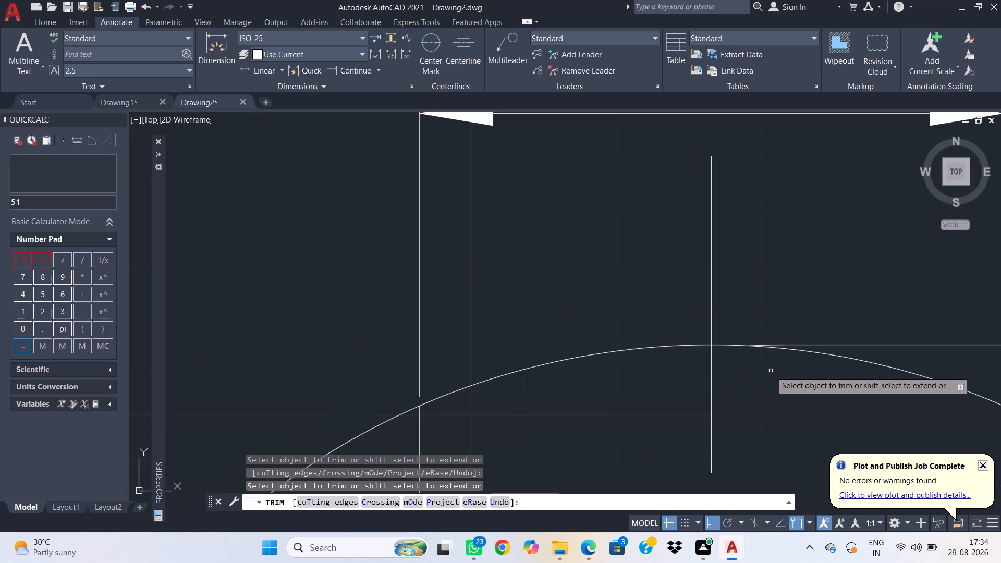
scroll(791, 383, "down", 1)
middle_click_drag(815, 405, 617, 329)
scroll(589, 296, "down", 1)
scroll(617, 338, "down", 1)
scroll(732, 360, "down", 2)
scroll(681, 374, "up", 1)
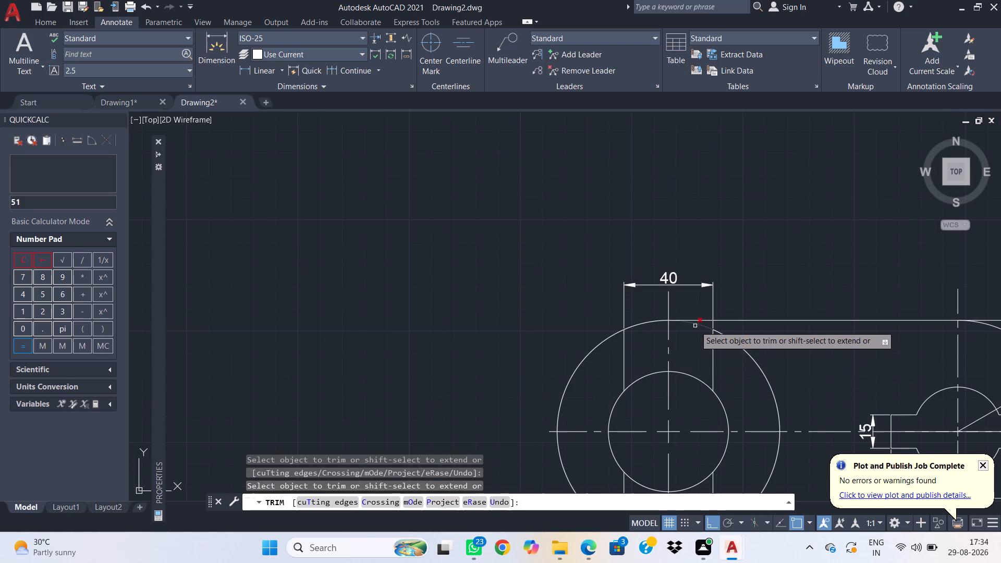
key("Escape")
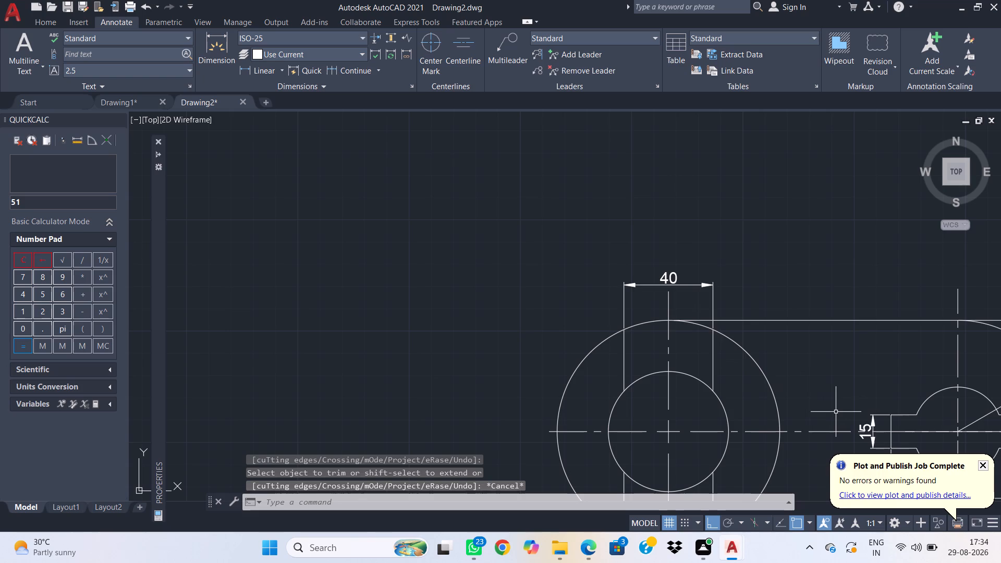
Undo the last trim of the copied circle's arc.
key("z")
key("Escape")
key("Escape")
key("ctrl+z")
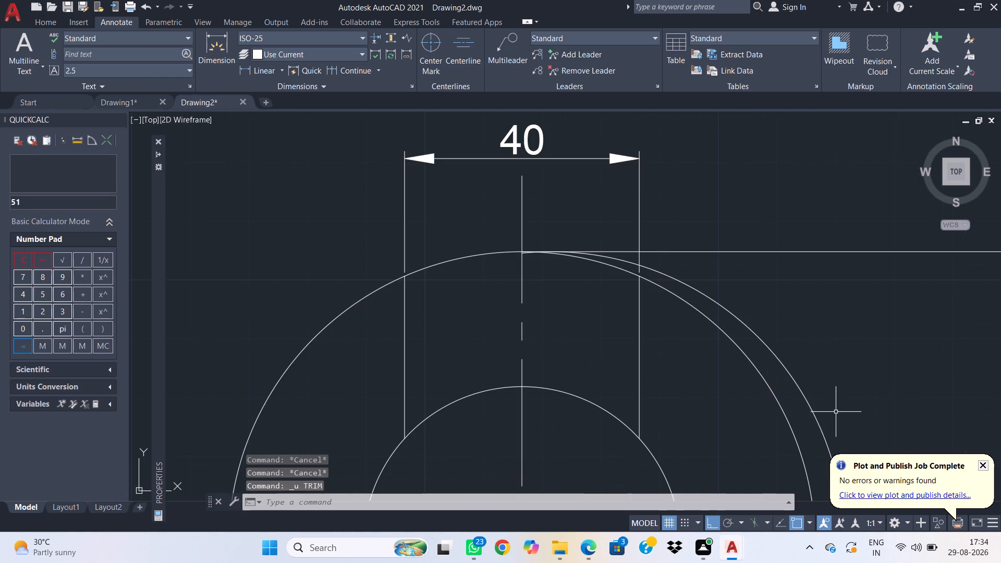
Trim the short leftover end of the copied arc next to the vertical centerline at the top of the slotted circle.
scroll(748, 348, "down", 1)
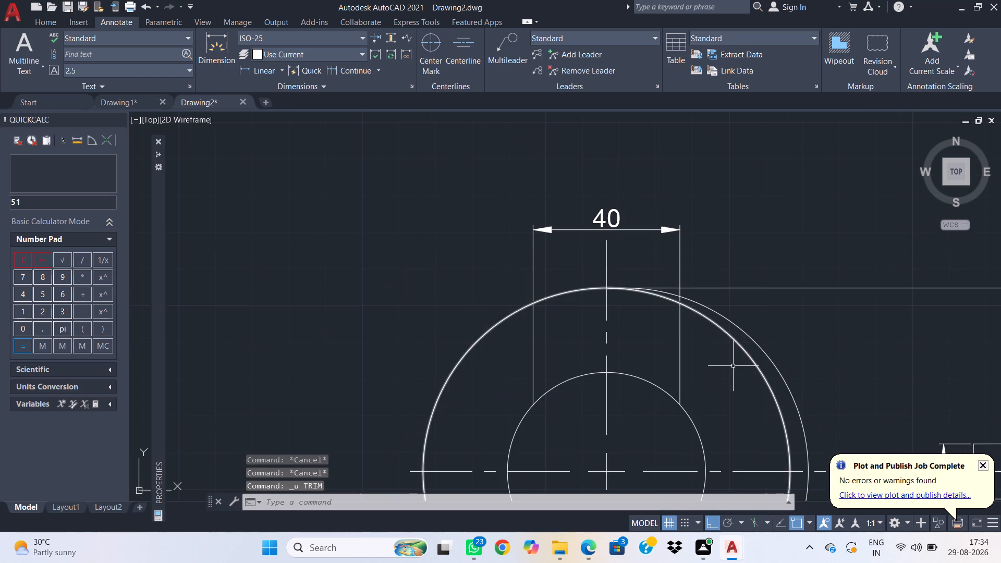
scroll(692, 377, "up", 2)
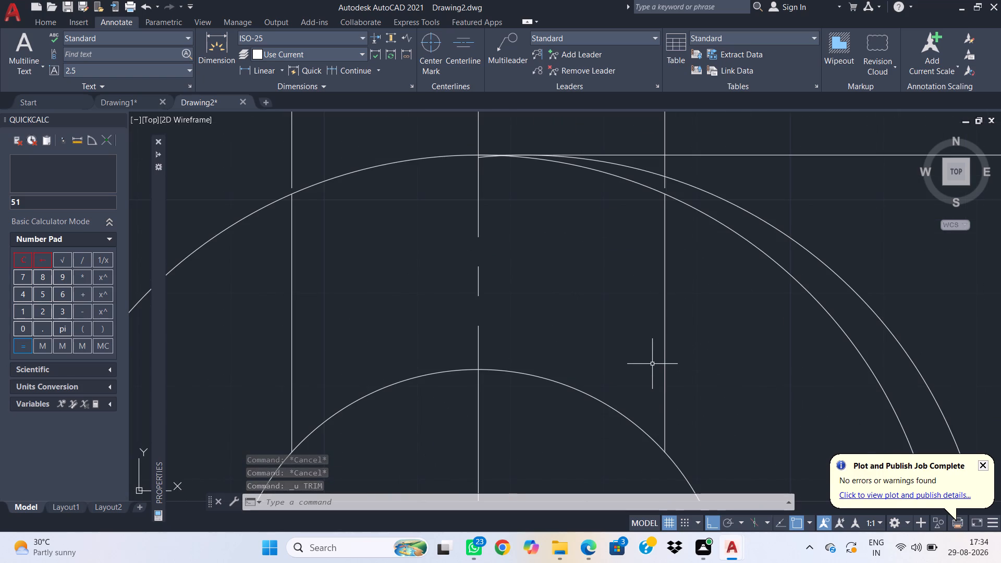
type("tr")
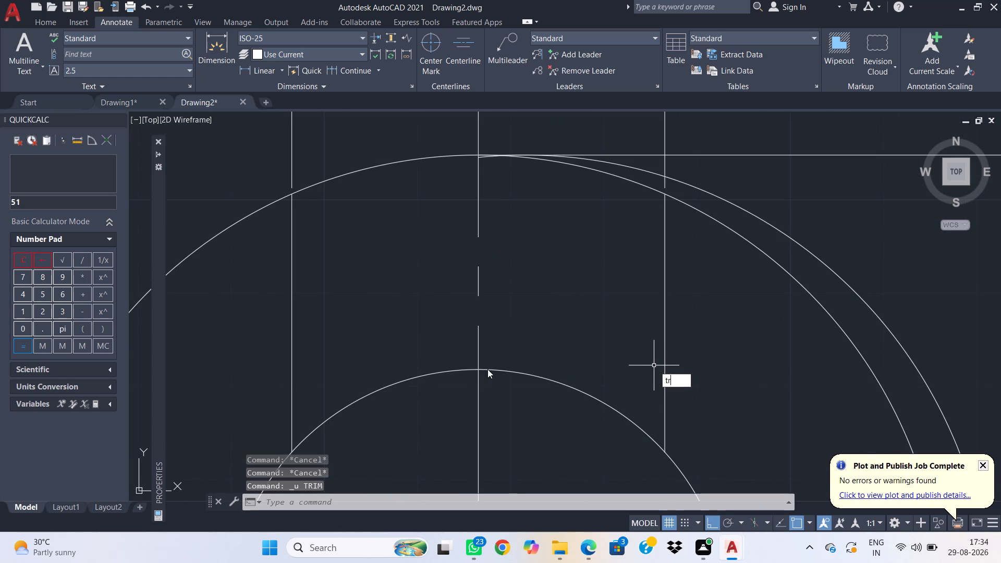
key("space")
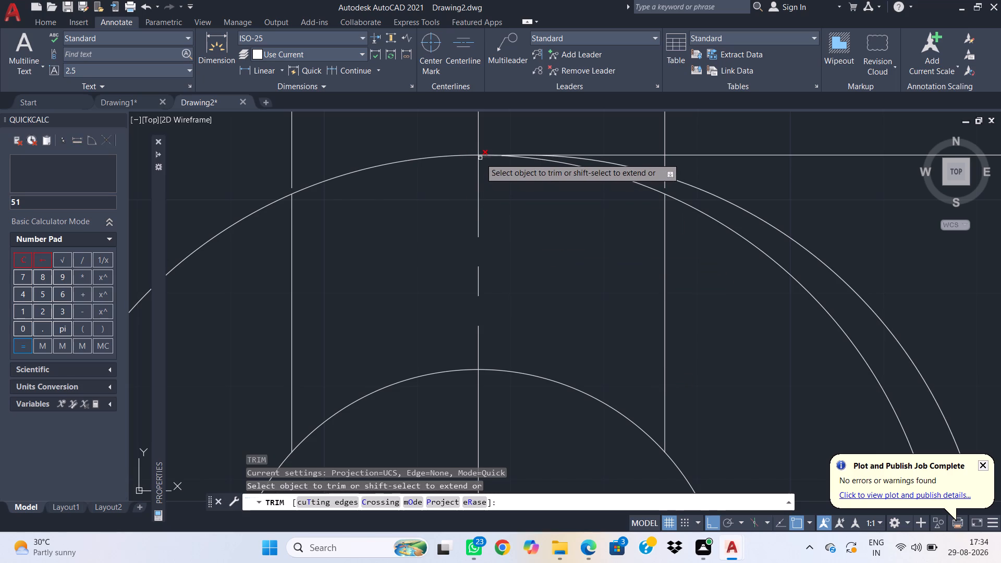
left_click(480, 158)
scroll(626, 259, "down", 1)
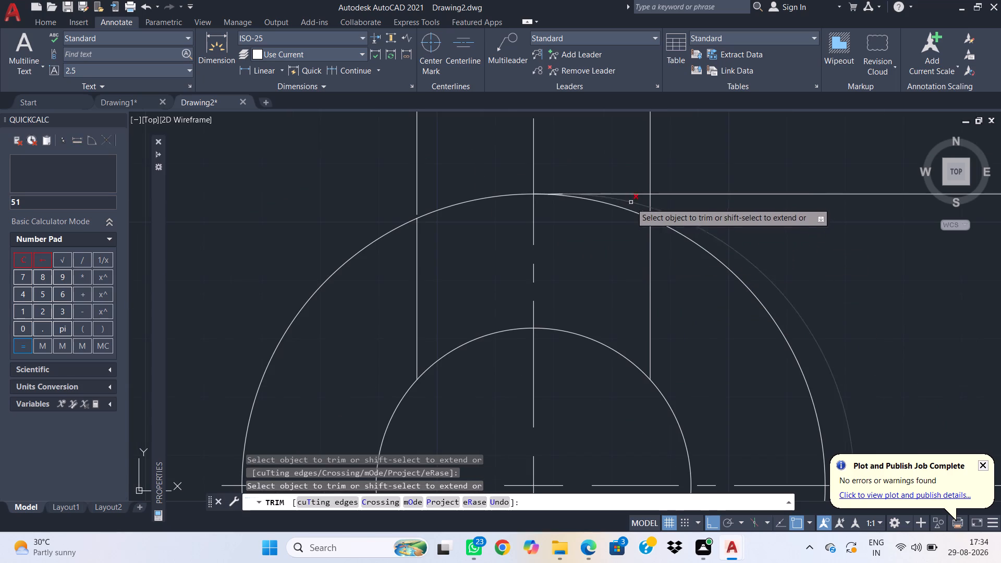
key("Escape")
Draw a vertical construction line about 158 long from the copied arc's top, along the keyway-side slot line, down past the link.
type("l")
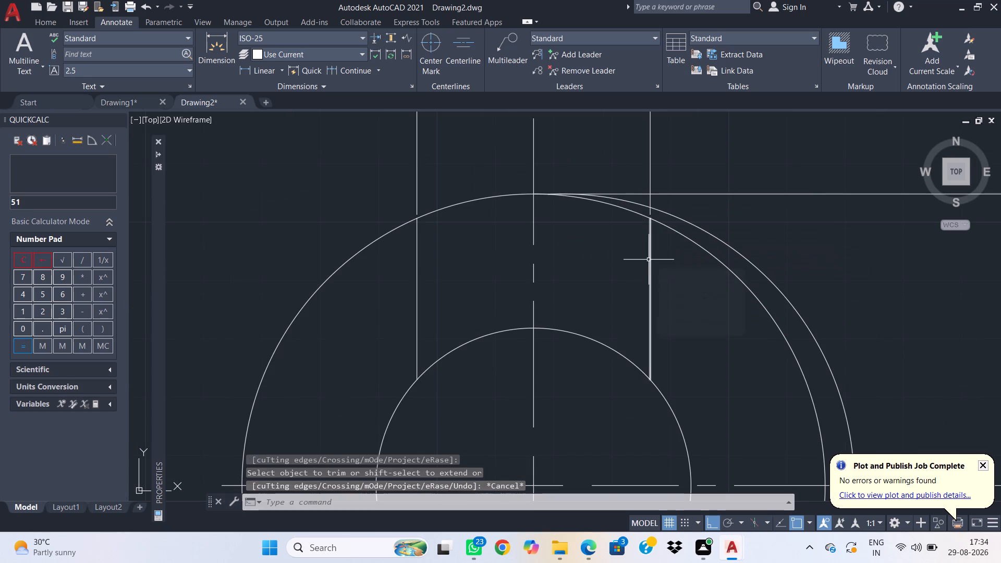
key("space")
left_click(648, 207)
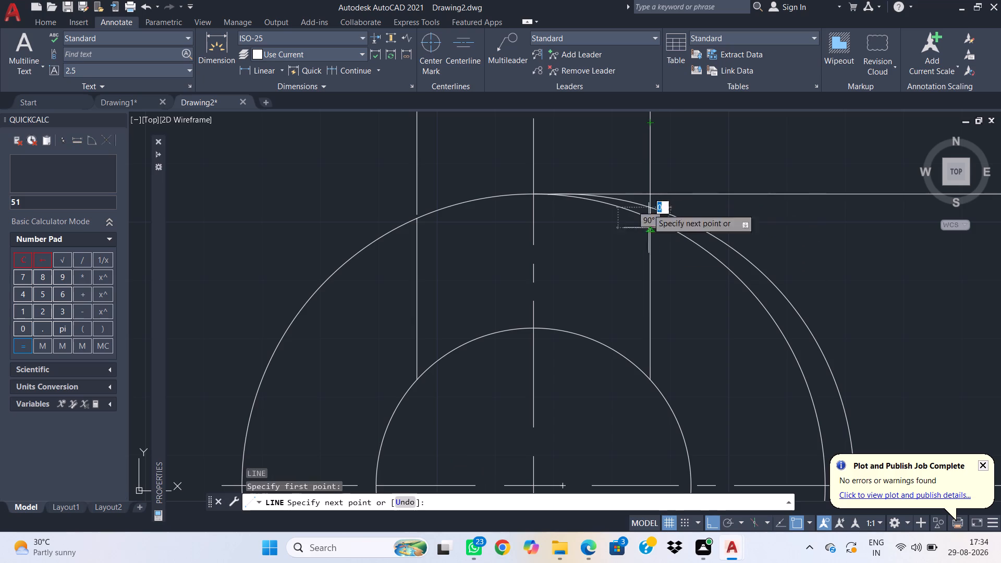
scroll(662, 363, "down", 3)
middle_click_drag(683, 473, 607, 313)
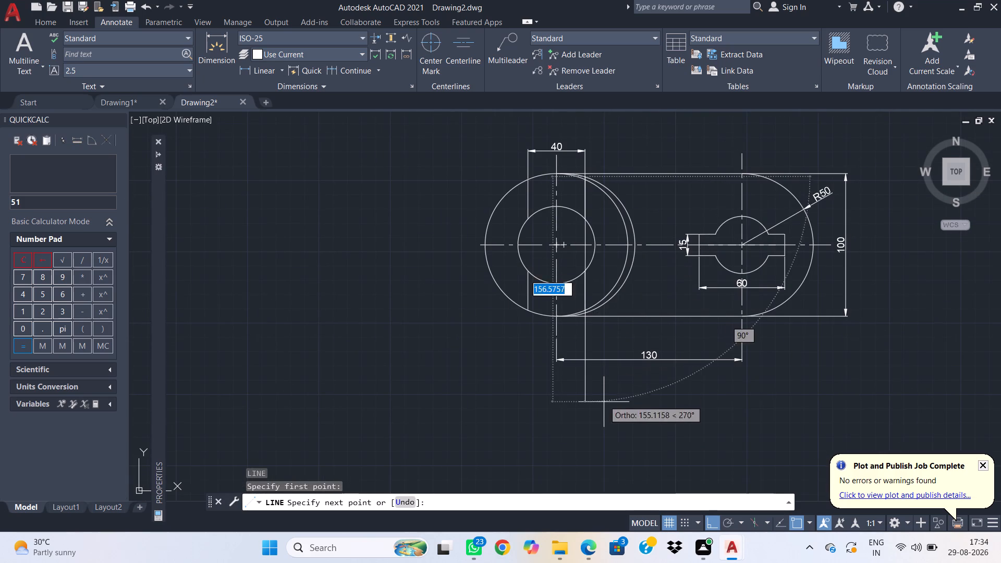
left_click(604, 403)
key("Escape")
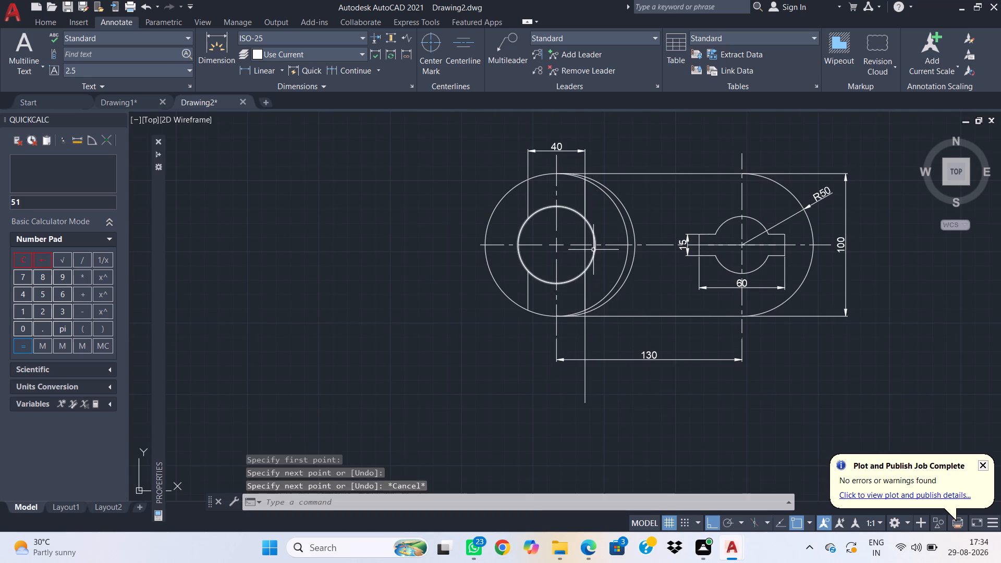
Trim the copied arc's lower and upper ends back to the vertical construction line, leaving only the crescent portion beyond it.
type("tr")
key("space")
scroll(599, 354, "up", 2)
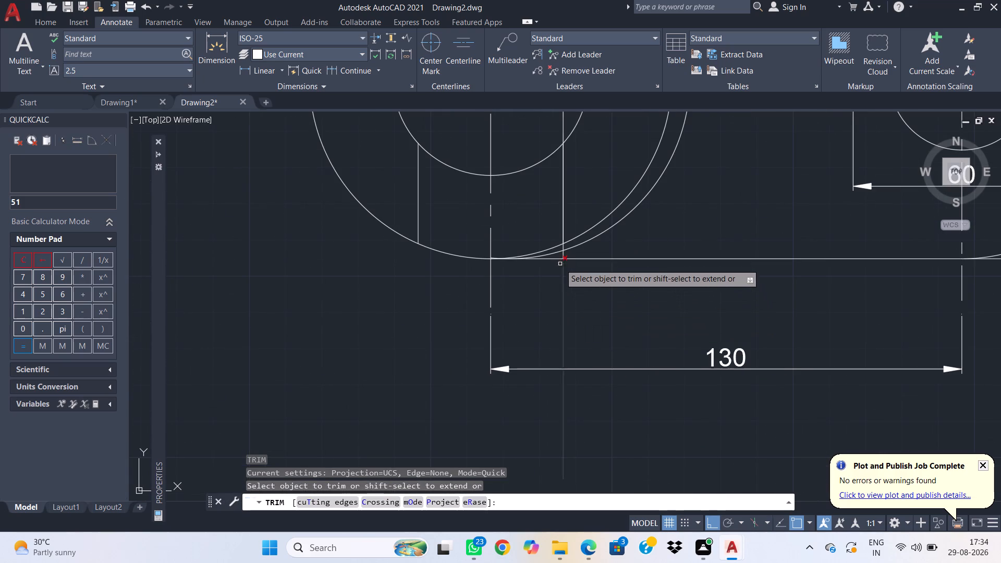
left_click(555, 253)
middle_click_drag(576, 223, 595, 260)
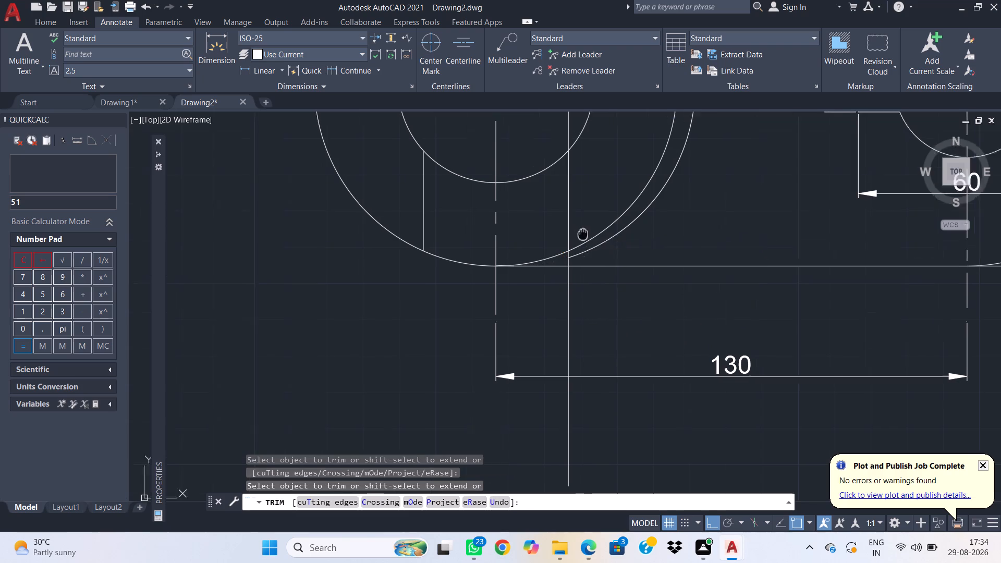
middle_click_drag(595, 260, 640, 470)
scroll(619, 323, "down", 2)
scroll(603, 274, "up", 2)
middle_click_drag(616, 240, 644, 408)
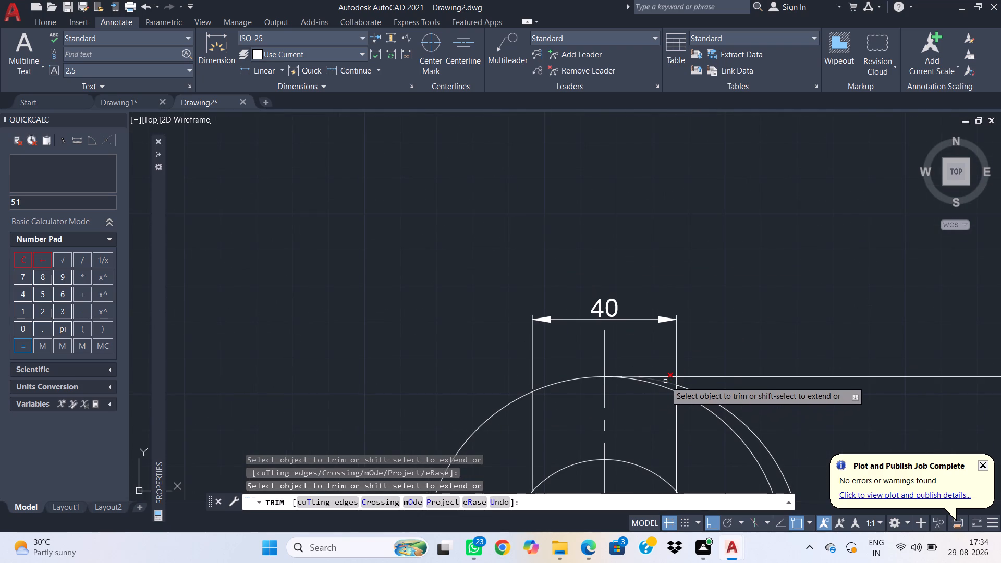
left_click(665, 383)
key("Escape")
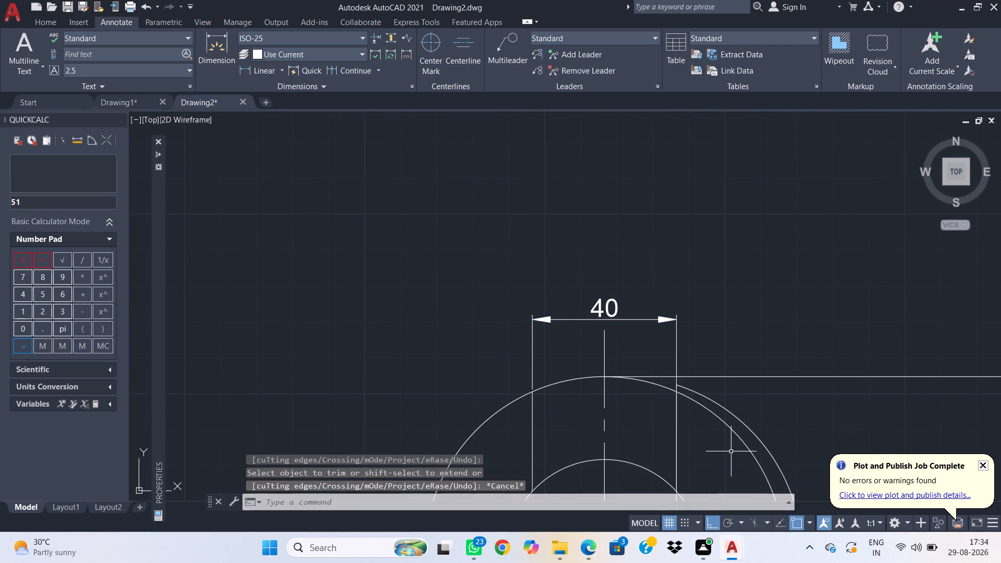
Delete the vertical construction line running through the slotted circle.
scroll(731, 451, "down", 1)
scroll(706, 395, "down", 1)
middle_click_drag(698, 435, 642, 129)
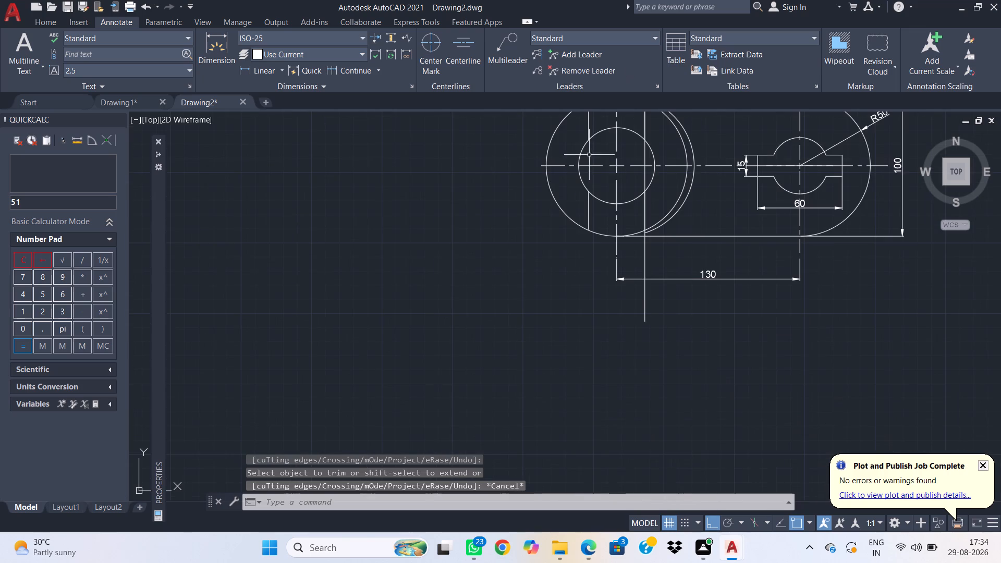
left_click_drag(685, 344, 656, 327)
left_click(599, 302)
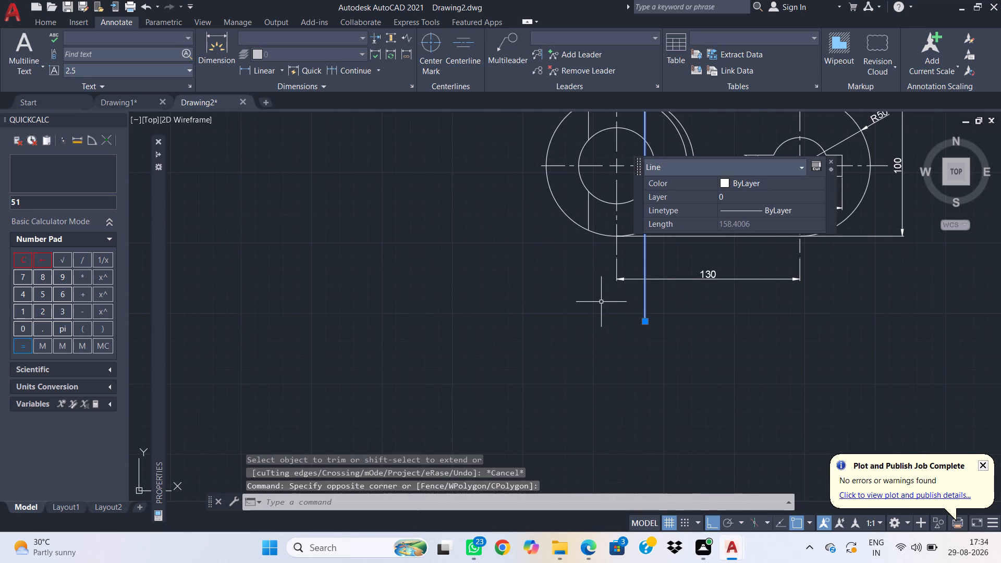
key("Delete")
scroll(635, 307, "down", 1)
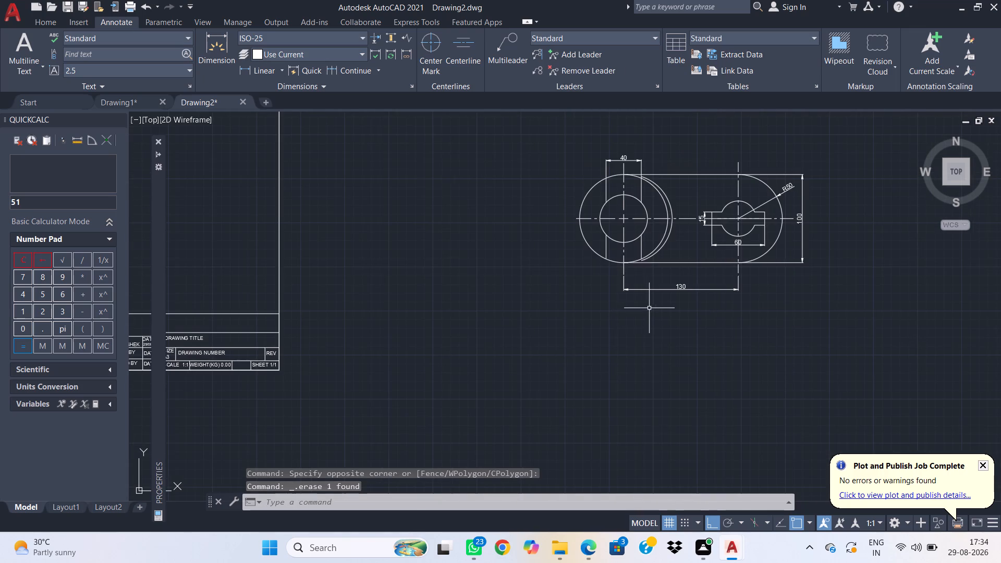
Stretch the crescent arc's upper end until it meets the link's upper straight edge.
middle_click_drag(649, 308, 592, 389)
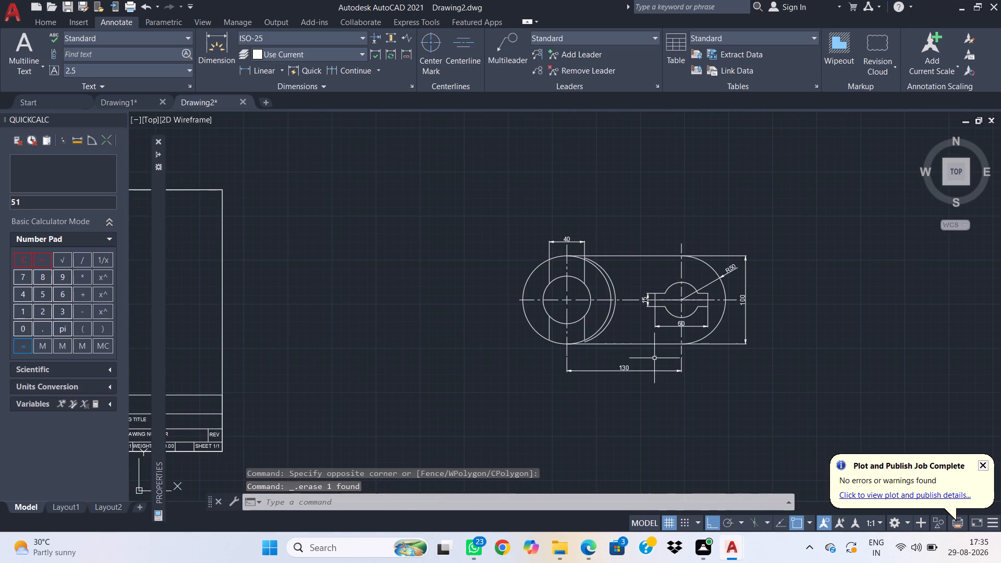
scroll(596, 273, "up", 1)
middle_click_drag(596, 285, 605, 401)
left_click(626, 387)
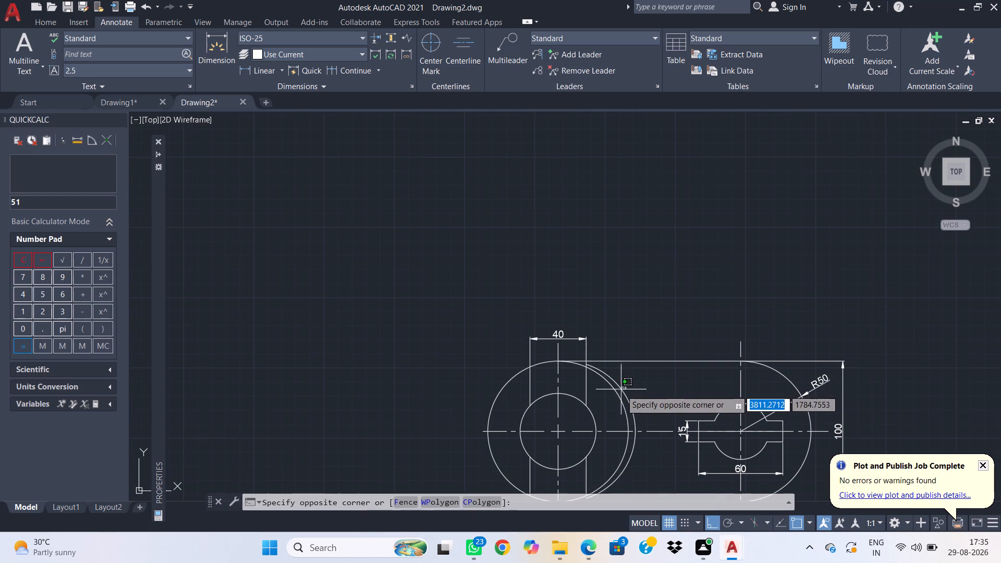
left_click(620, 390)
middle_click_drag(596, 374, 593, 432)
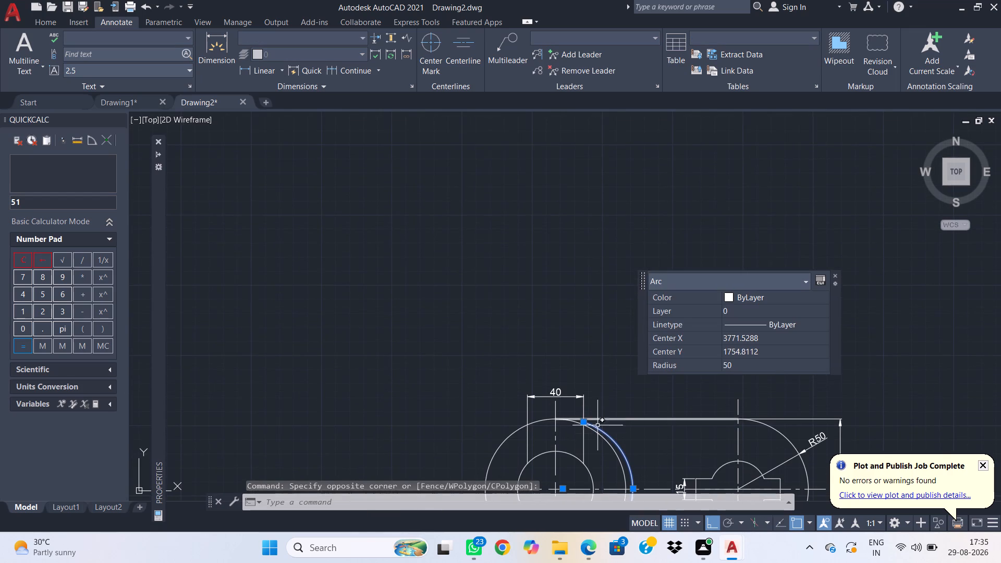
scroll(600, 434, "up", 2)
left_click(553, 413)
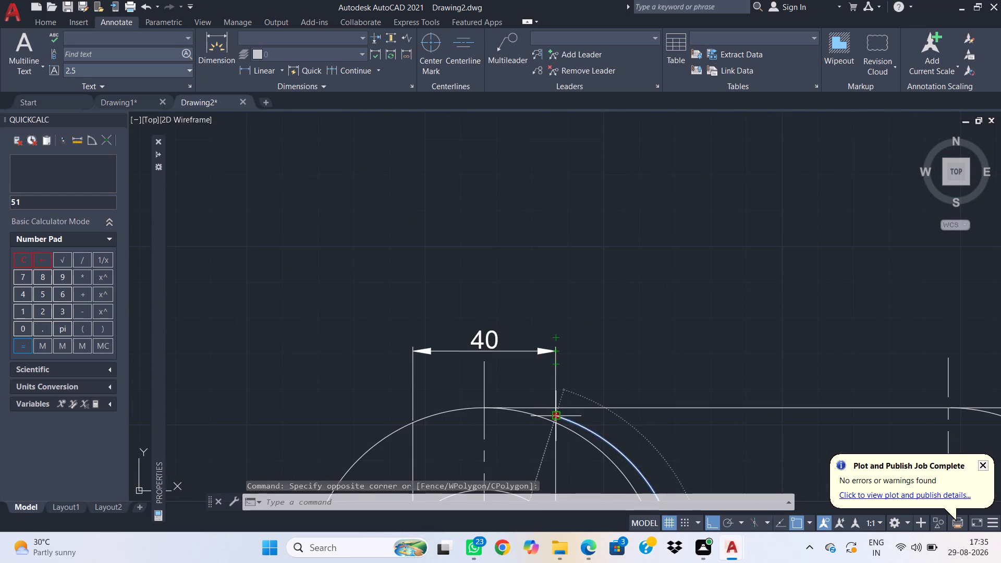
left_click(563, 408)
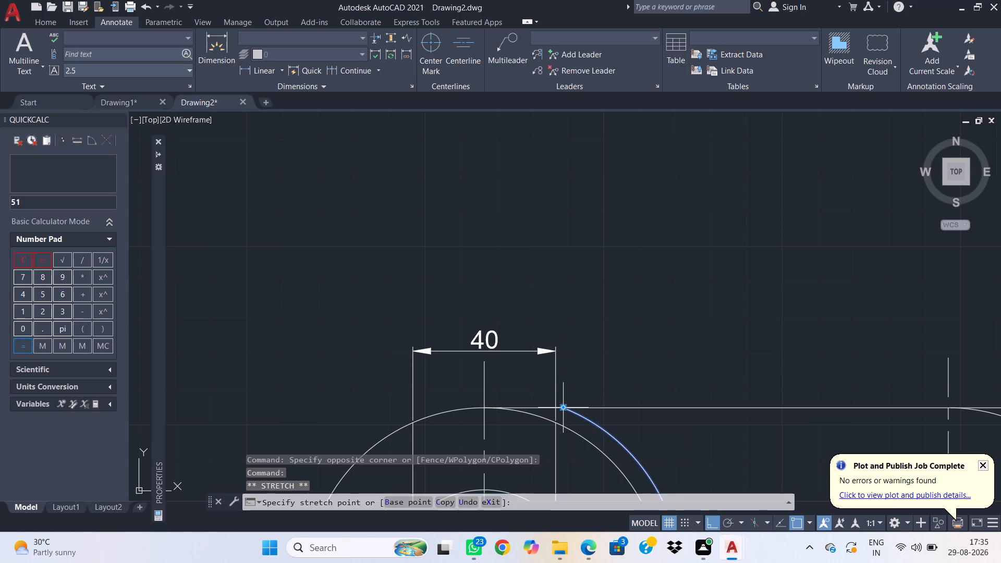
Stretch the crescent arc's lower end until it meets the link's lower straight edge.
scroll(622, 445, "down", 1)
middle_click_drag(638, 483, 509, 140)
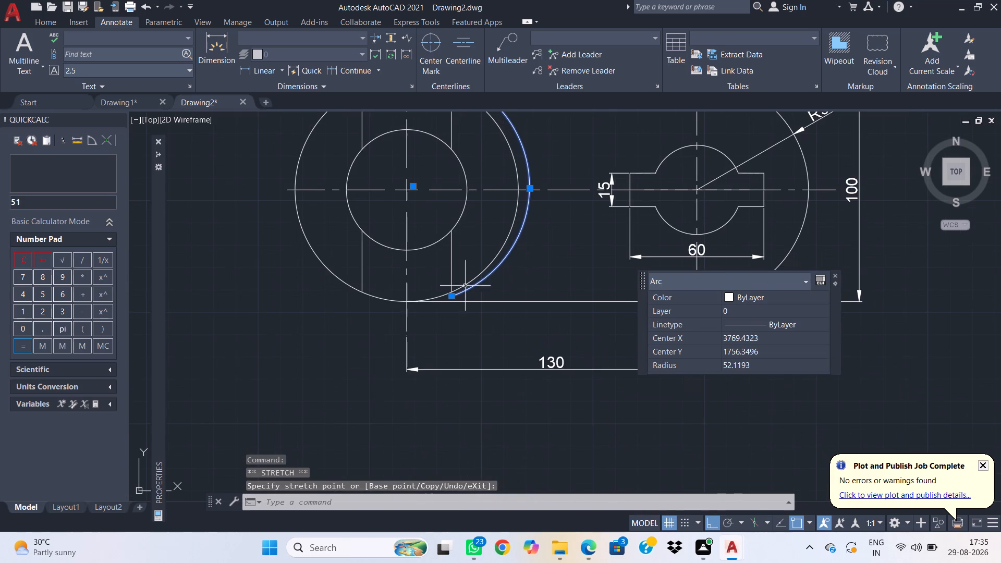
left_click(448, 298)
left_click(448, 301)
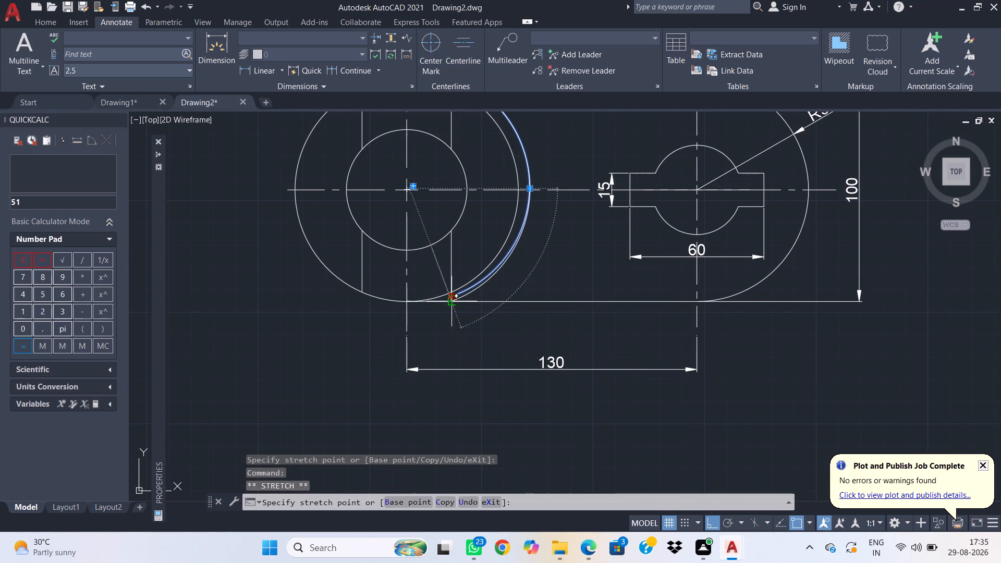
key("Escape")
scroll(548, 207, "down", 2)
scroll(548, 206, "up", 1)
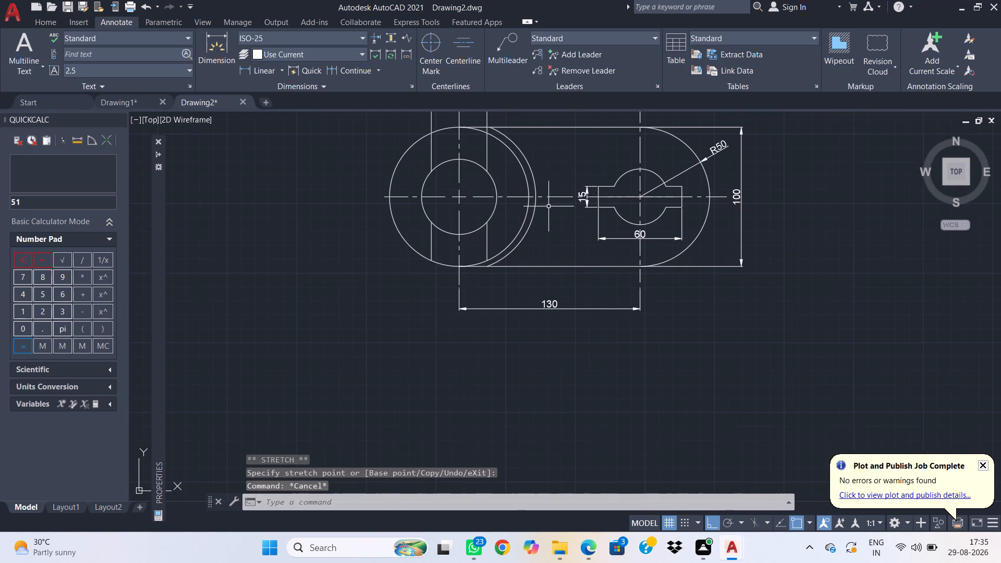
Draw a vertical line about 153 long upward from the leftmost quadrant of the slotted circle.
middle_click_drag(775, 297, 734, 329)
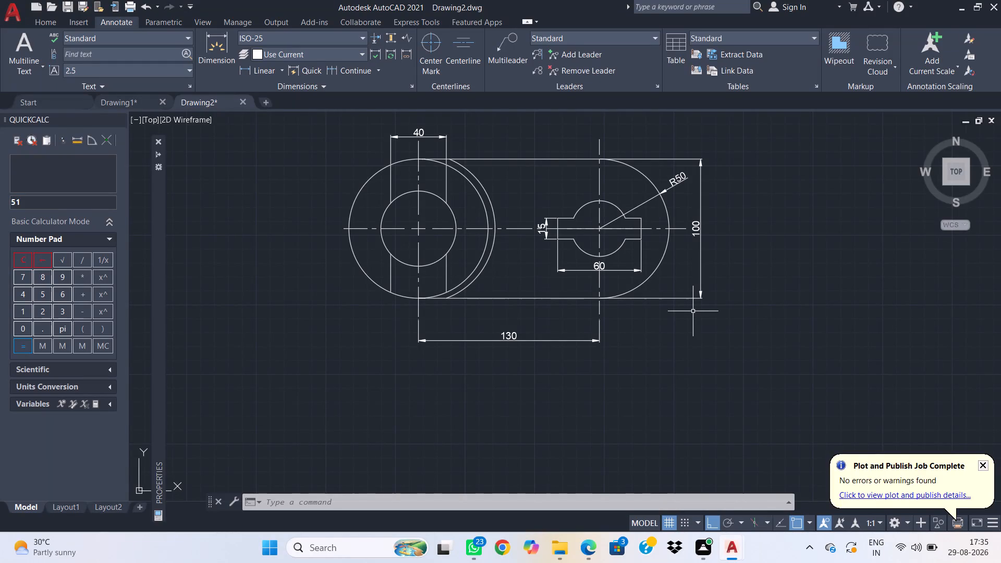
key("l")
key("space")
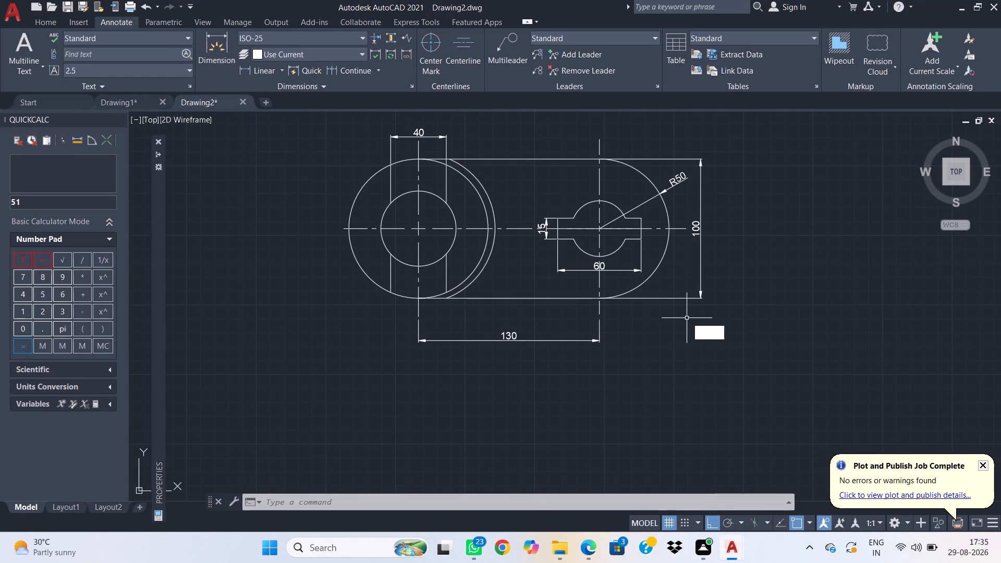
middle_click_drag(686, 231, 680, 366)
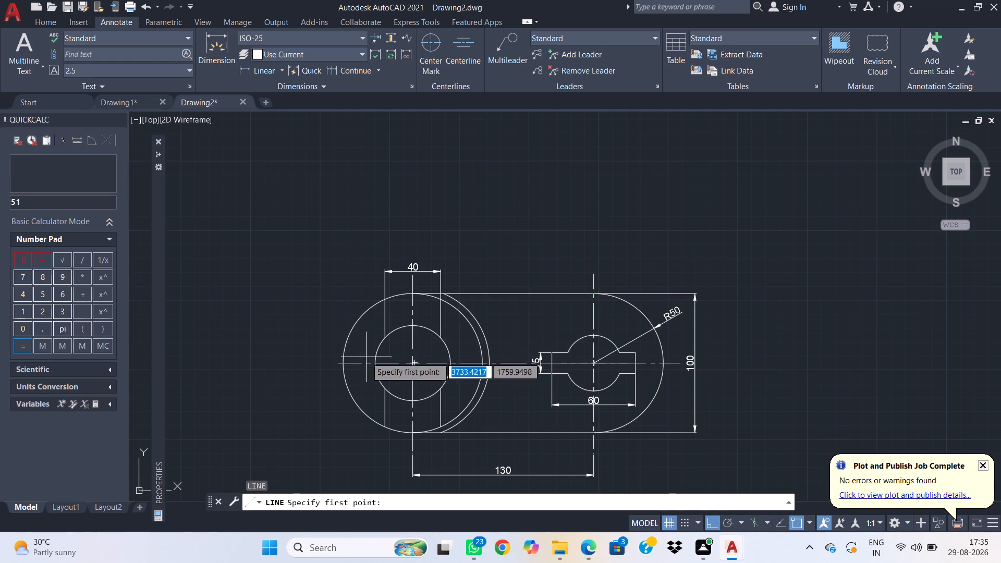
left_click(347, 364)
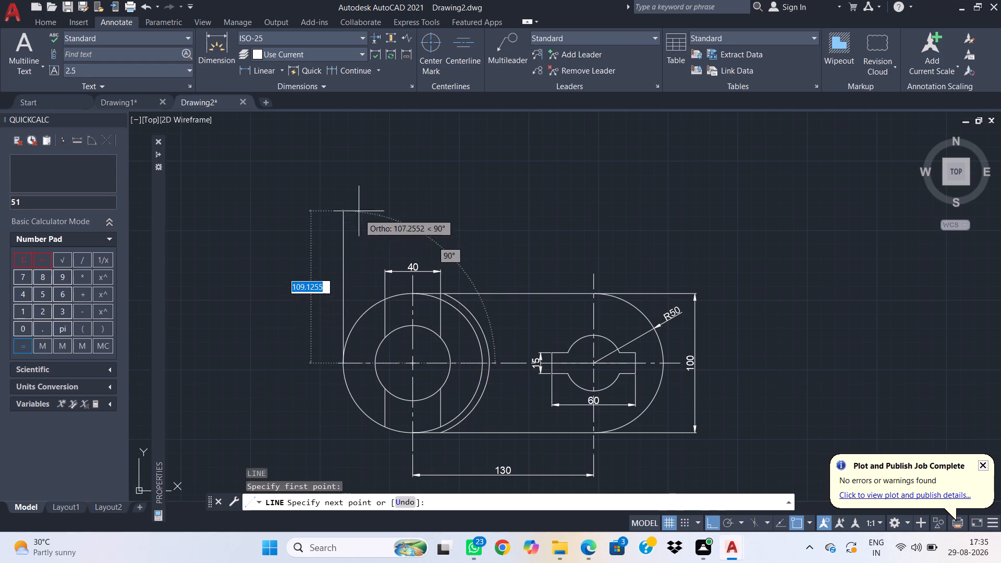
left_click(358, 150)
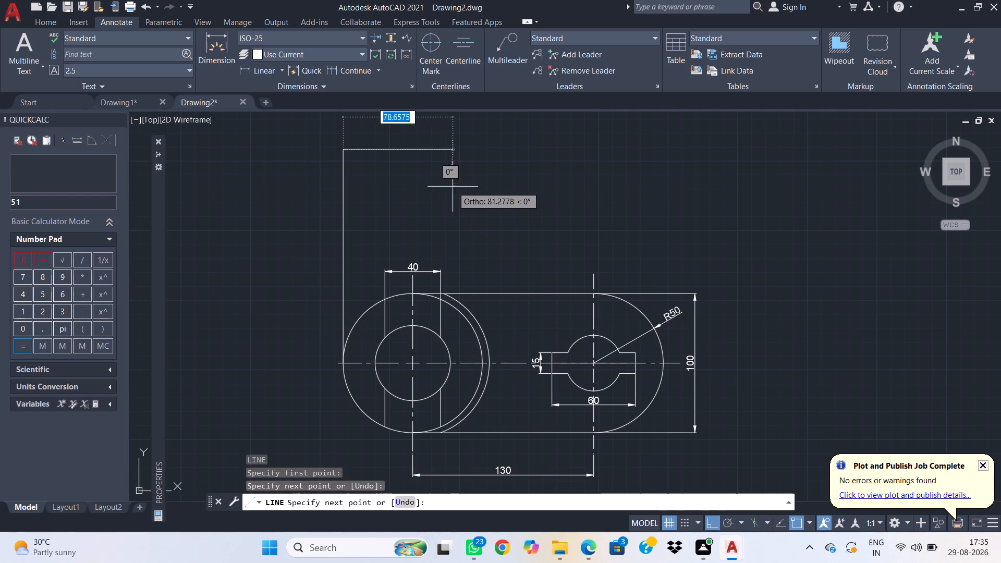
middle_click_drag(443, 195, 442, 214)
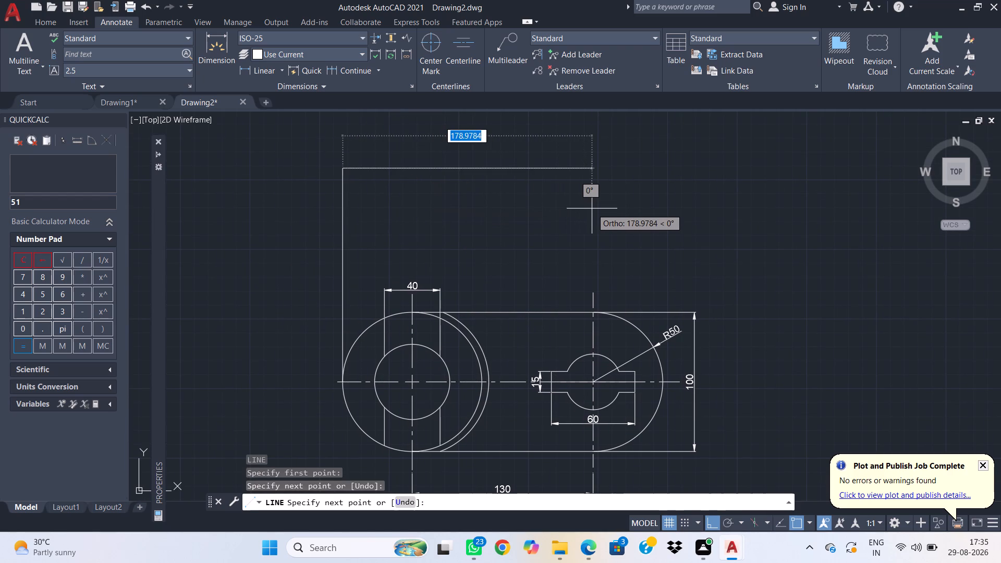
type("130")
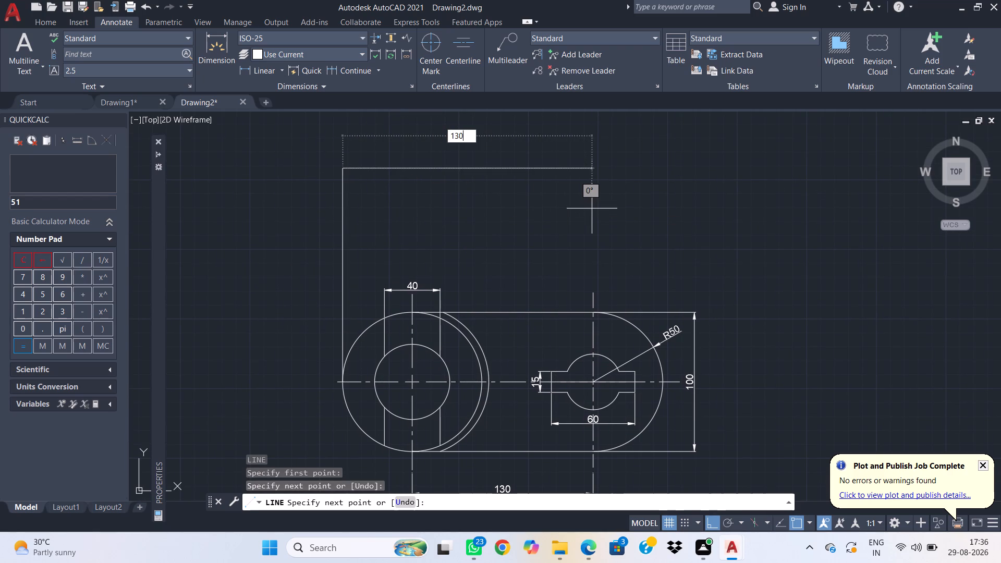
key("Escape")
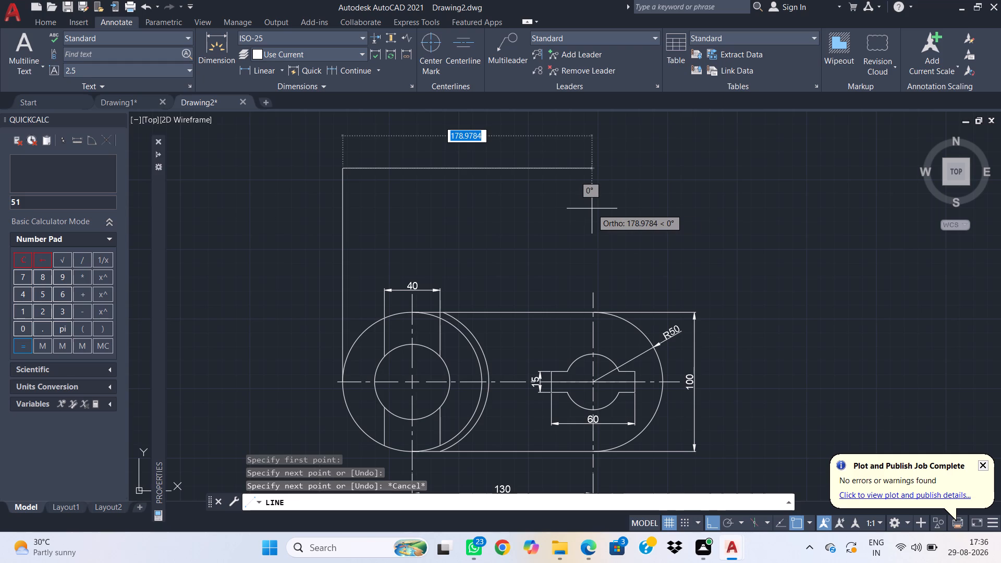
key("Escape")
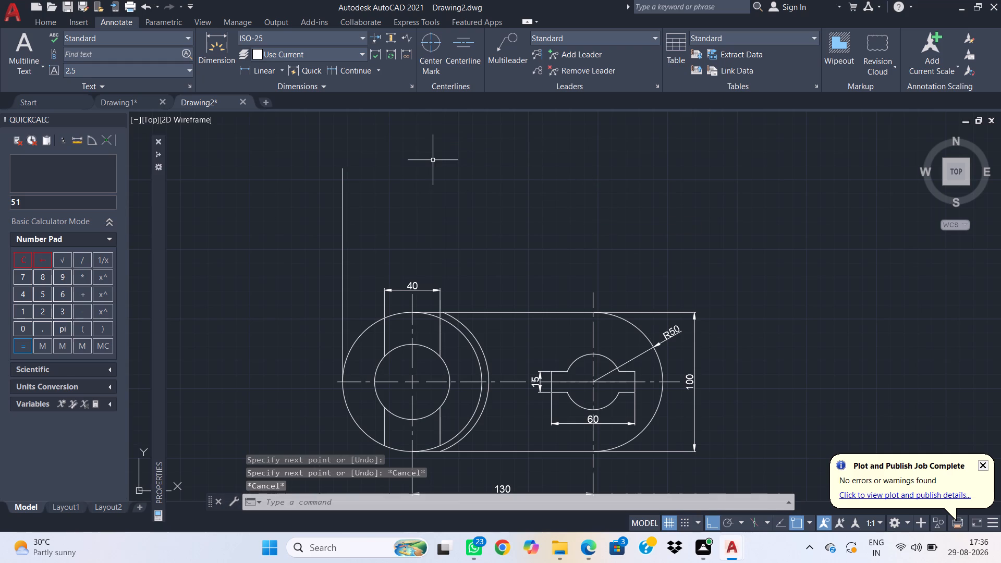
Draw a vertical construction line through the outermost quadrant of the link's R50 rounded end.
type("xl")
key("space")
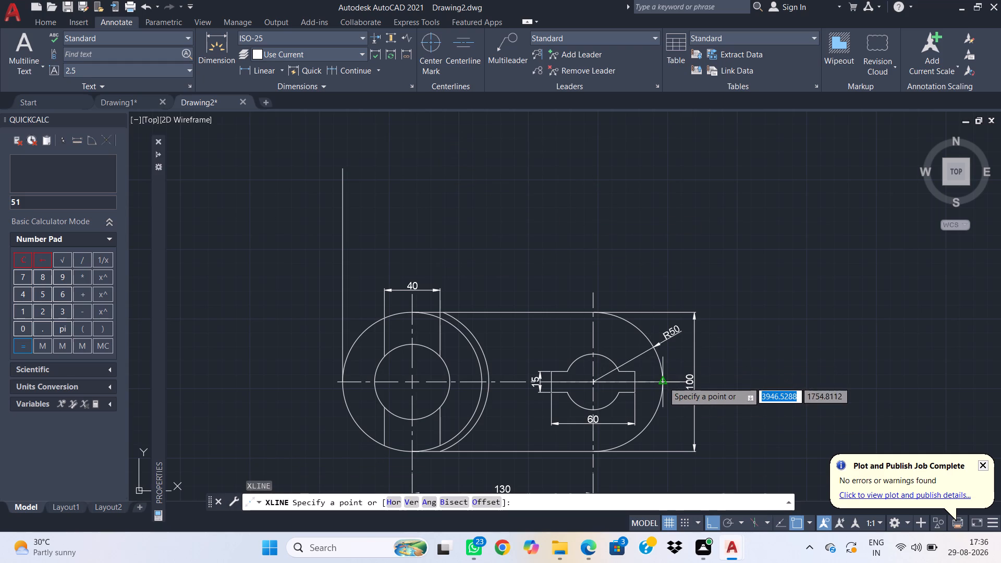
left_click(664, 384)
left_click(633, 176)
key("Escape")
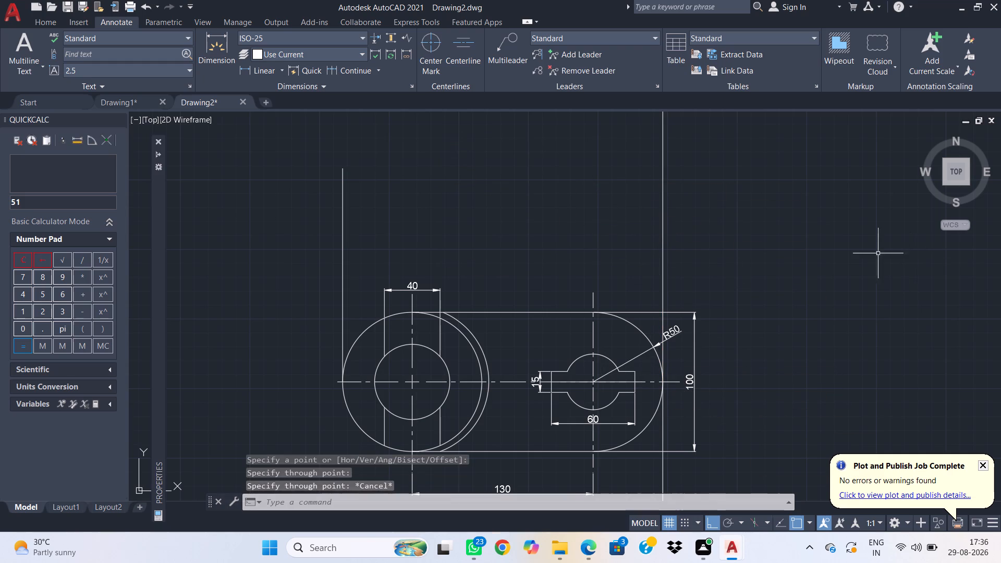
Draw a horizontal line about 230 long from the vertical projection line's upper end to the construction line at the R50 end.
key("l")
key("space")
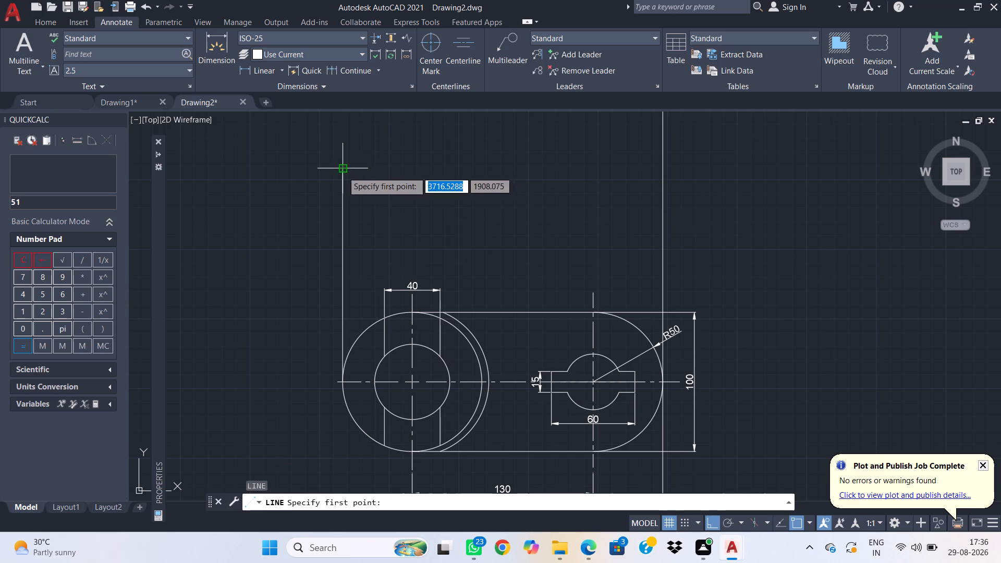
left_click(343, 171)
left_click(661, 167)
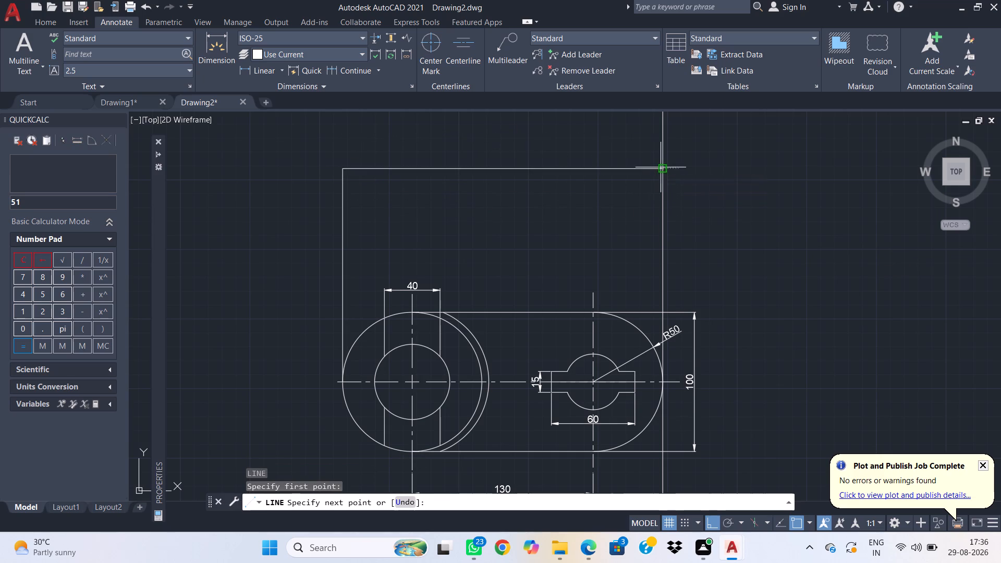
key("Escape")
Draw a 65-long vertical line upward from the left end of the horizontal base line above the link.
middle_click_drag(595, 234, 618, 291)
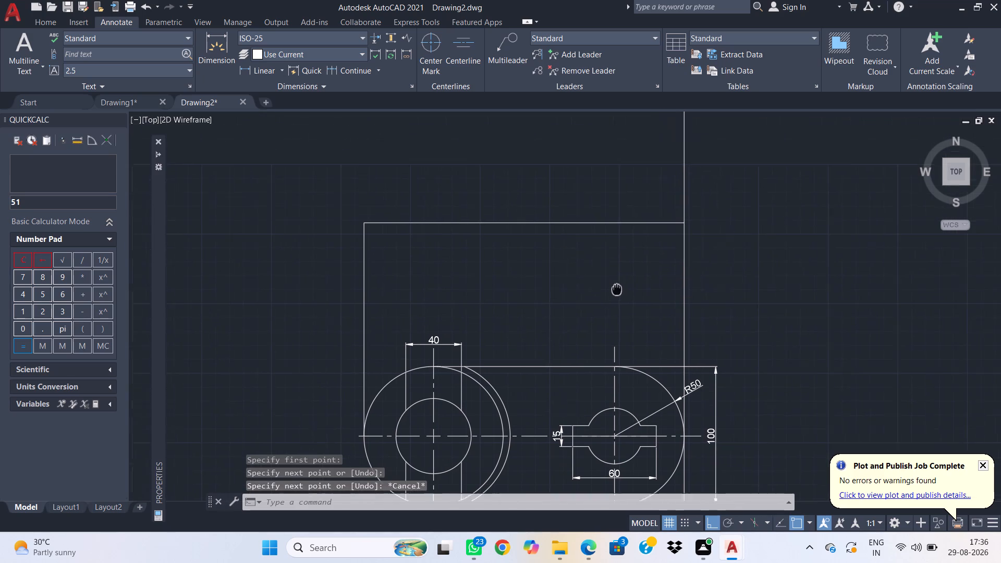
middle_click_drag(618, 291, 620, 292)
middle_click_drag(546, 294, 570, 331)
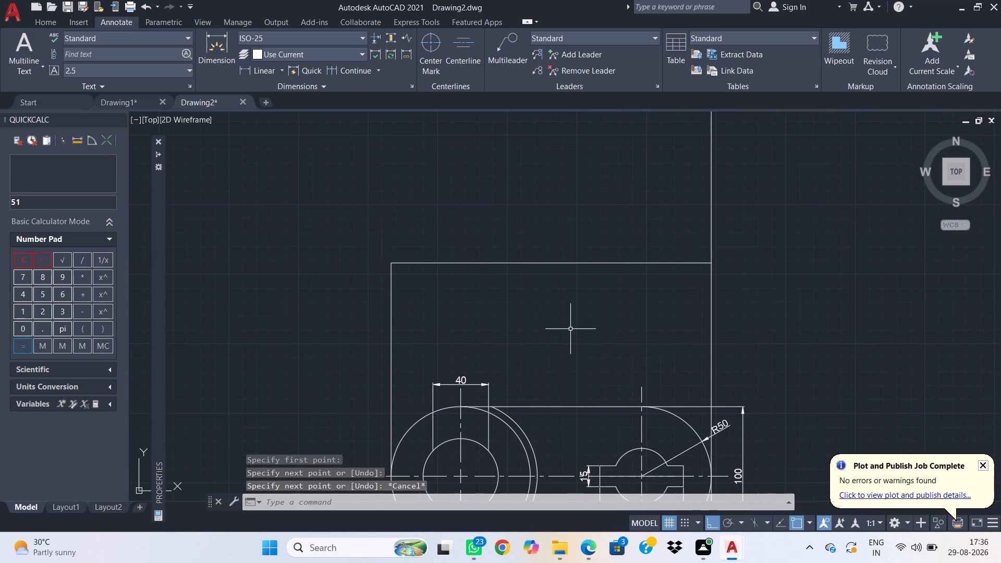
type("l")
key("space")
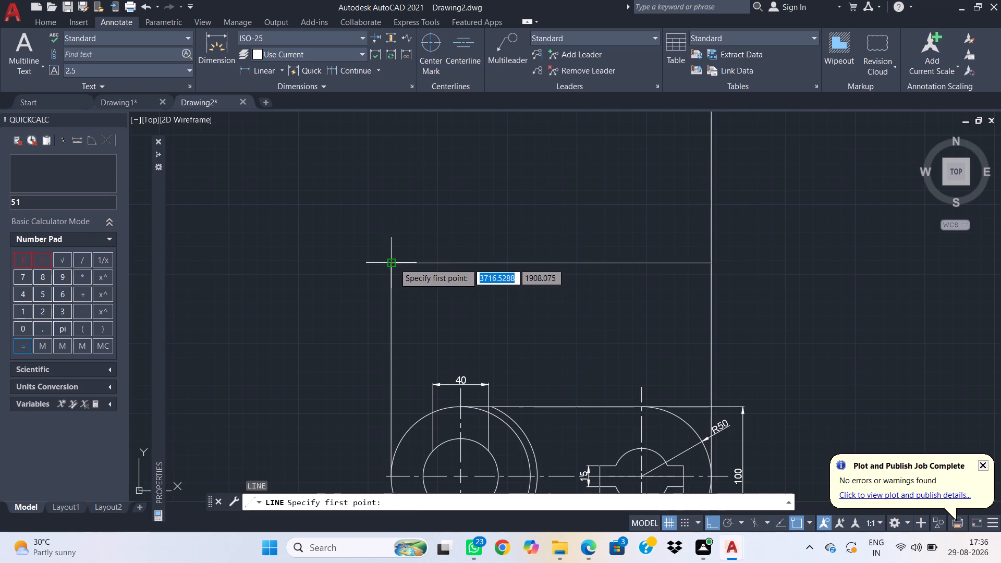
left_click(394, 263)
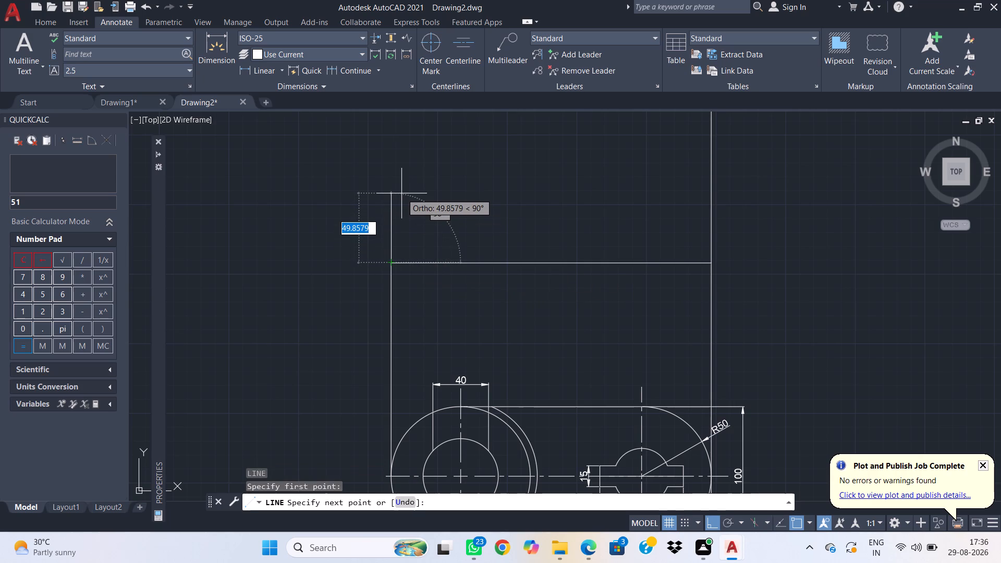
type("65")
key("Return")
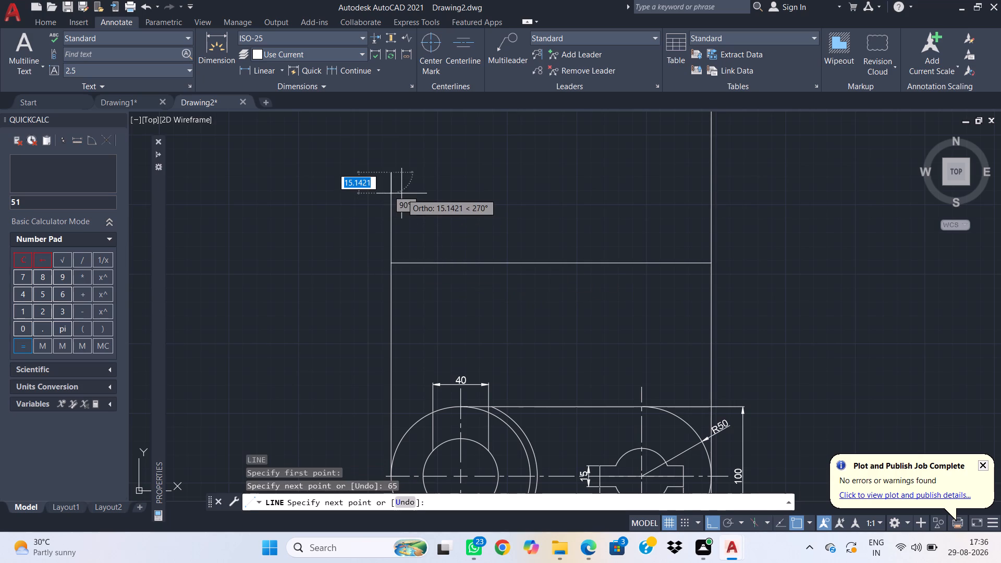
key("Escape")
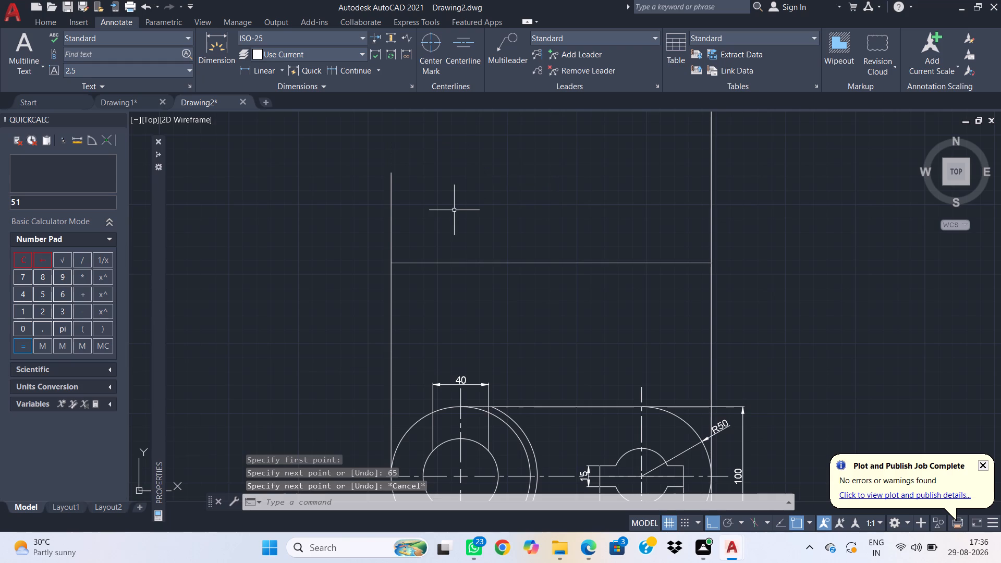
Draw a vertical construction line through the leftmost quadrant of the slotted boss's inner circle.
type("xl")
key("space")
middle_click_drag(522, 299, 524, 253)
middle_click_drag(573, 311, 613, 204)
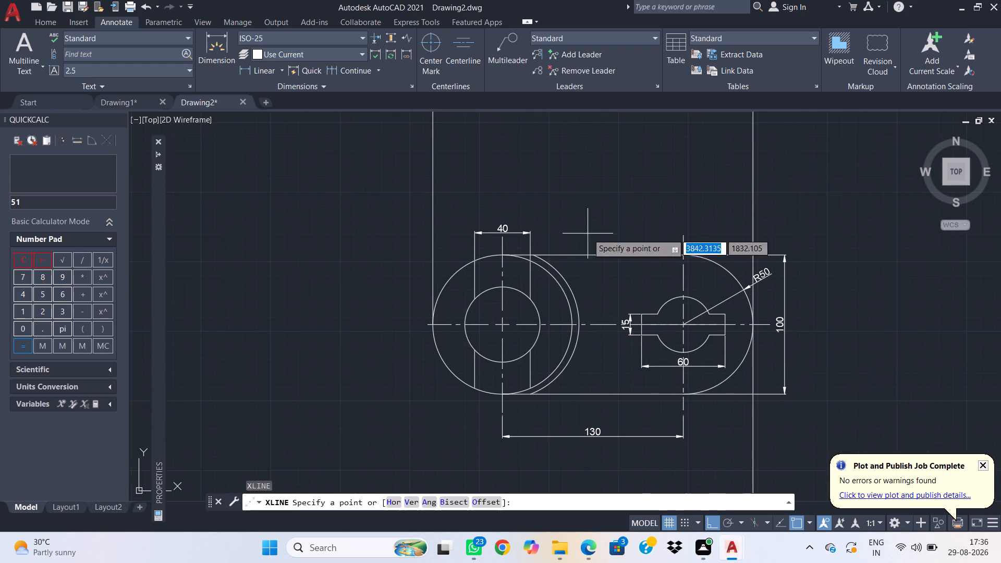
left_click_drag(465, 325, 465, 319)
left_click(458, 159)
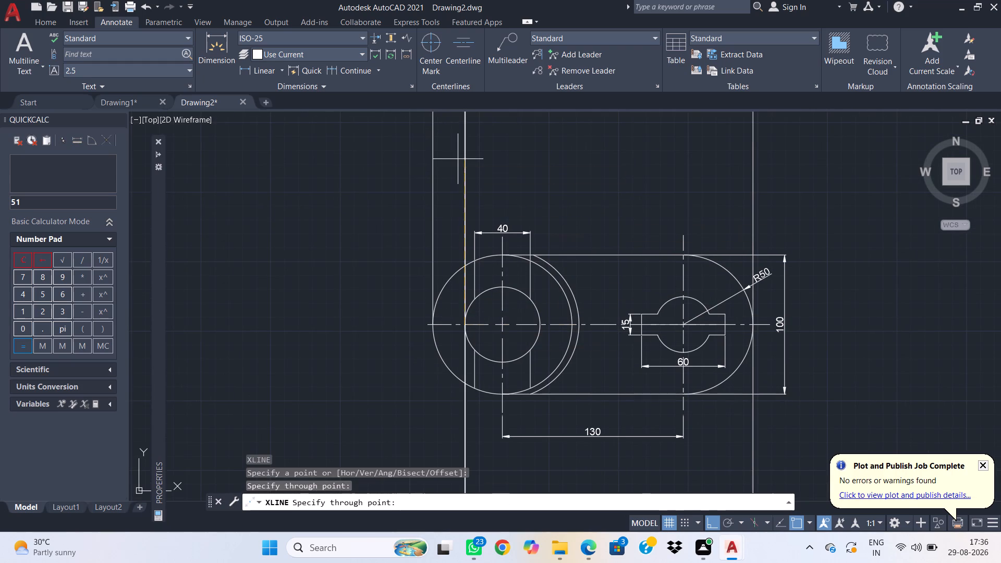
key("Escape")
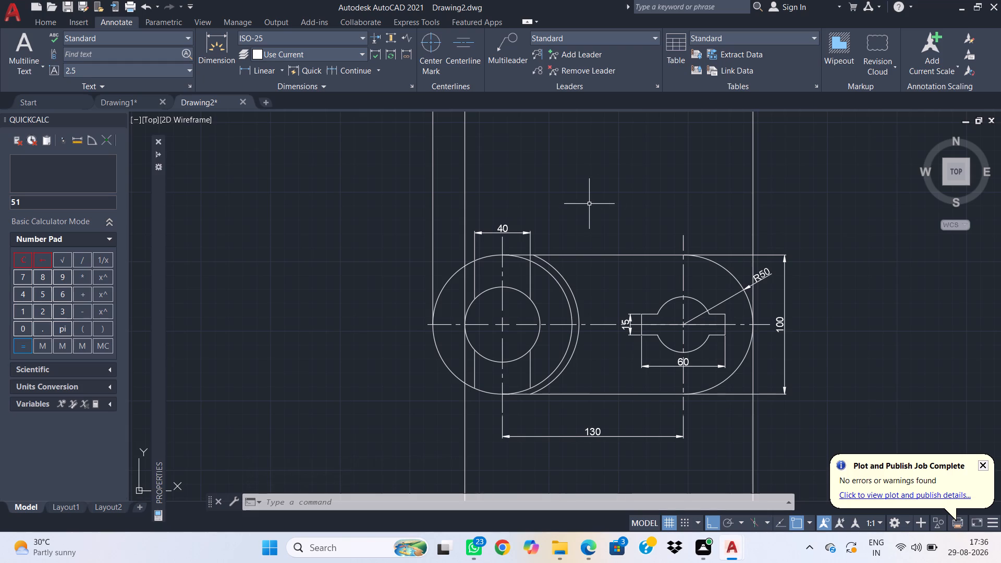
Draw vertical construction lines through the points where the slot's two edges meet the boss's inner circle.
key("x")
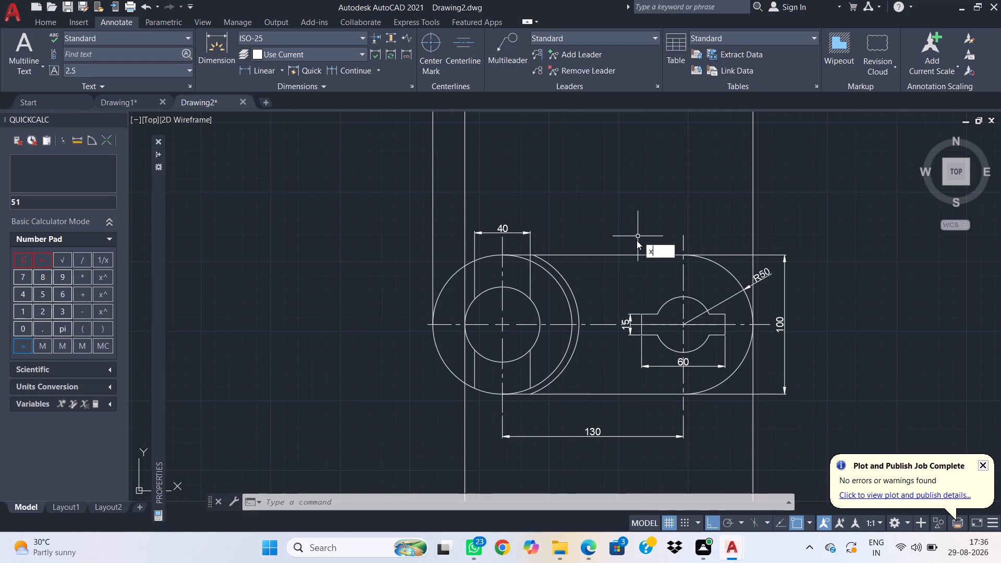
key("l")
key("space")
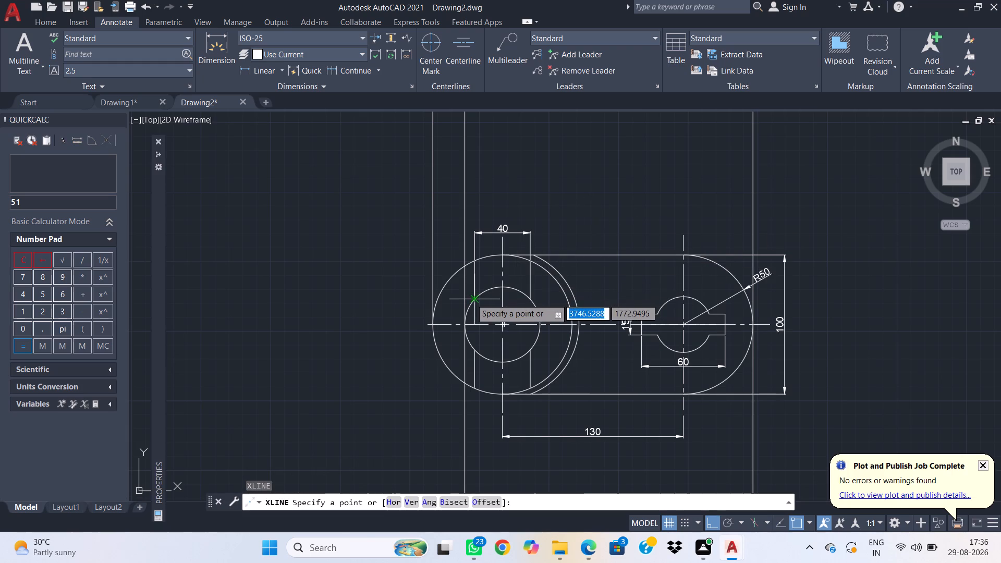
left_click(472, 297)
left_click(510, 163)
key("Escape")
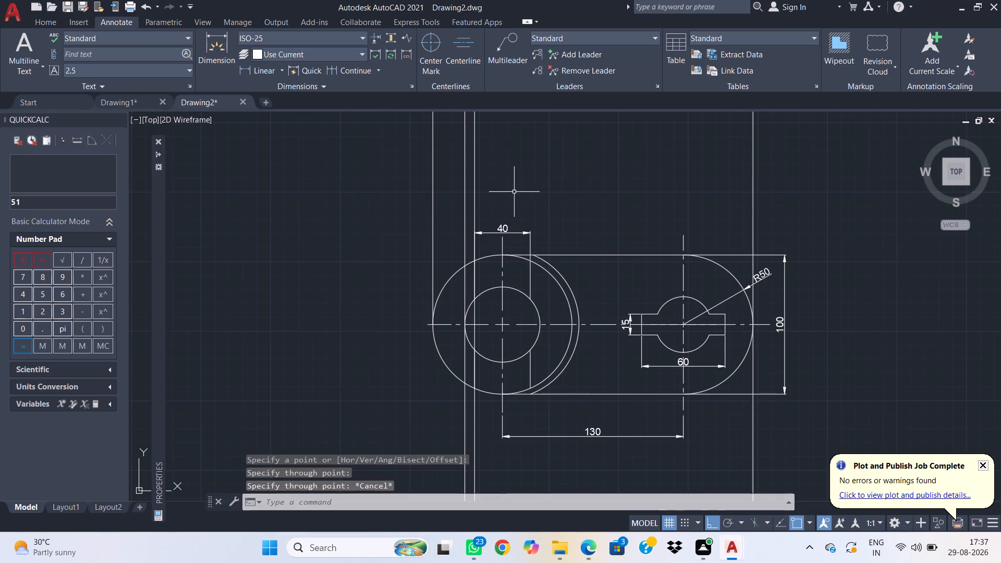
key("v")
key("Escape")
key("space")
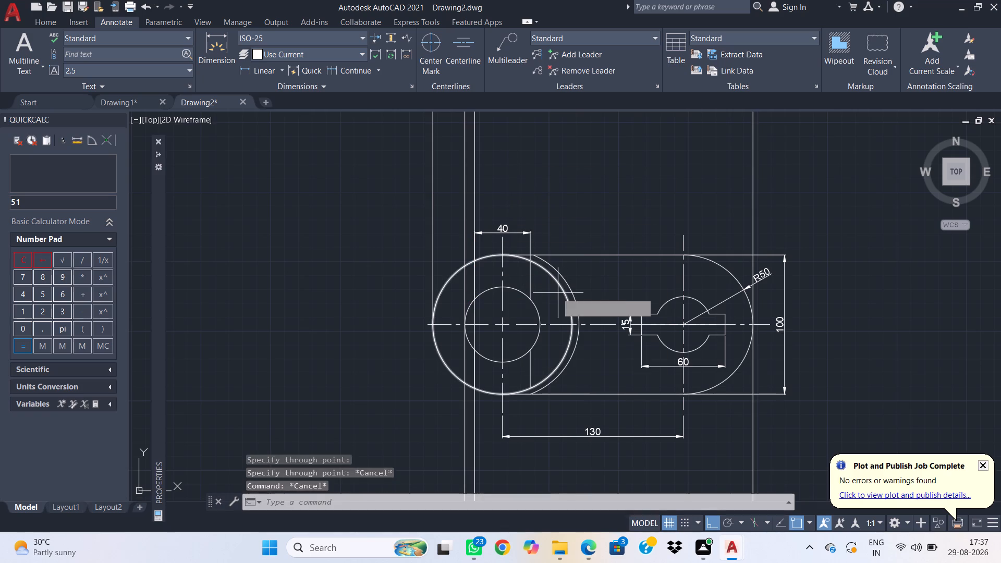
left_click(530, 298)
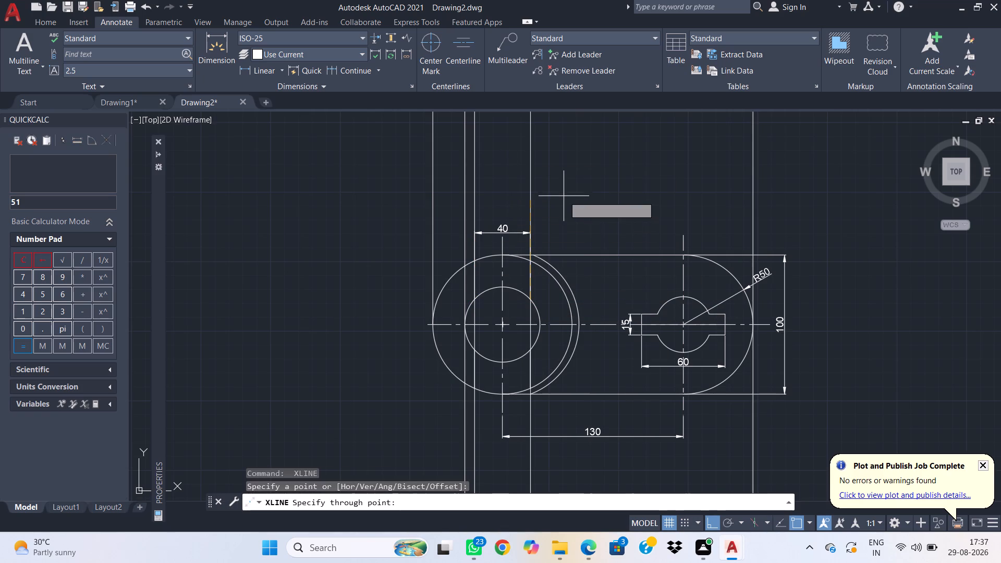
left_click(564, 195)
key("Escape")
Draw a vertical construction line through the rightmost quadrant of the slotted boss's inner circle.
key("space")
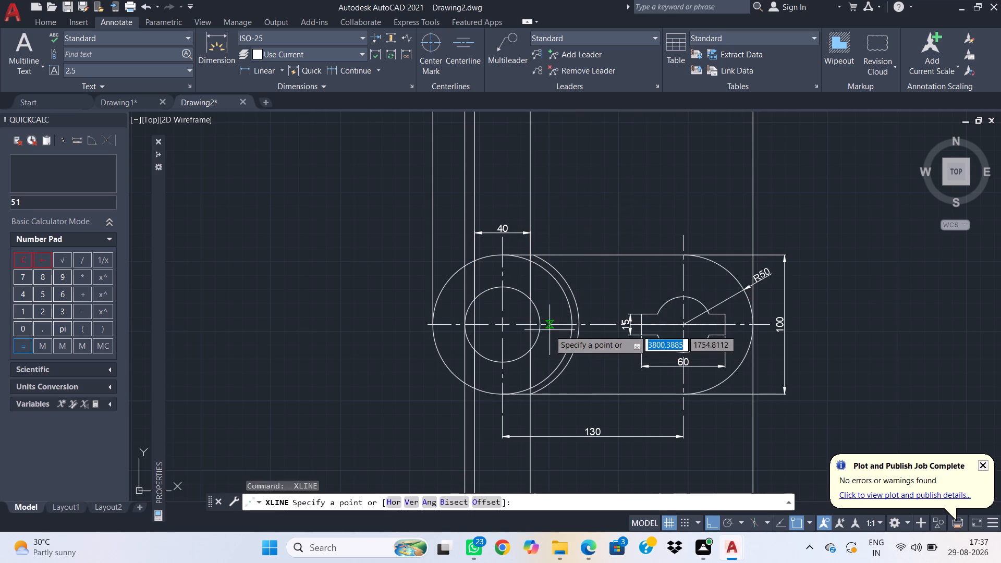
left_click(540, 324)
left_click(582, 208)
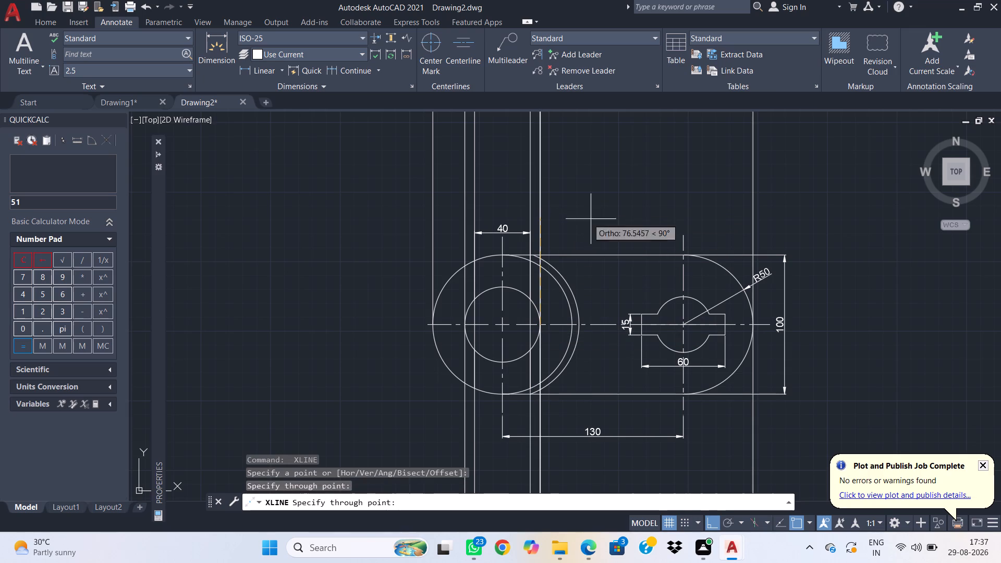
key("Escape")
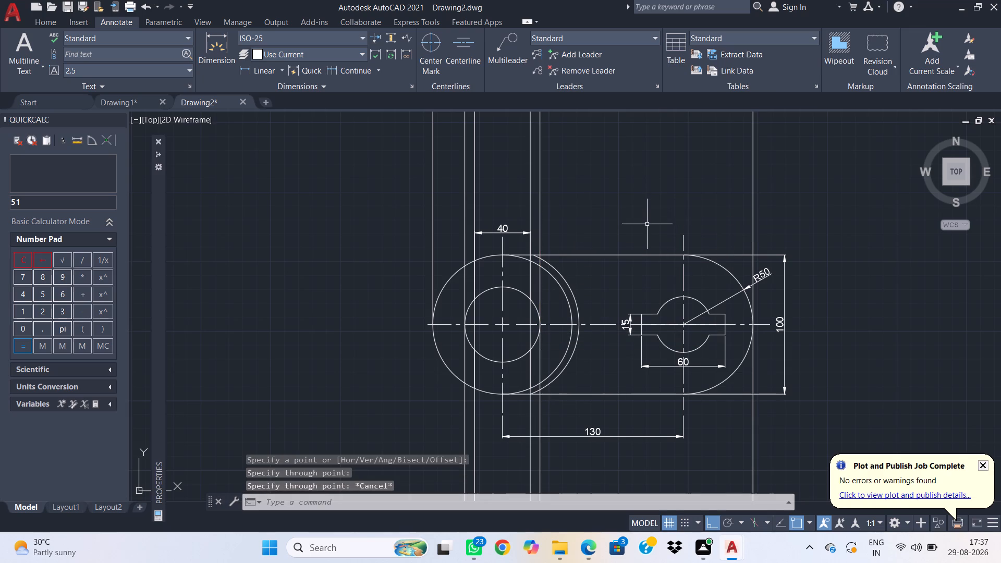
Draw vertical construction lines through the left keyway's outer end and its junction with the bore circle.
key("space")
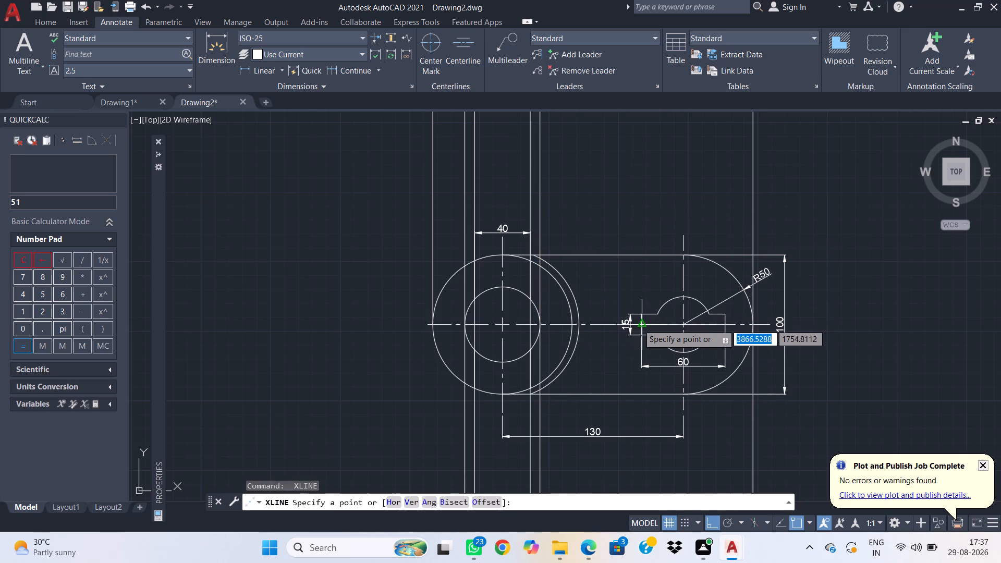
scroll(660, 318, "up", 1)
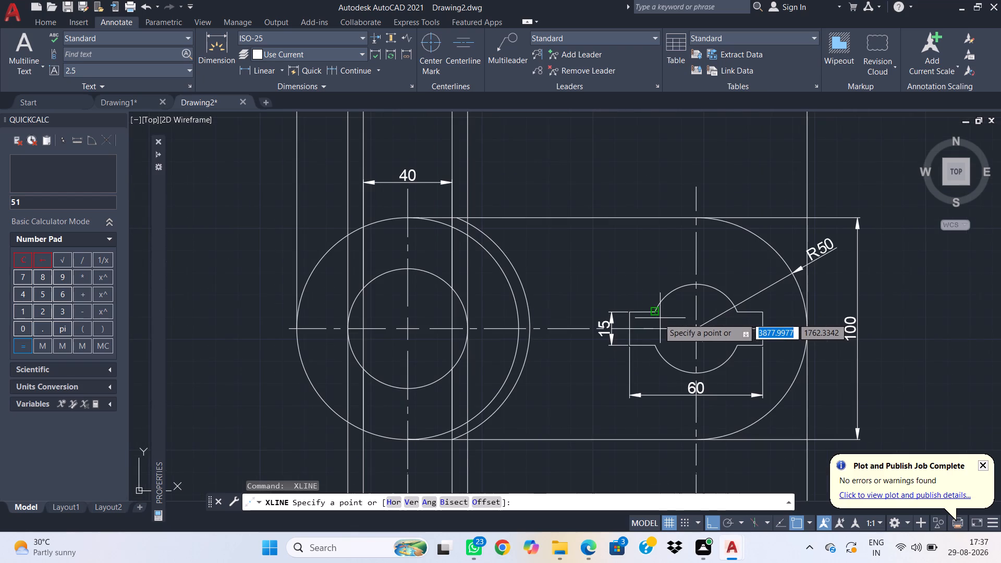
left_click_drag(633, 313, 633, 307)
left_click(626, 170)
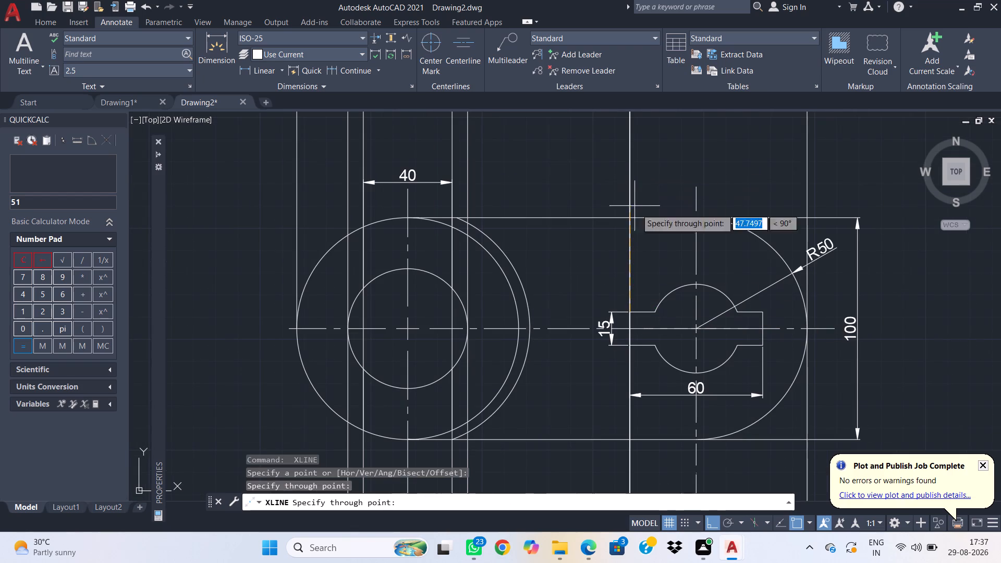
key("Escape")
key("space")
left_click_drag(653, 312, 653, 300)
left_click(660, 139)
key("Escape")
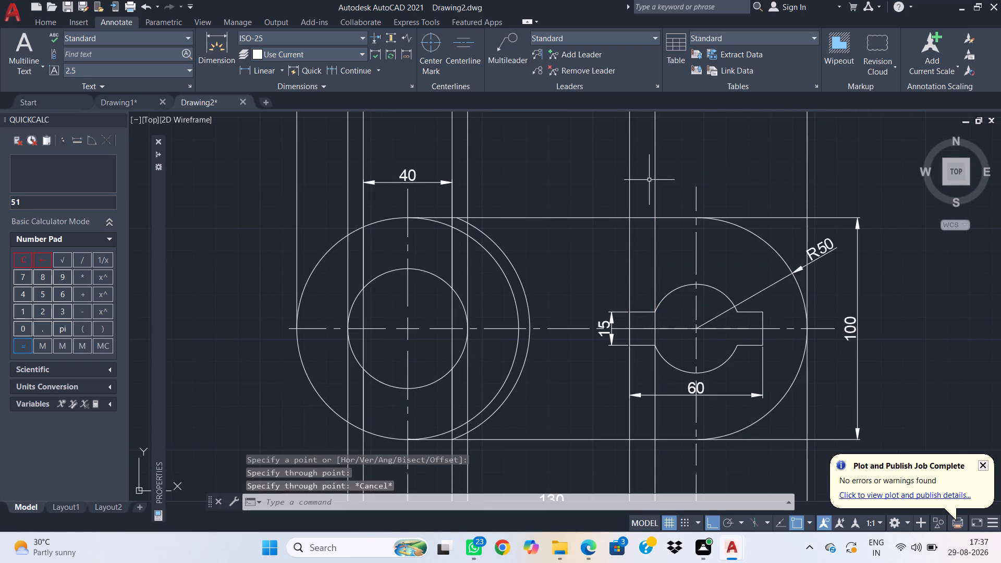
Draw a vertical construction line through the centre of the double-keyway bore.
key("space")
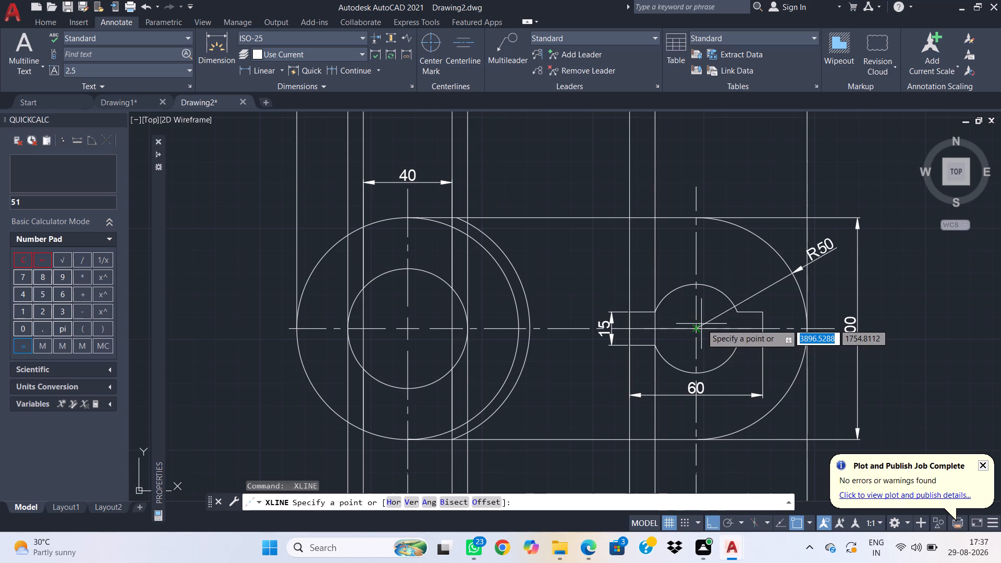
left_click(697, 327)
left_click(717, 176)
key("Escape")
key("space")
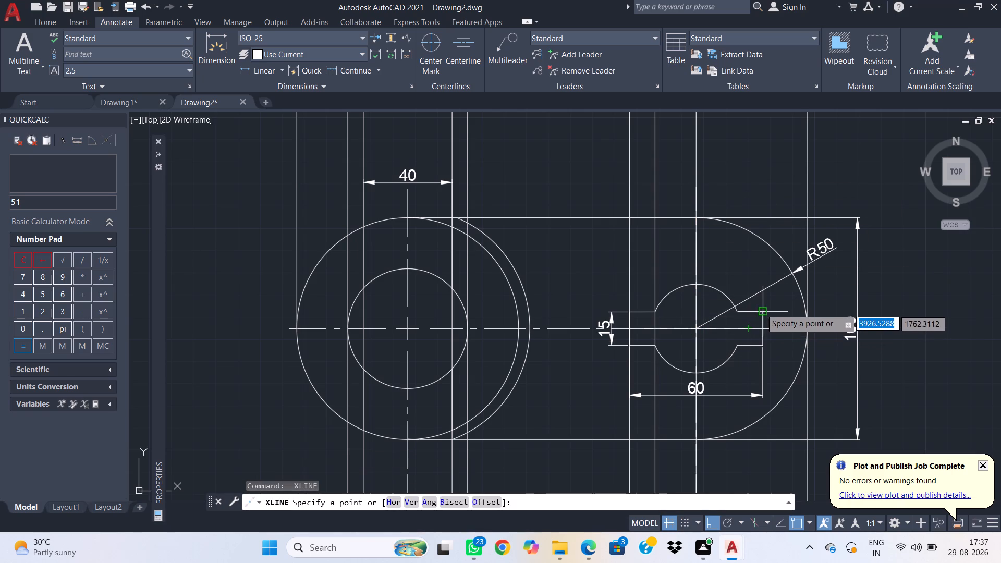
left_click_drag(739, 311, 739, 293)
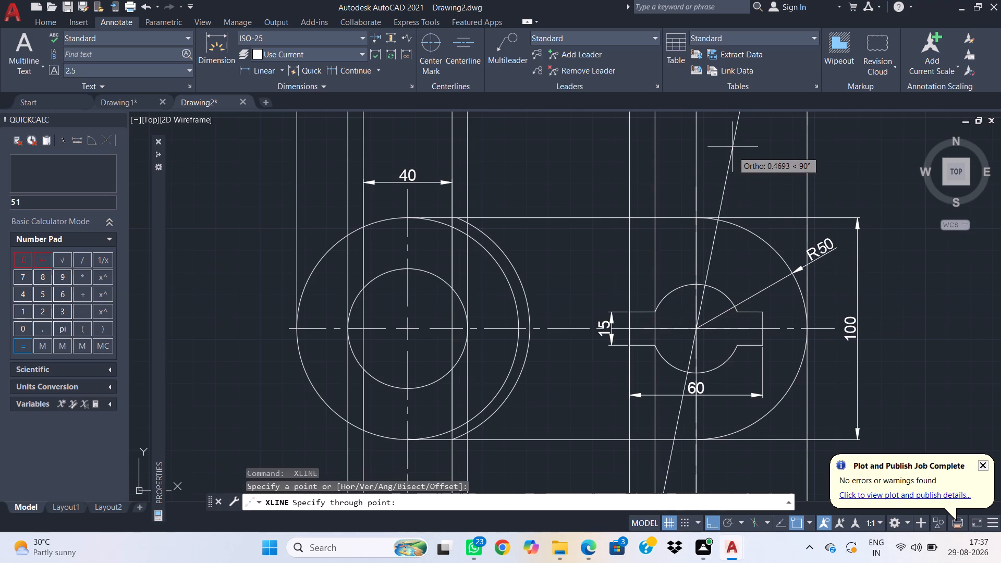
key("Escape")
Draw a vertical construction line through the outer end of the right keyway.
key("space")
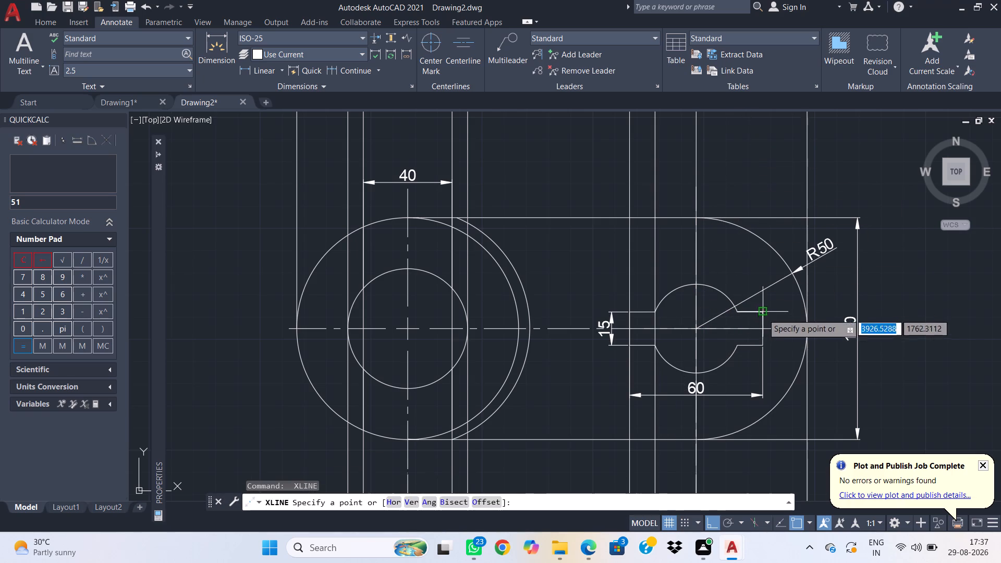
left_click_drag(764, 311, 762, 296)
left_click(743, 130)
key("Escape")
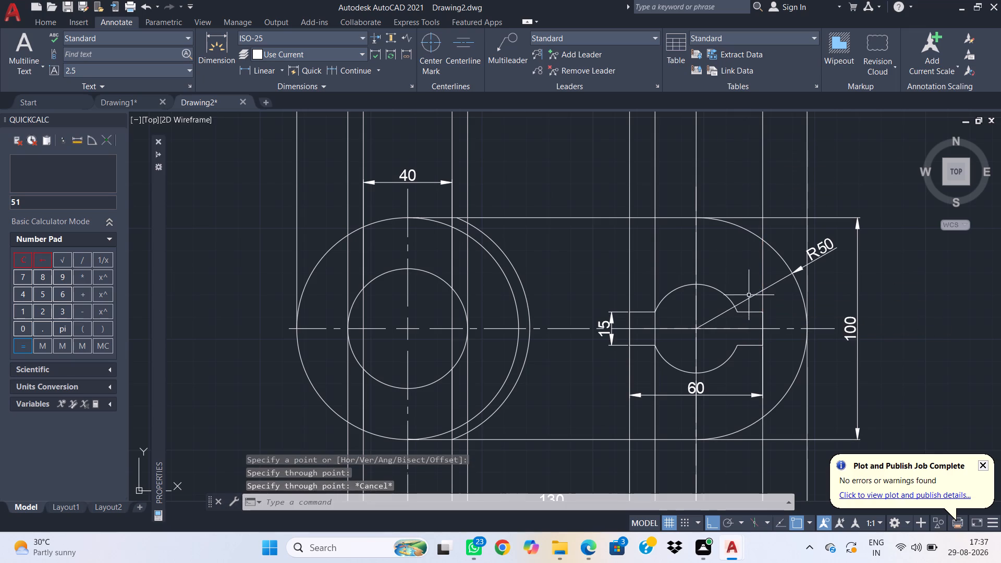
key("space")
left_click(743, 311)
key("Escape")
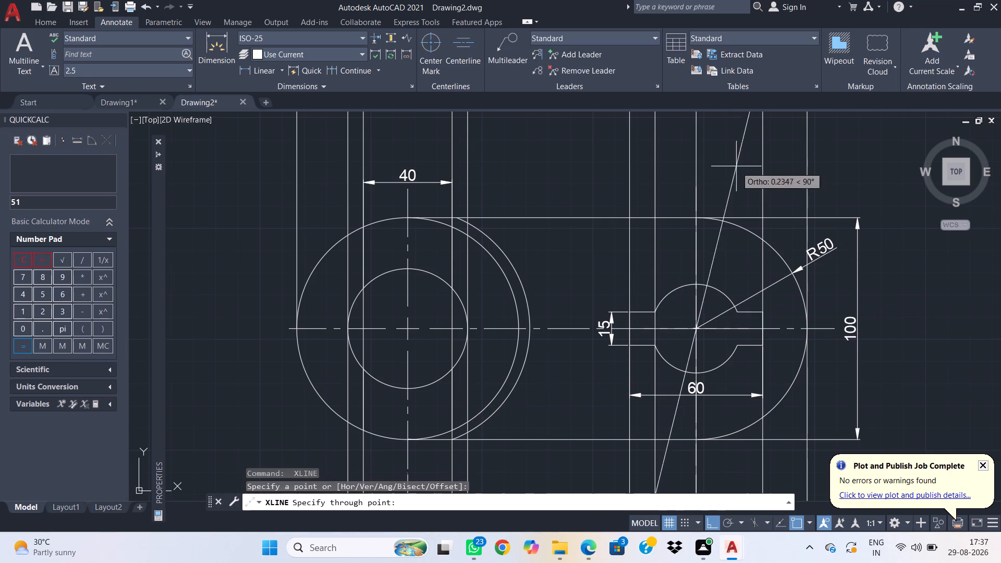
Draw a vertical construction line through the junction of the right keyway and the bore circle.
key("space")
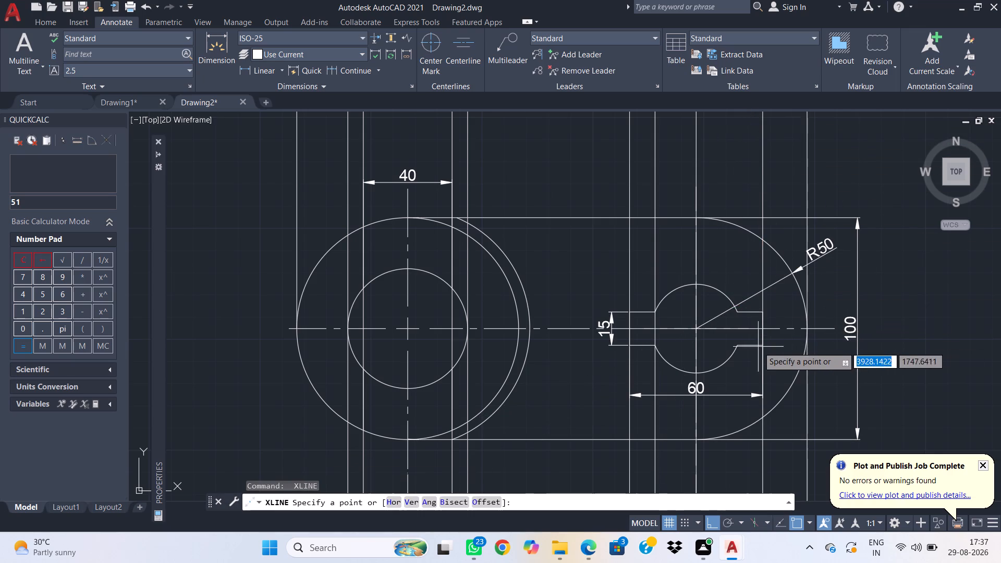
left_click(739, 346)
left_click(728, 172)
key("Escape")
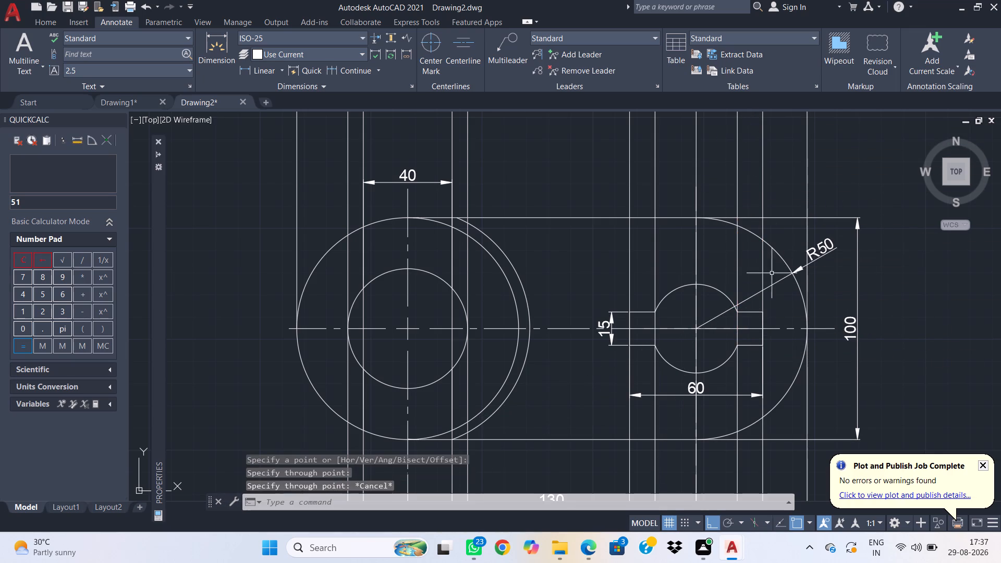
Draw the boss's top outline from the 65-long vertical's upper end to the inner circle's right construction line, including a slot 40 wide and 10 deep.
scroll(760, 262, "down", 1)
middle_click_drag(536, 253, 768, 444)
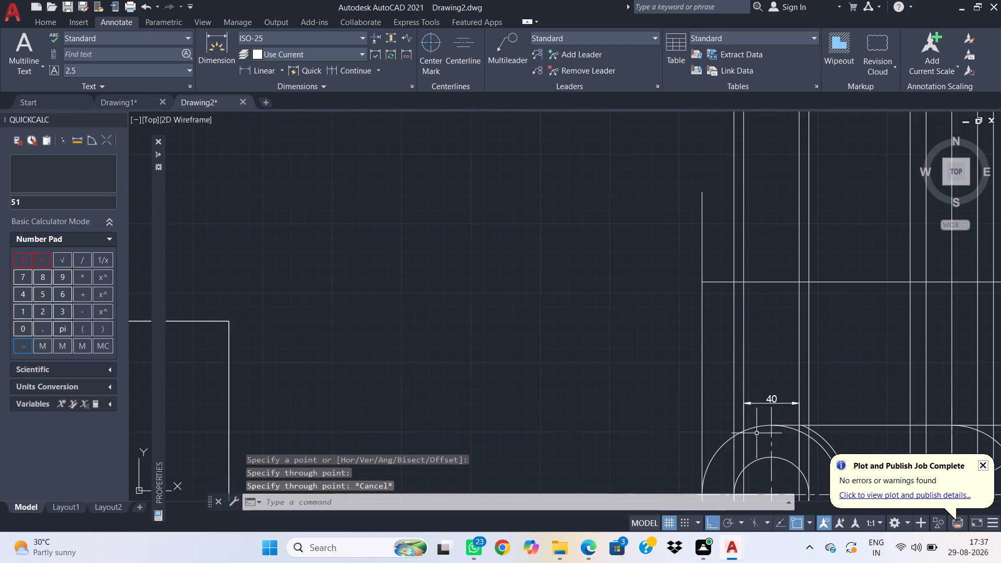
key("l")
key("space")
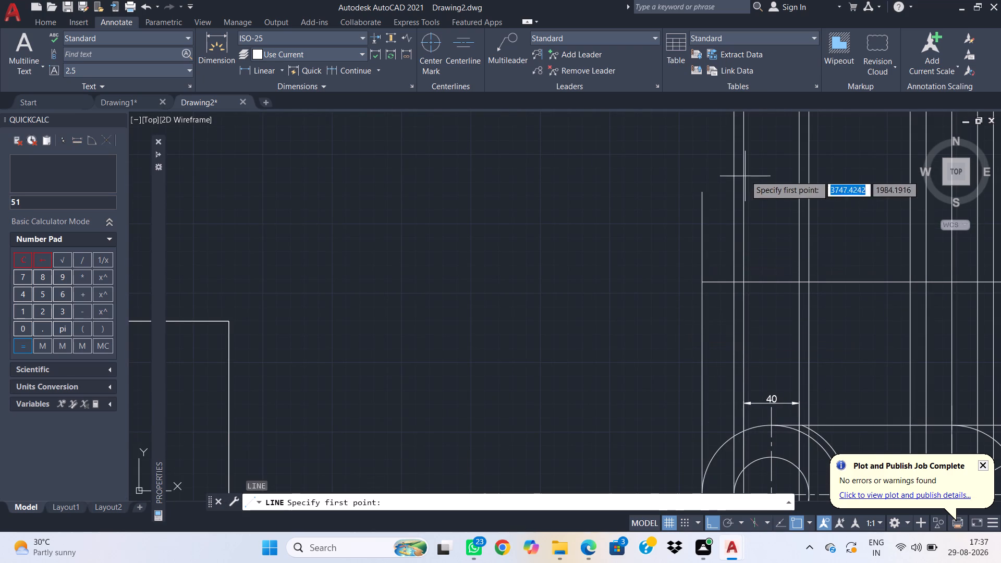
left_click(703, 192)
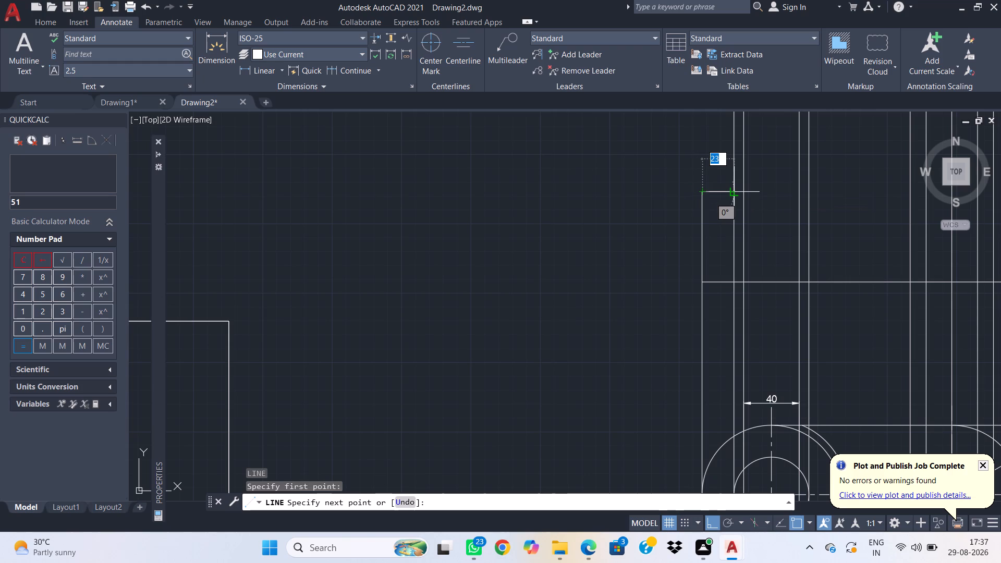
left_click(737, 189)
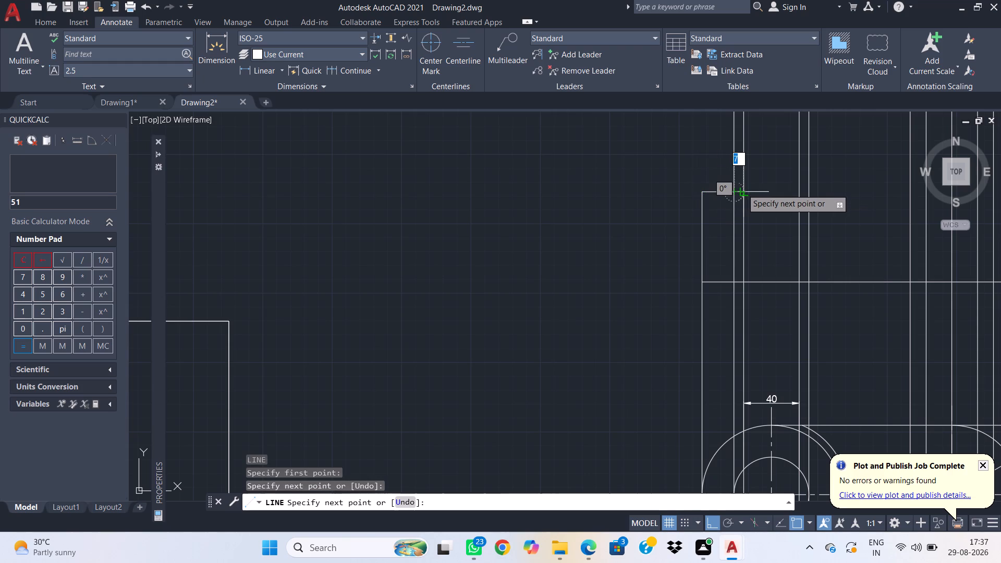
left_click(742, 189)
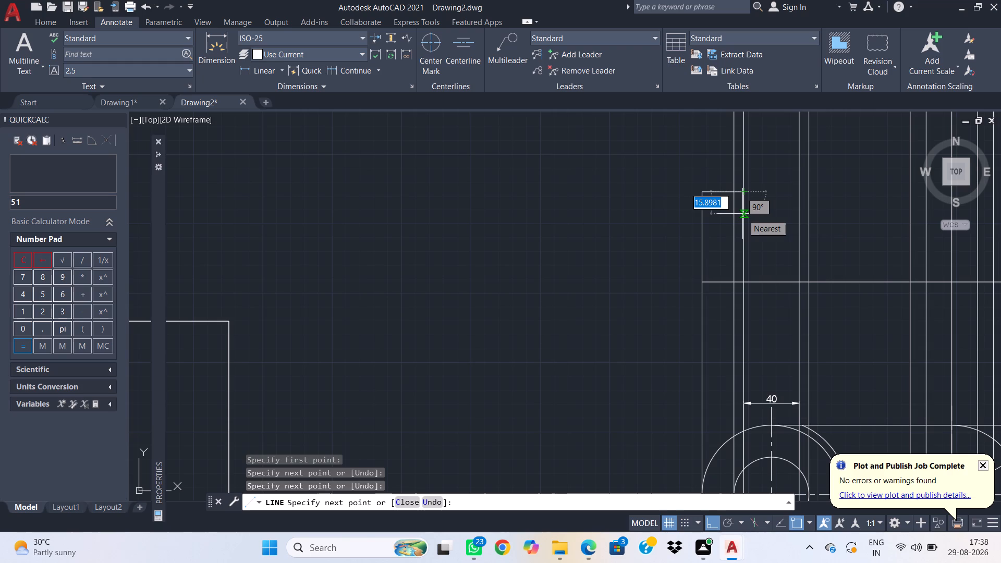
type("10")
key("Return")
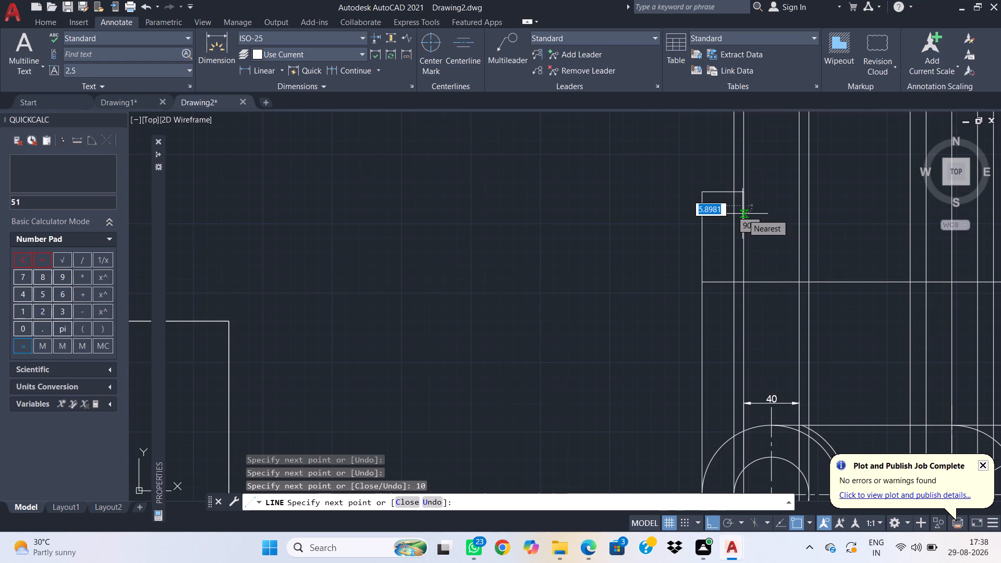
left_click(798, 207)
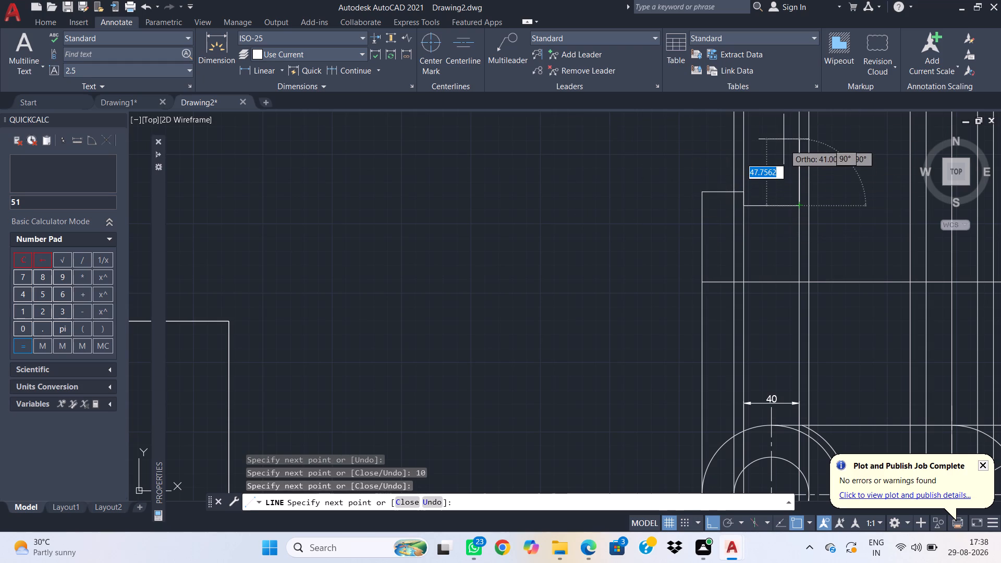
type("10")
key("Return")
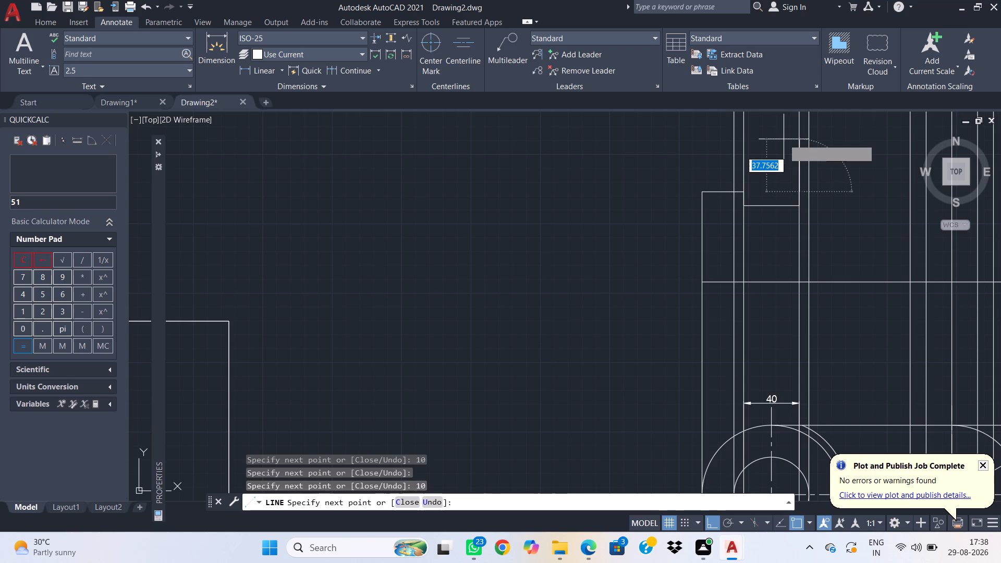
left_click(812, 191)
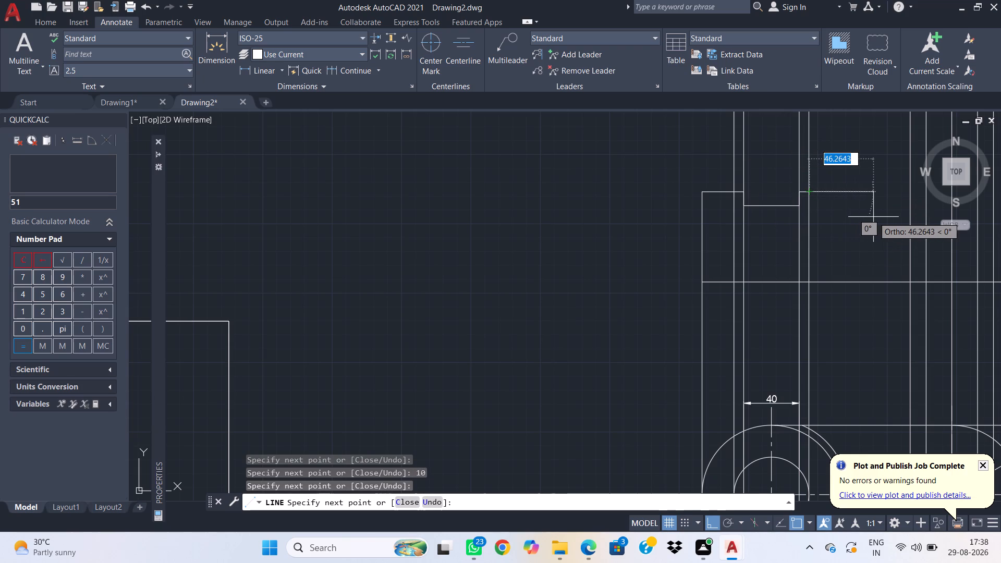
middle_click_drag(873, 224, 742, 207)
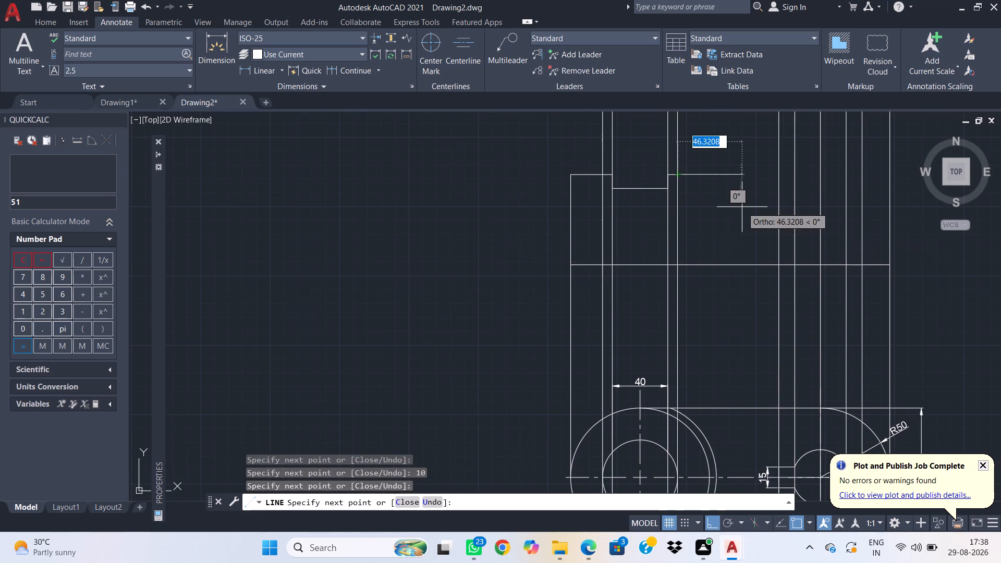
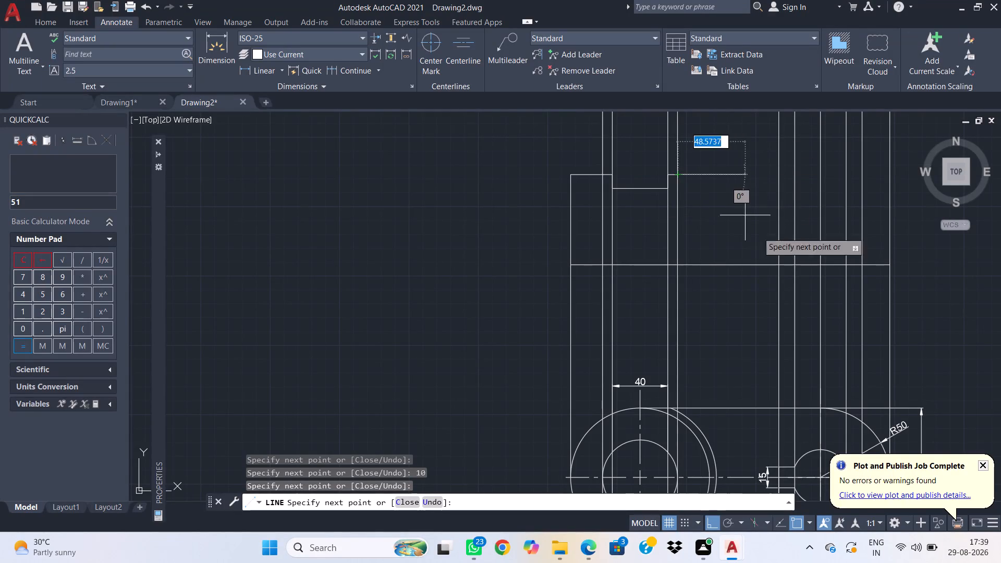
Draw a vertical construction line through the right quadrant of the boss's full outer circle.
key("Escape")
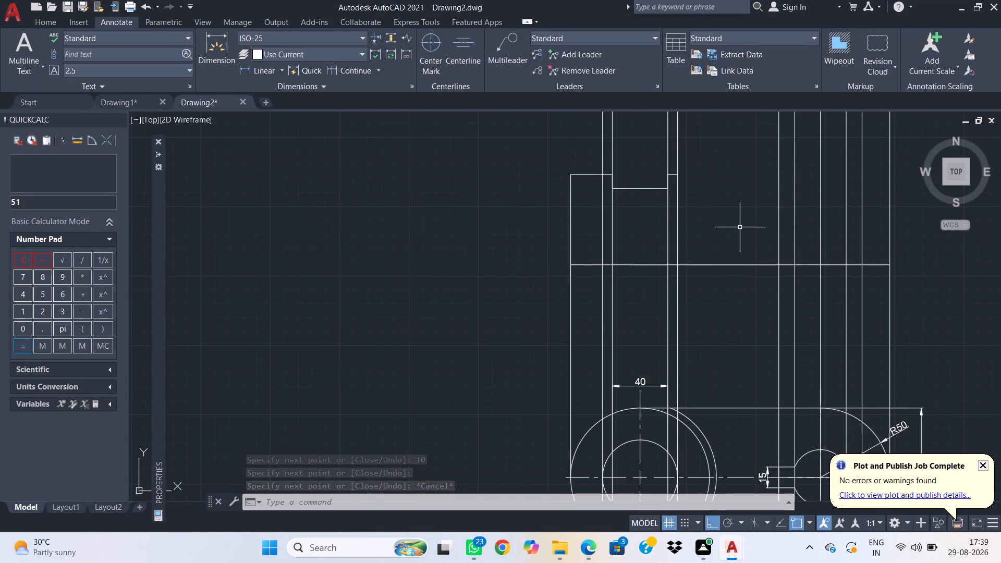
type("xl")
key("space")
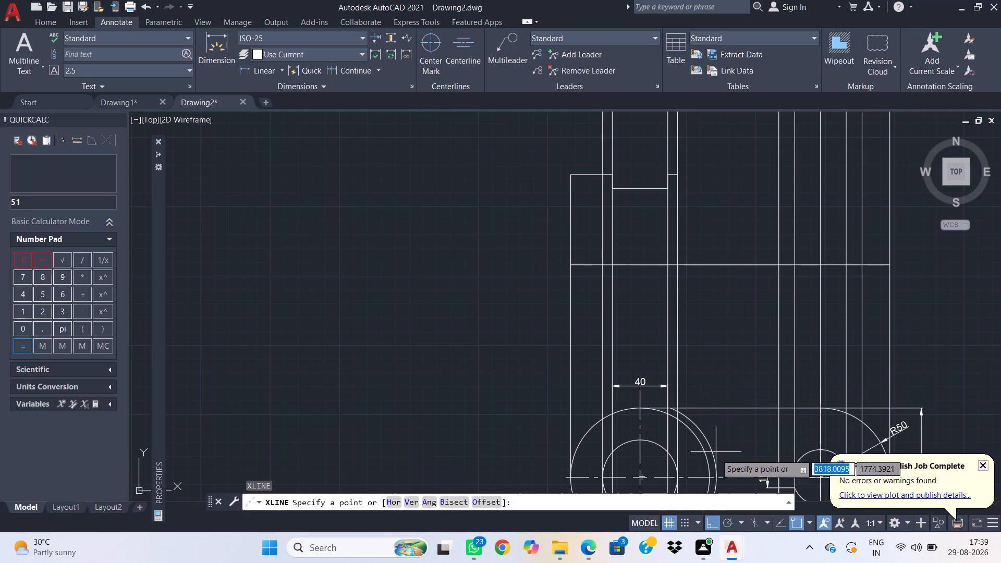
left_click_drag(709, 477, 707, 462)
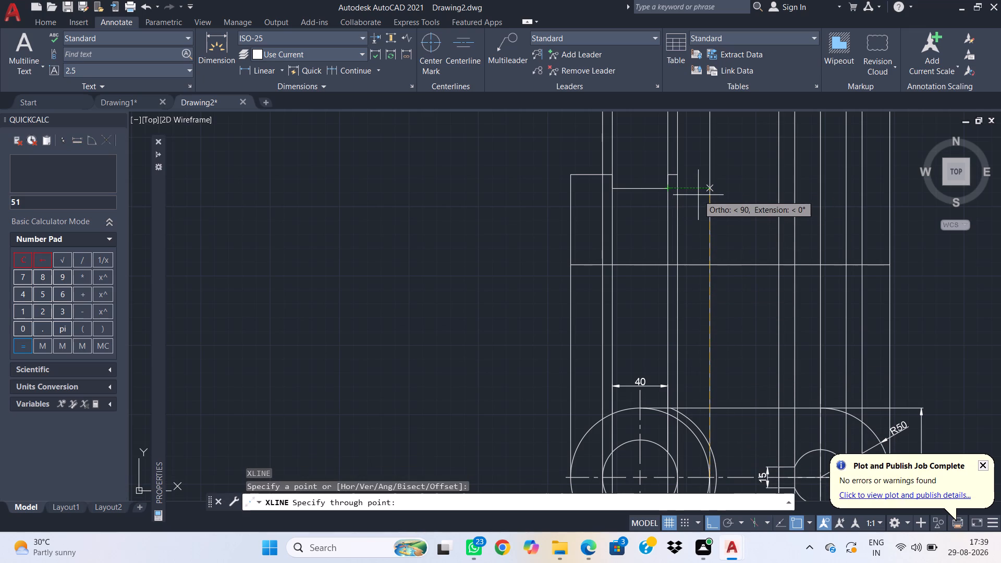
left_click(728, 177)
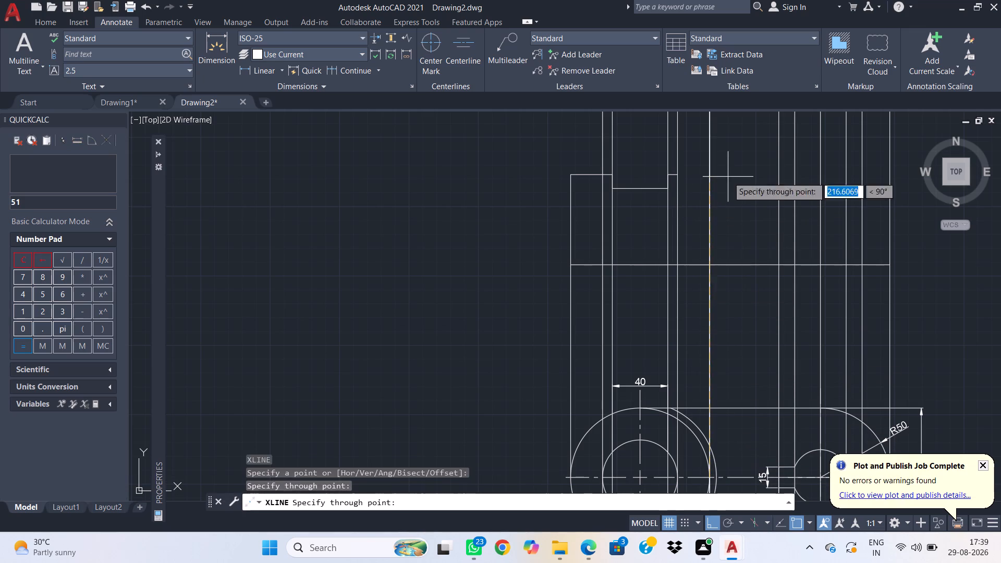
key("Escape")
Draw a line extending the boss's top edge from the inner circle's right construction line to the outer circle's right construction line.
key("l")
key("space")
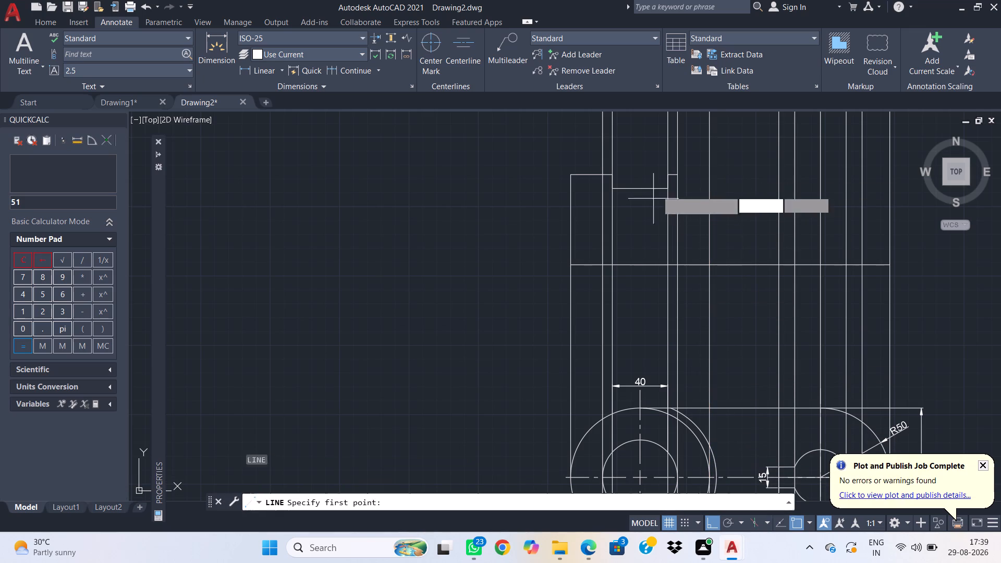
left_click(681, 175)
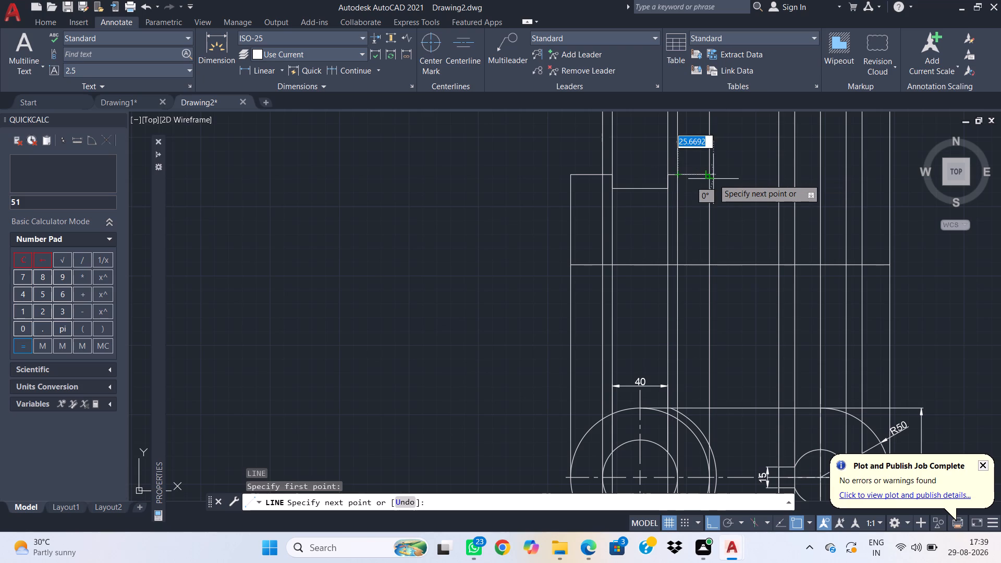
left_click(711, 176)
key("Escape")
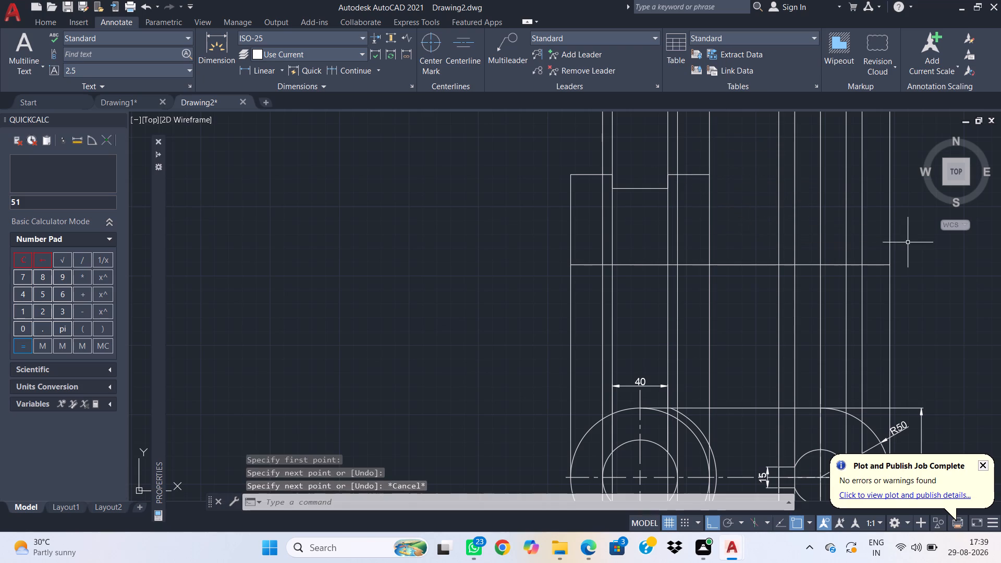
Draw the arm's outline from the base line's right end: 25 up, across to the boss's right construction line, and up to the boss's top corner.
key("l")
key("space")
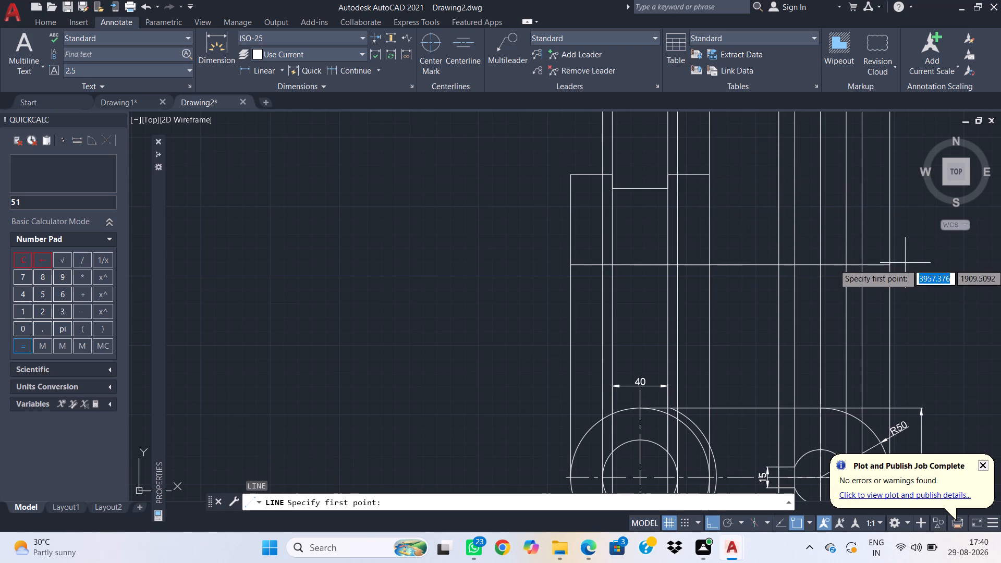
left_click(889, 266)
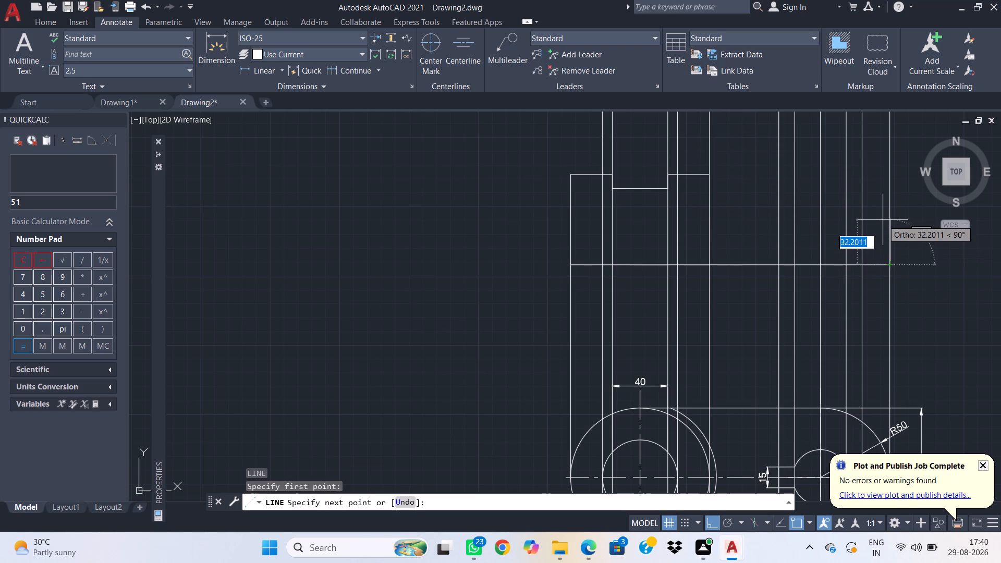
type("25")
key("Return")
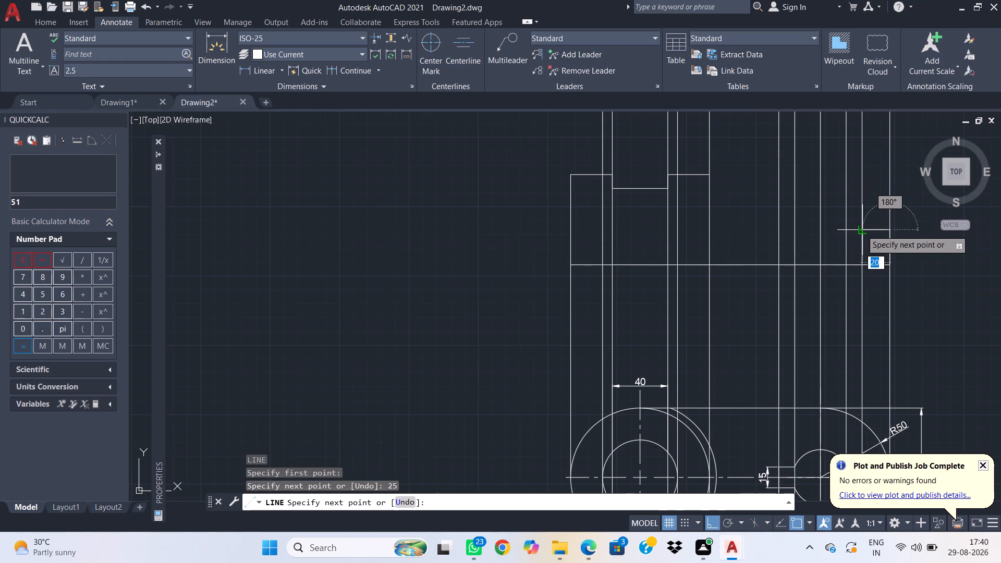
left_click(861, 230)
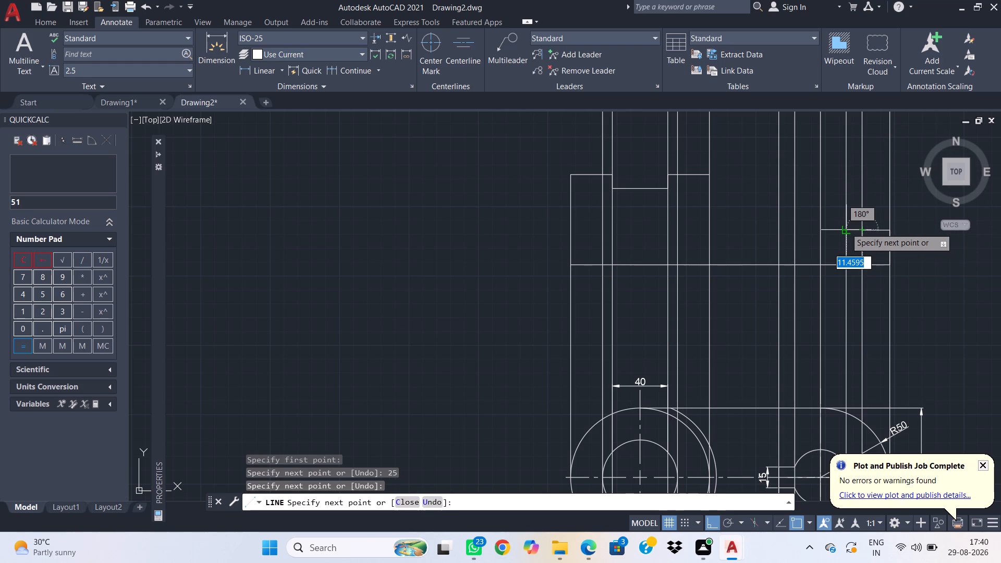
left_click(846, 228)
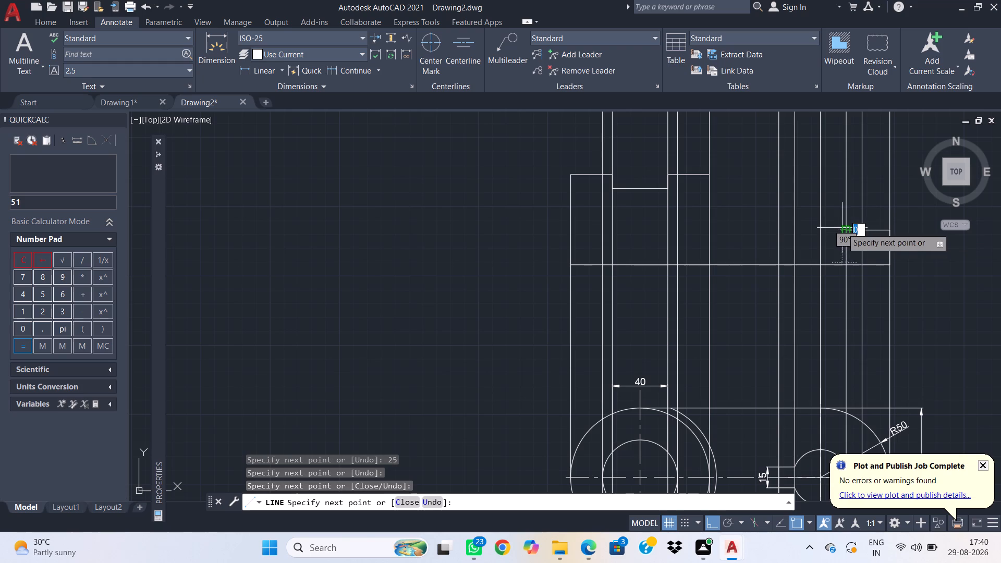
left_click(821, 227)
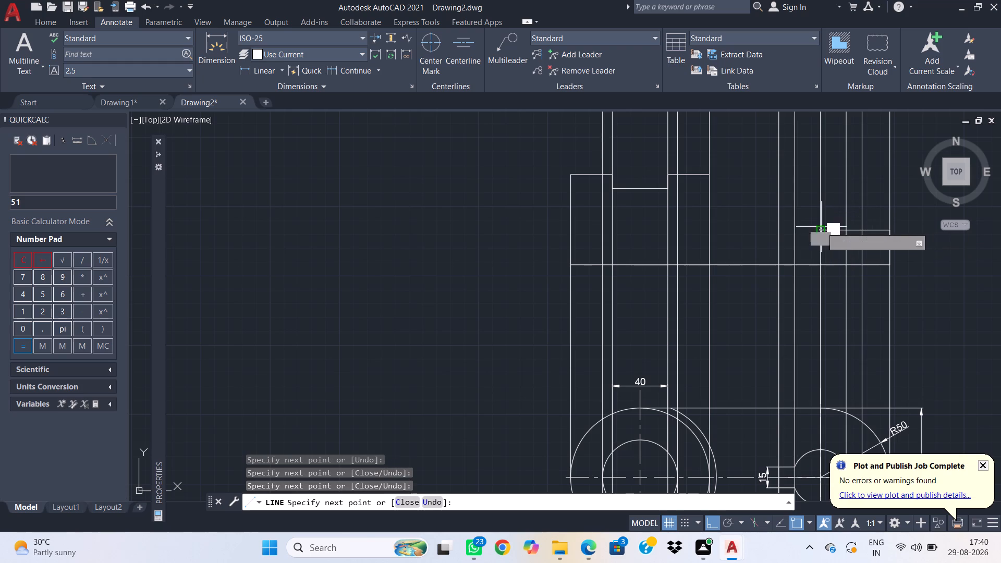
left_click(796, 226)
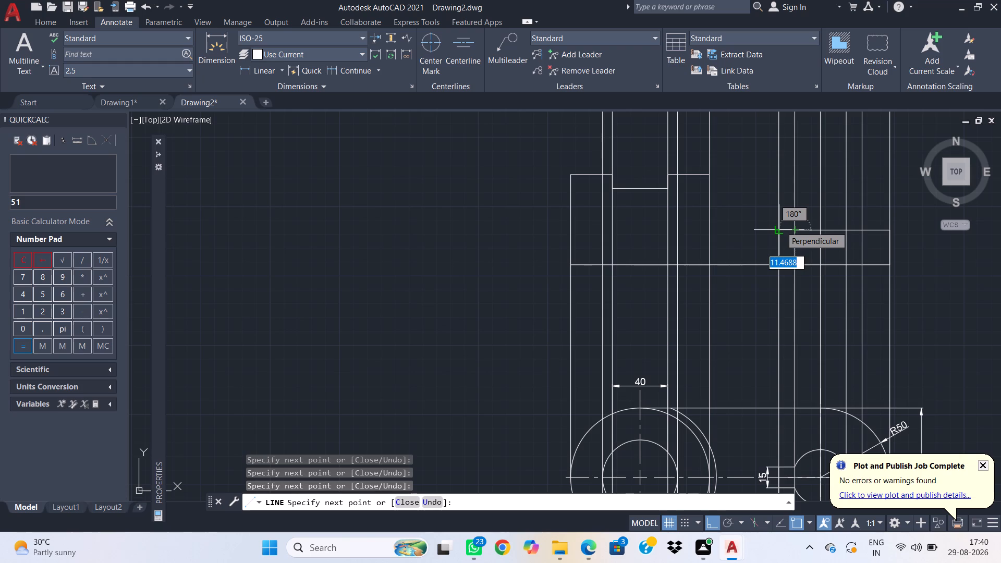
left_click(780, 226)
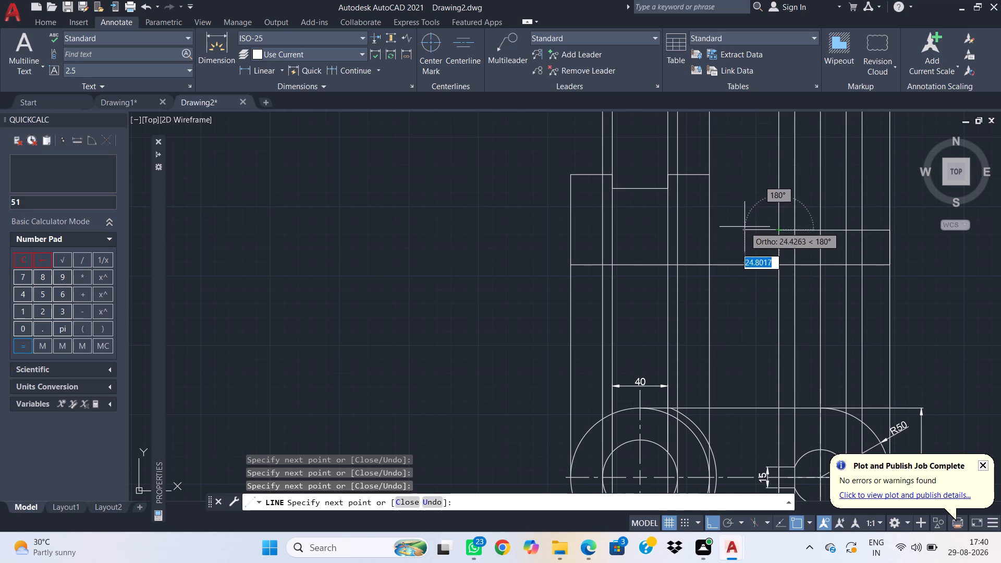
left_click(711, 231)
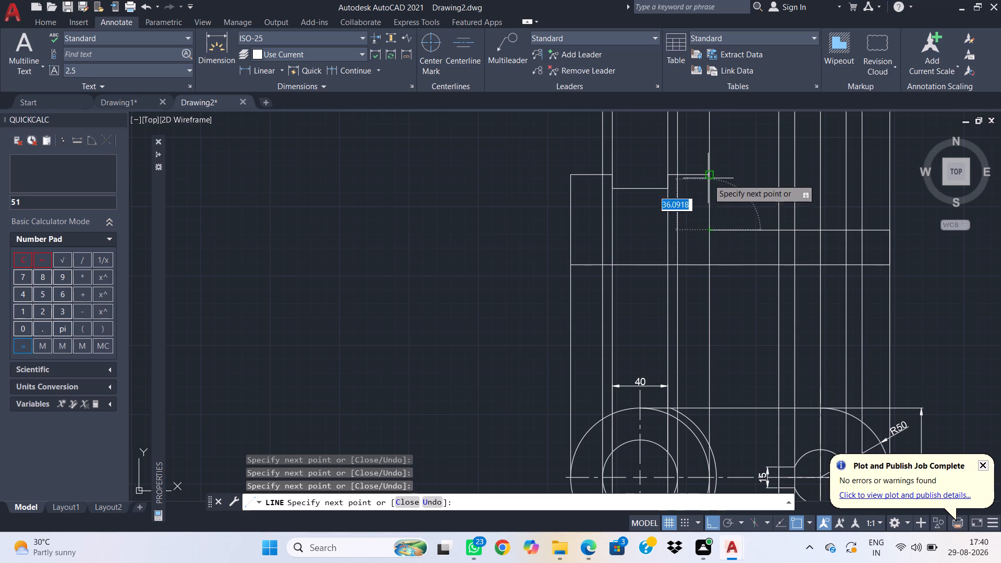
left_click(707, 176)
key("Escape")
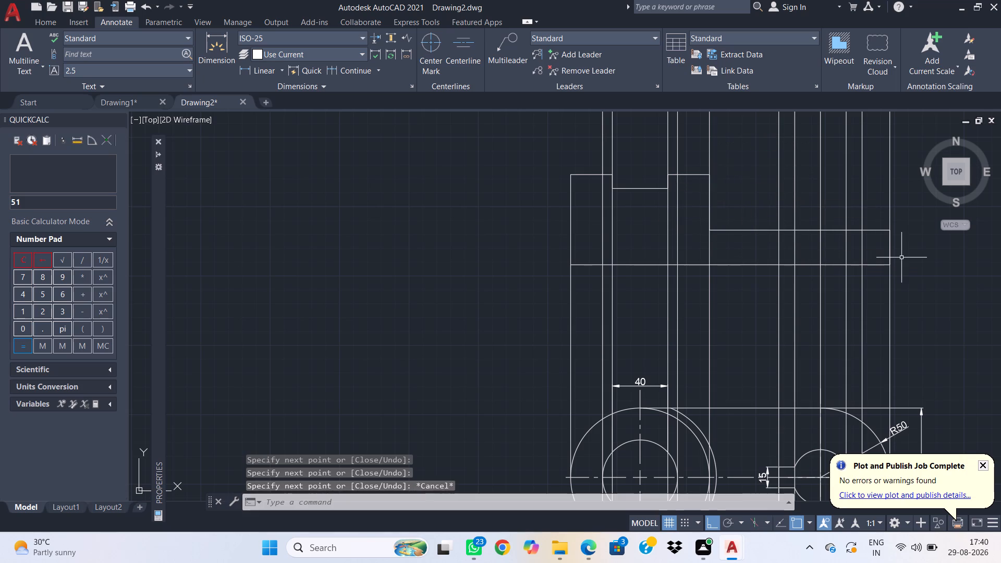
Trim the vertical construction lines above the upper view's outline and between its base line and the lower view.
scroll(897, 213, "down", 1)
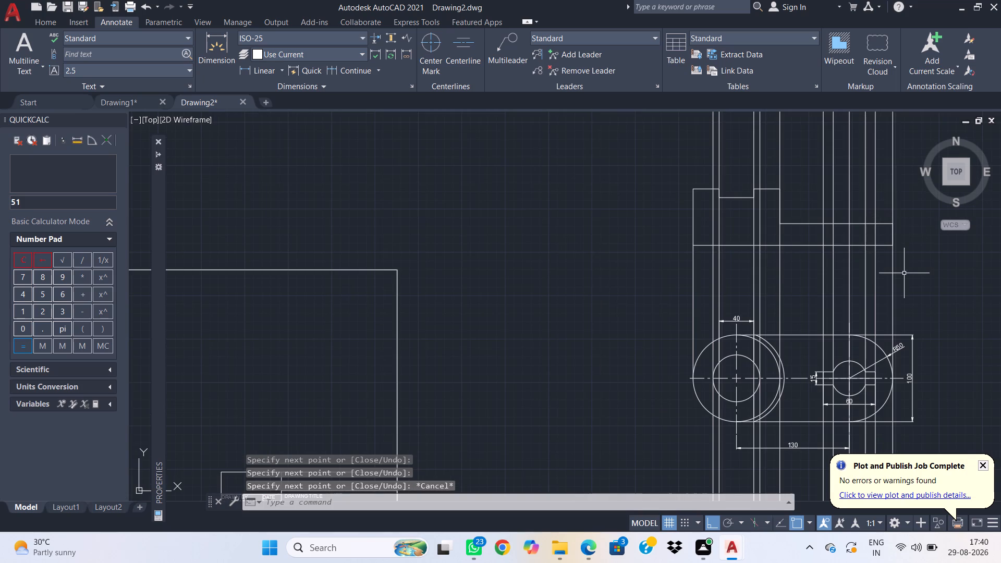
type("tr")
key("space")
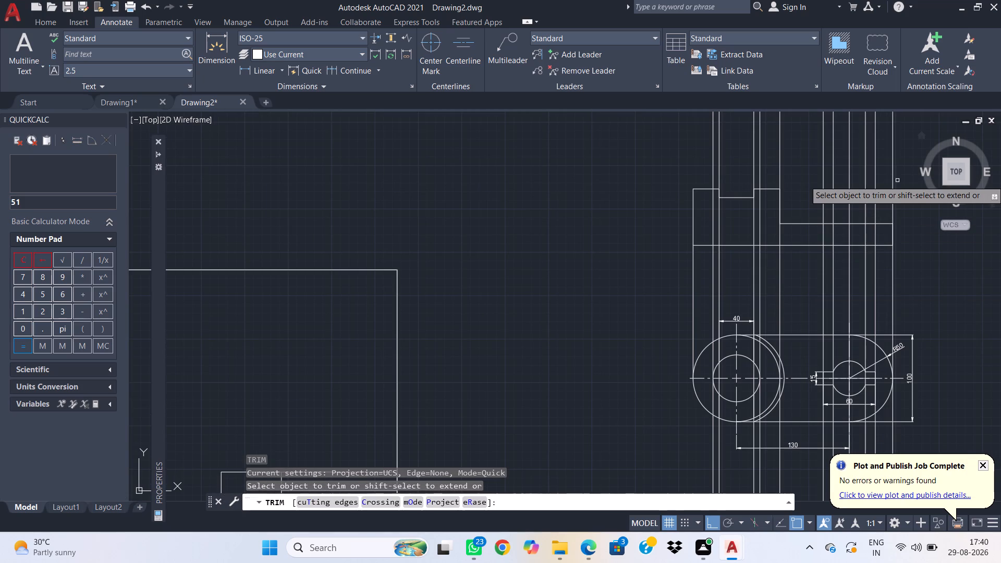
left_click_drag(911, 192, 685, 177)
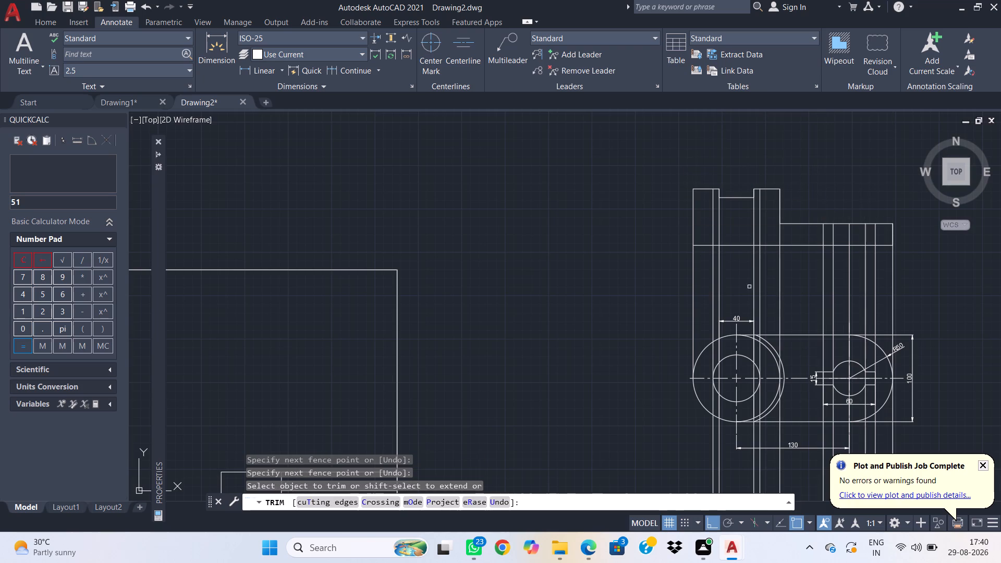
left_click_drag(941, 287, 671, 289)
key("Escape")
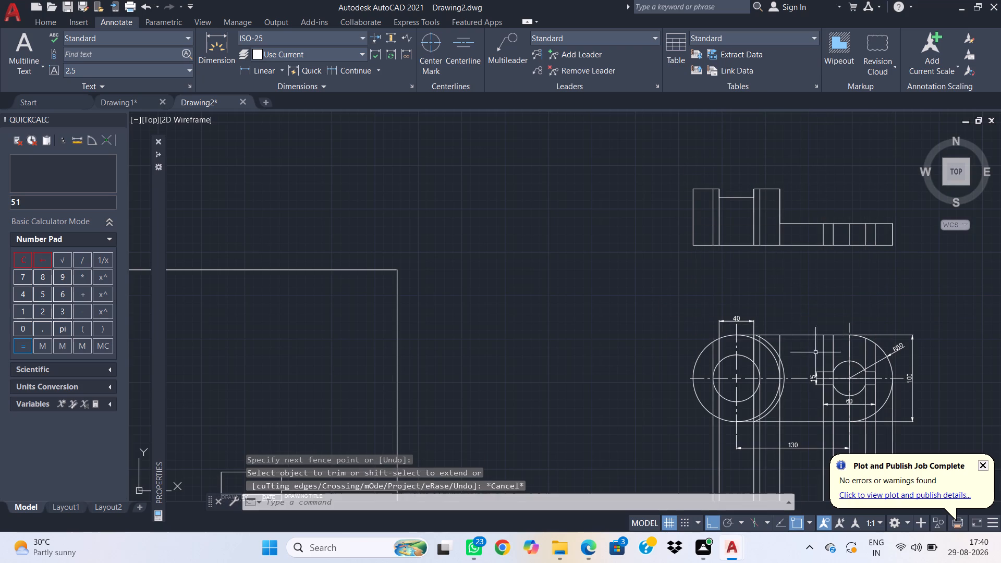
Delete the leftover construction rays running down through and below the lower view.
scroll(823, 356, "down", 1)
middle_click_drag(840, 384, 792, 250)
left_click_drag(877, 352, 861, 358)
left_click(567, 399)
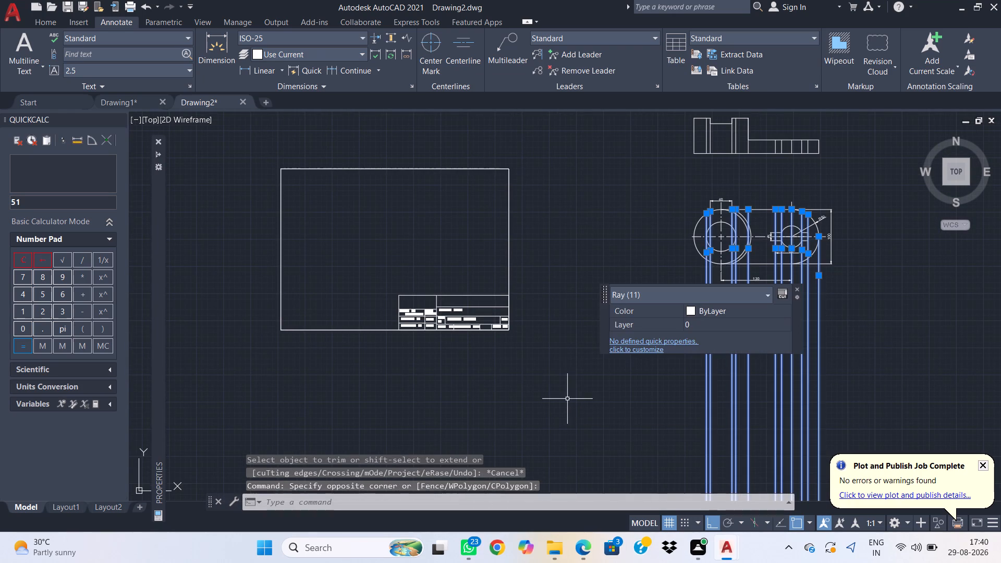
key("Delete")
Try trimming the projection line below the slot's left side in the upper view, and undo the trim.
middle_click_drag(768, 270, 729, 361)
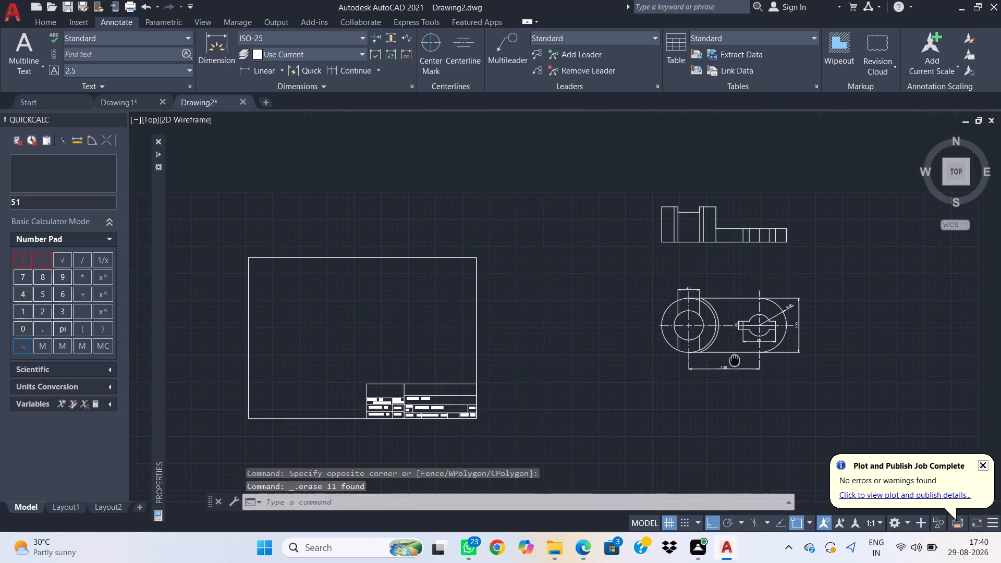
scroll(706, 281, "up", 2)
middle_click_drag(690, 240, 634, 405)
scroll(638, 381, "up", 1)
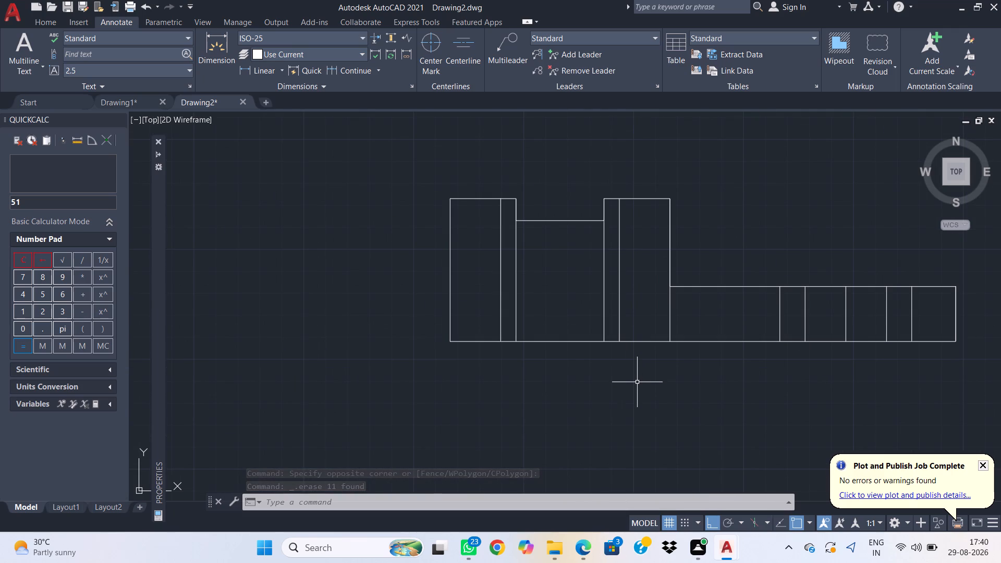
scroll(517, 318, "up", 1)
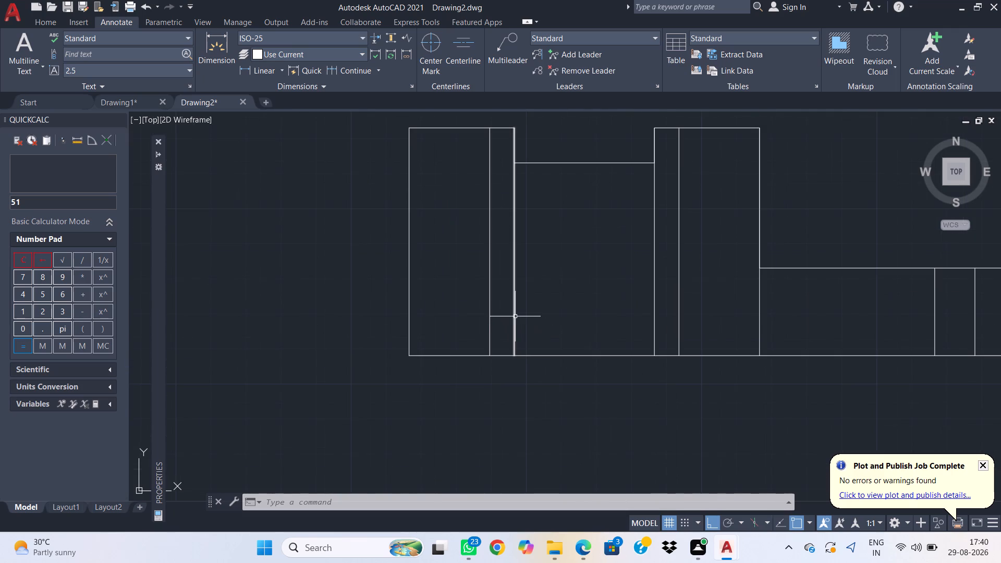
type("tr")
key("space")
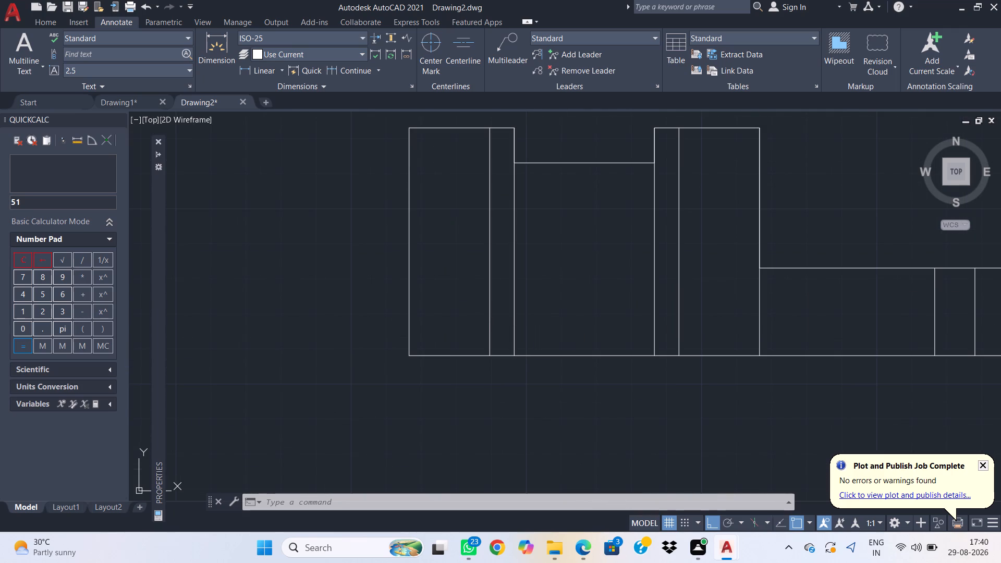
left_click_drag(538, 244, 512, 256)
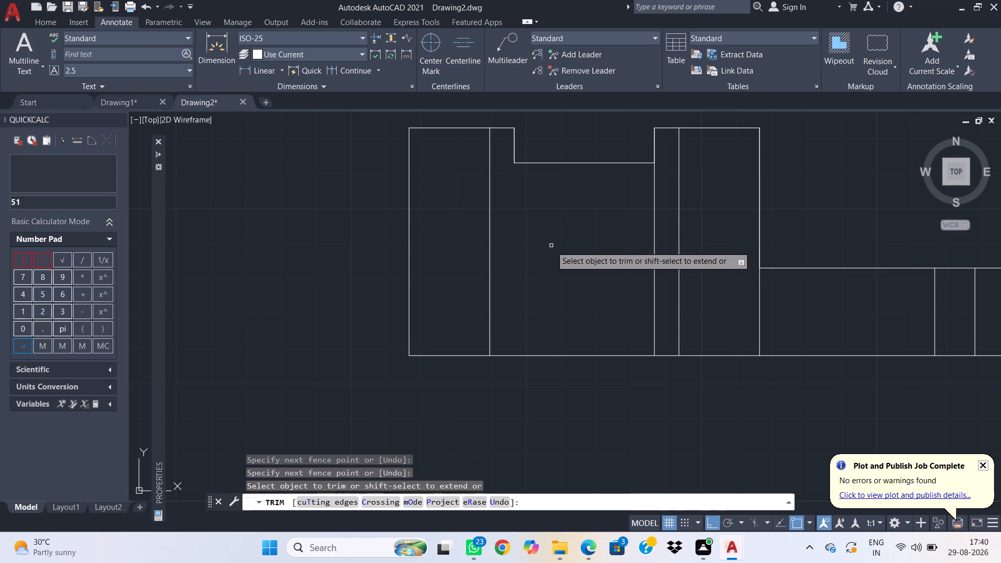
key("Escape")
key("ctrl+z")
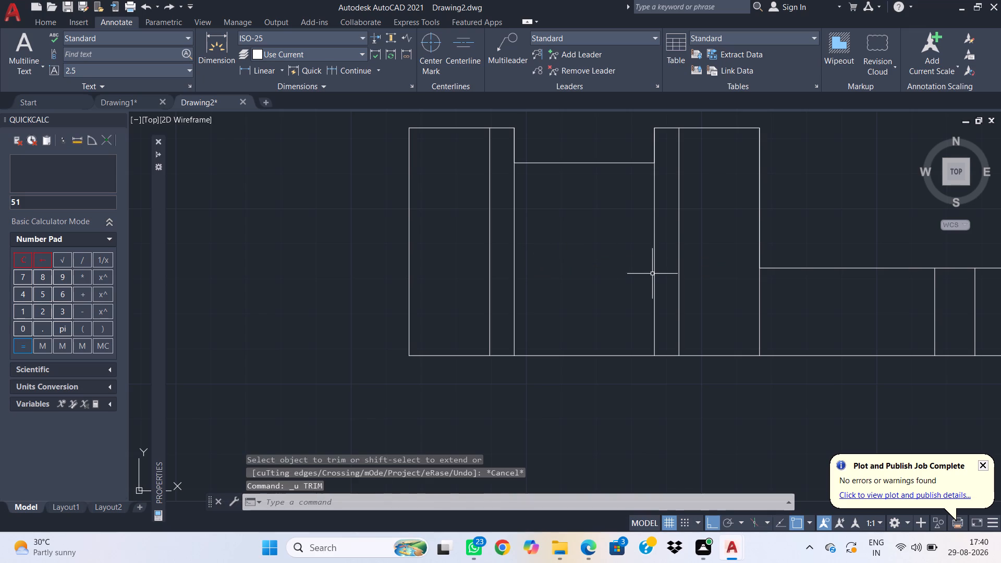
Delete the projection lines below both sides of the slot and the one overlapping the boss's right side.
left_click_drag(673, 289, 661, 290)
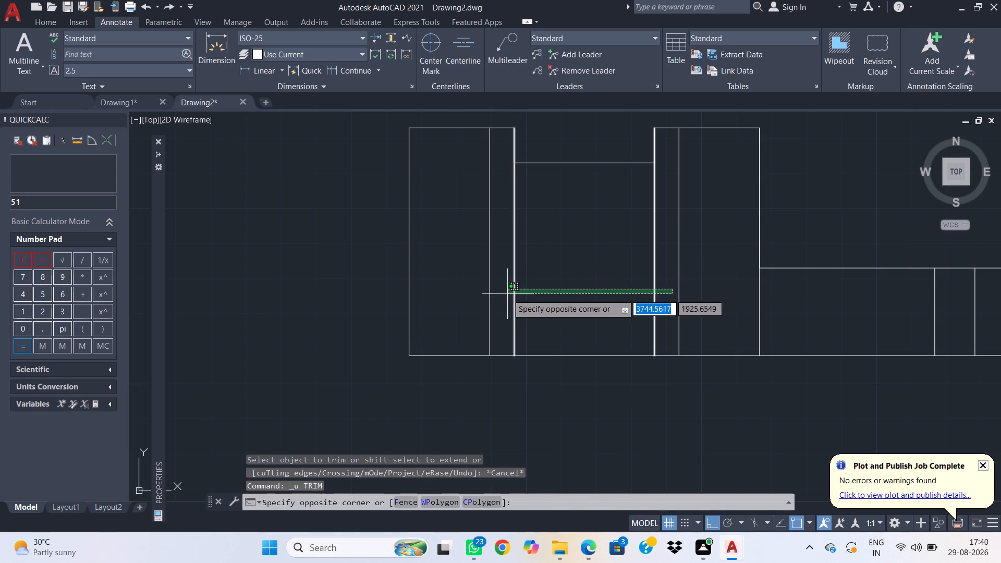
left_click(507, 294)
key("Delete")
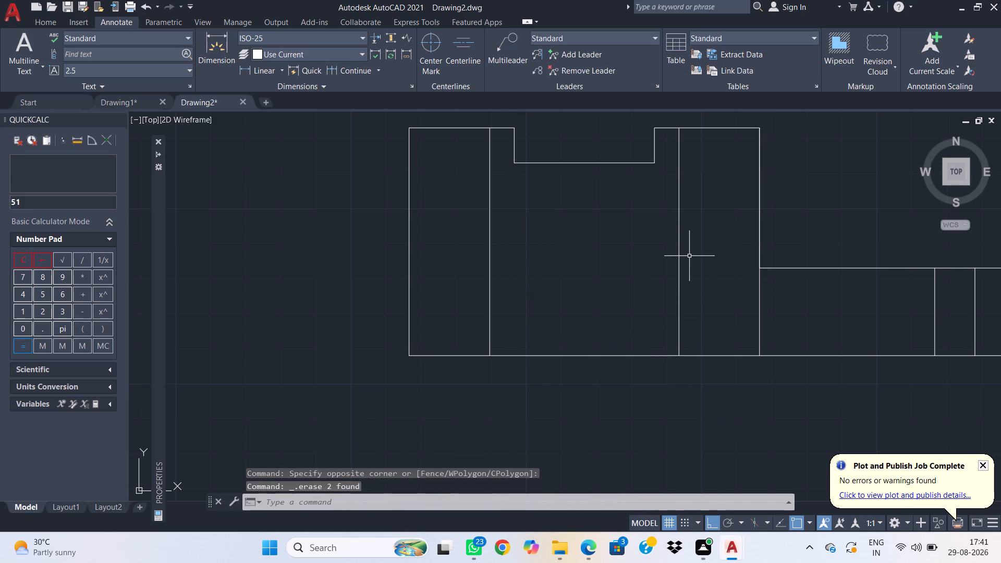
left_click(792, 306)
left_click(702, 316)
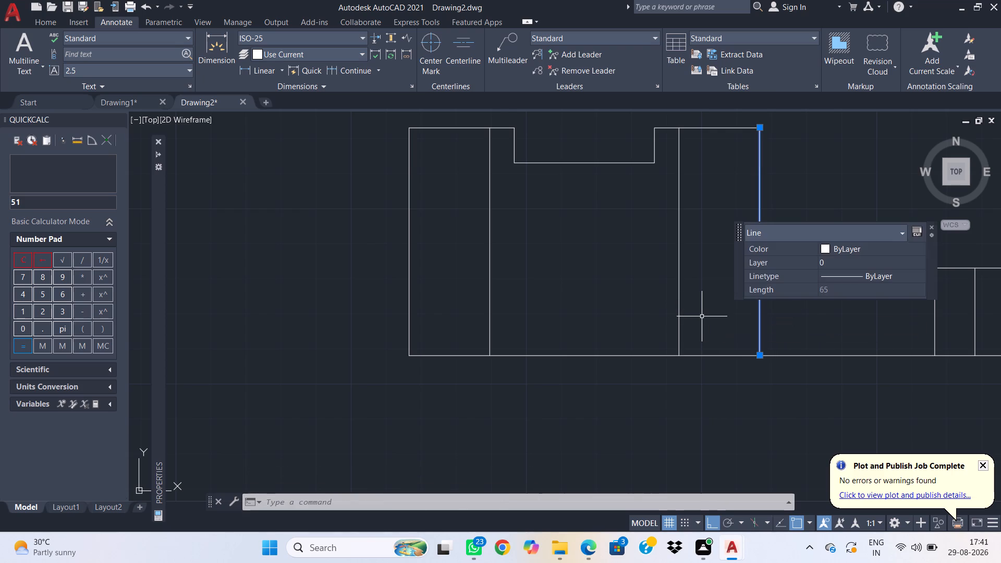
key("Delete")
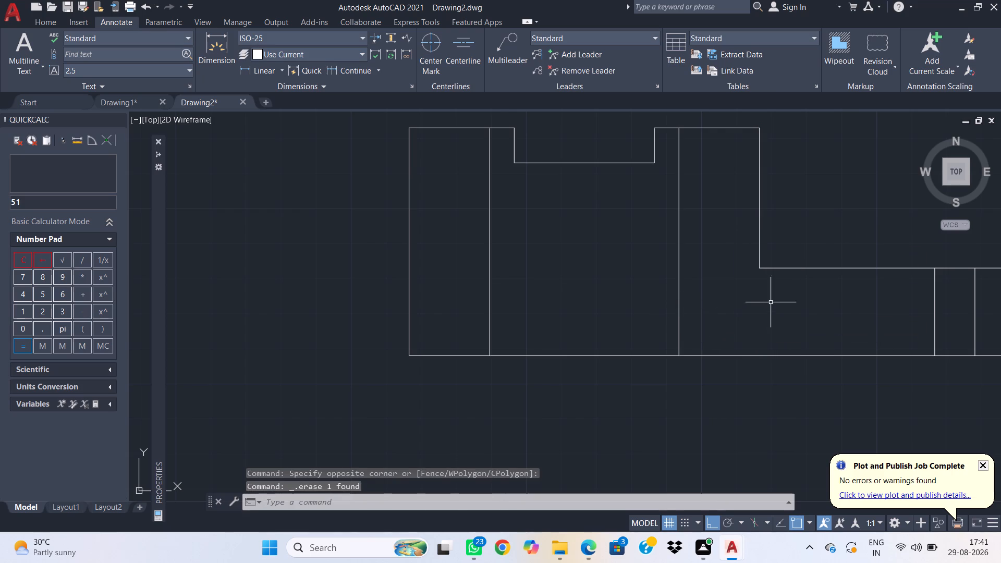
Delete the two overlapping vertical lines at the arm's right end in the upper view.
scroll(896, 313, "down", 1)
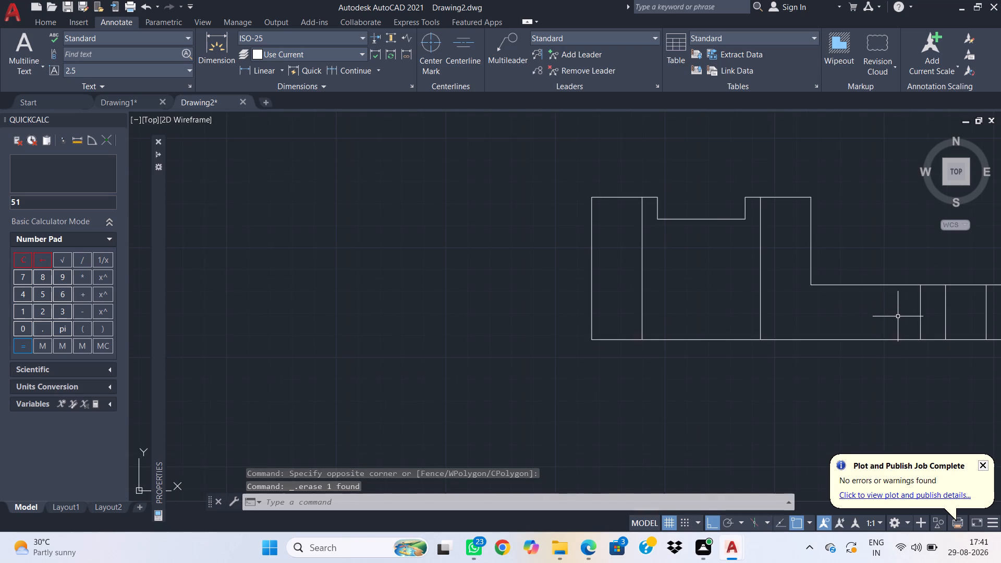
middle_click_drag(901, 323, 536, 276)
scroll(720, 272, "up", 1)
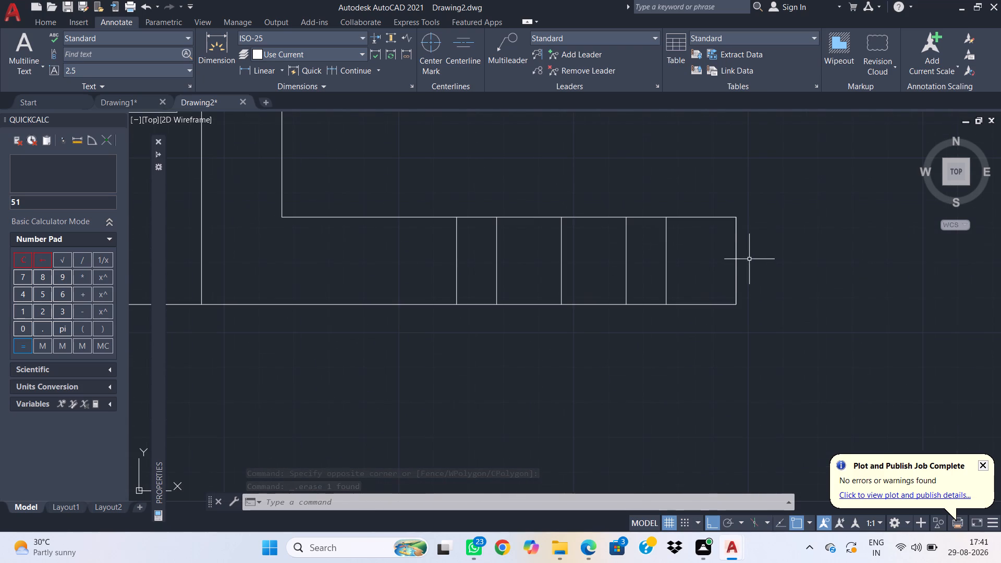
left_click_drag(754, 256, 749, 257)
left_click(718, 253)
key("Delete")
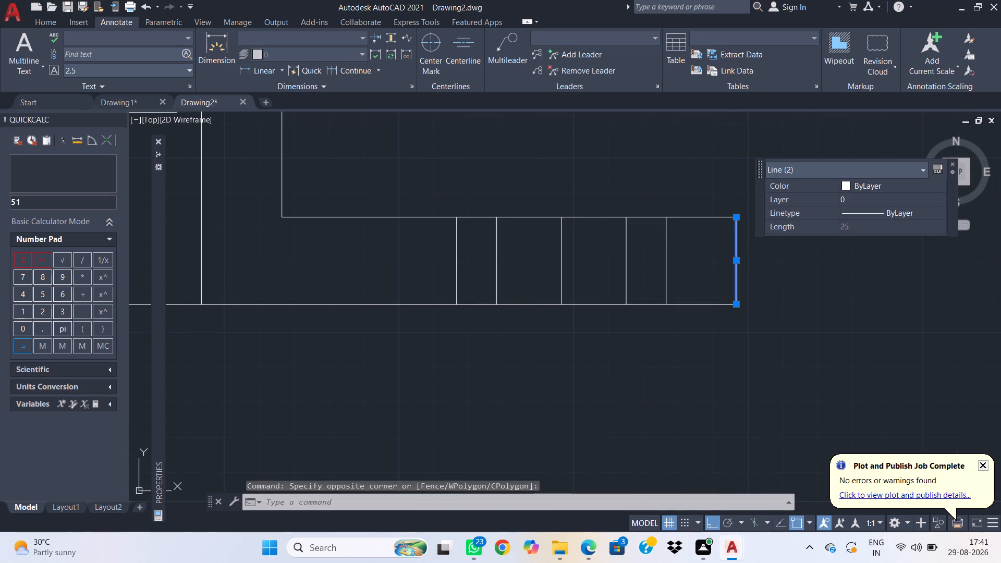
Delete the short horizontal line closing the top of the arm's right end in the upper view.
left_click(739, 237)
left_click(718, 196)
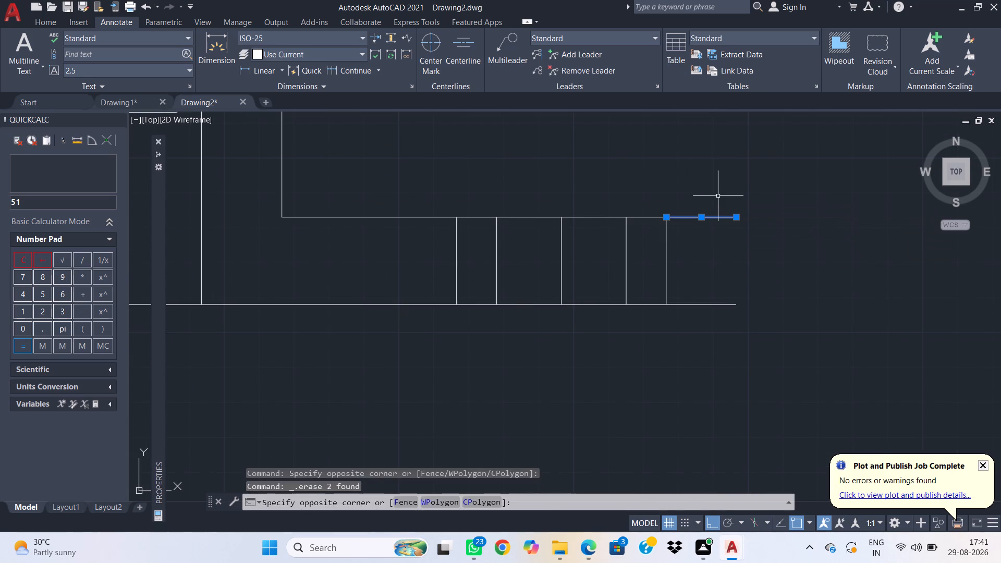
key("Delete")
Redraw the arm's right end with a 25-unit vertical line up from the base and a 20-unit top line back to the bore edge.
type("l")
key("space")
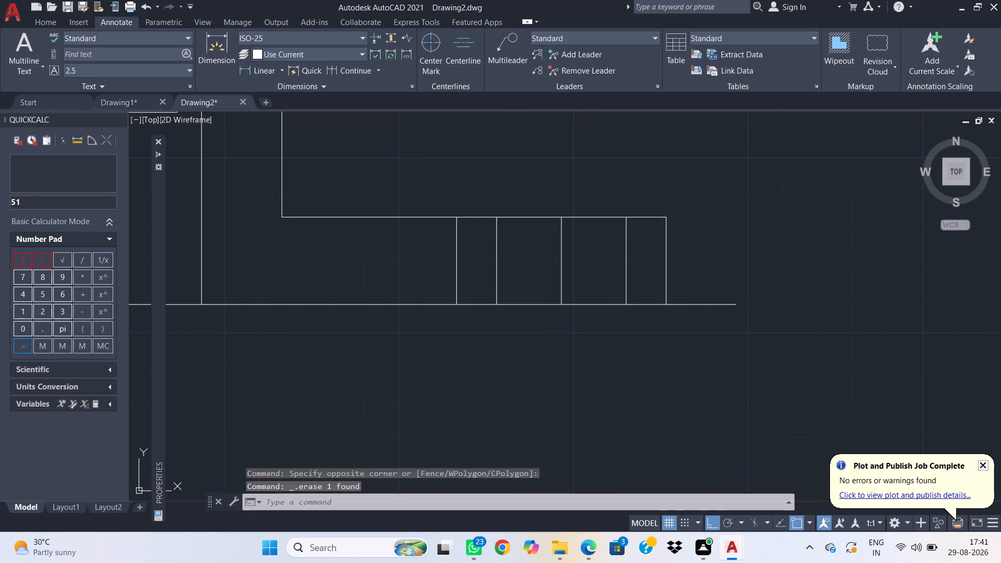
left_click_drag(735, 304, 734, 298)
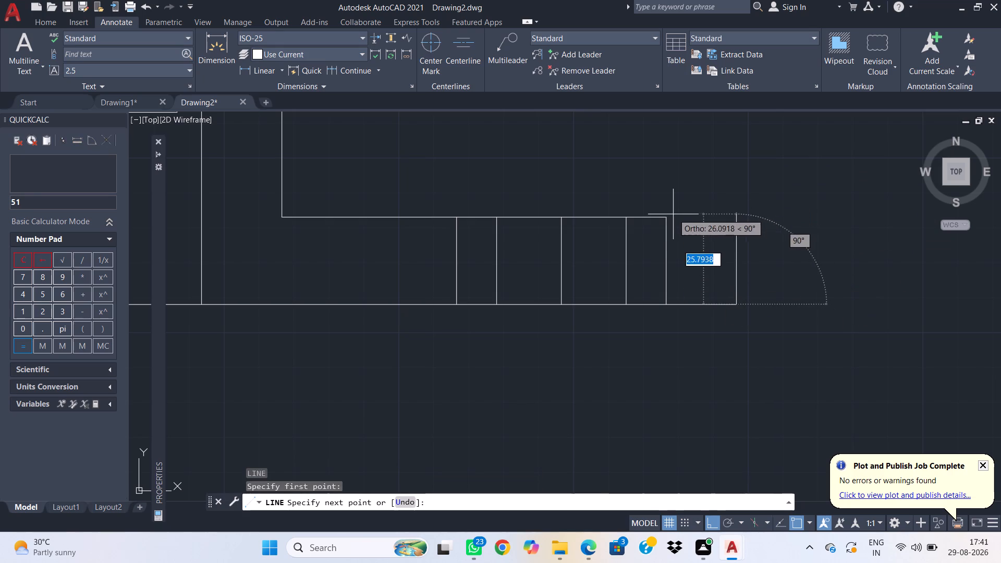
left_click(736, 216)
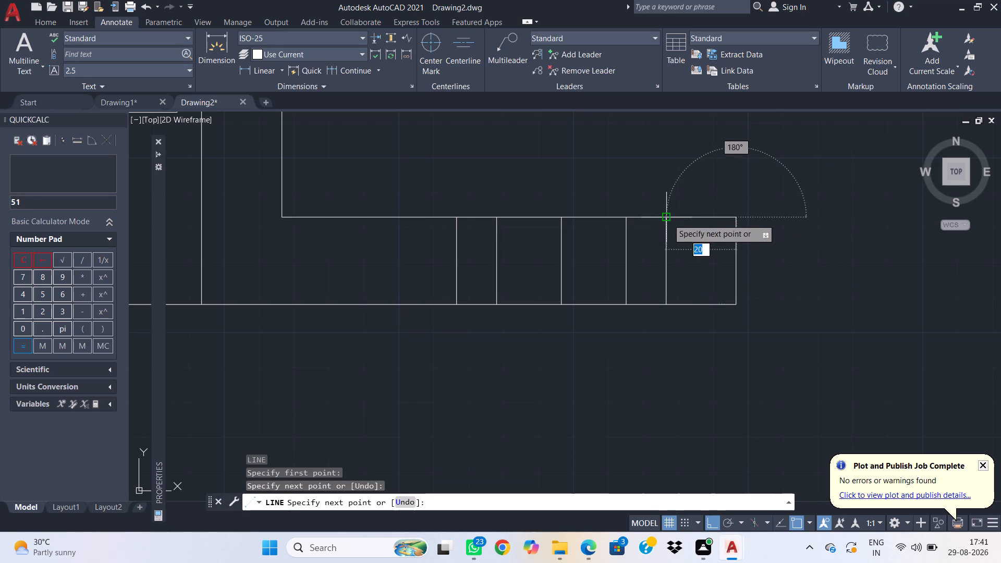
left_click(665, 218)
key("Escape")
Assign the CENTER2 linetype to the middle vertical line of the keyway bore in the upper view.
scroll(703, 267, "down", 1)
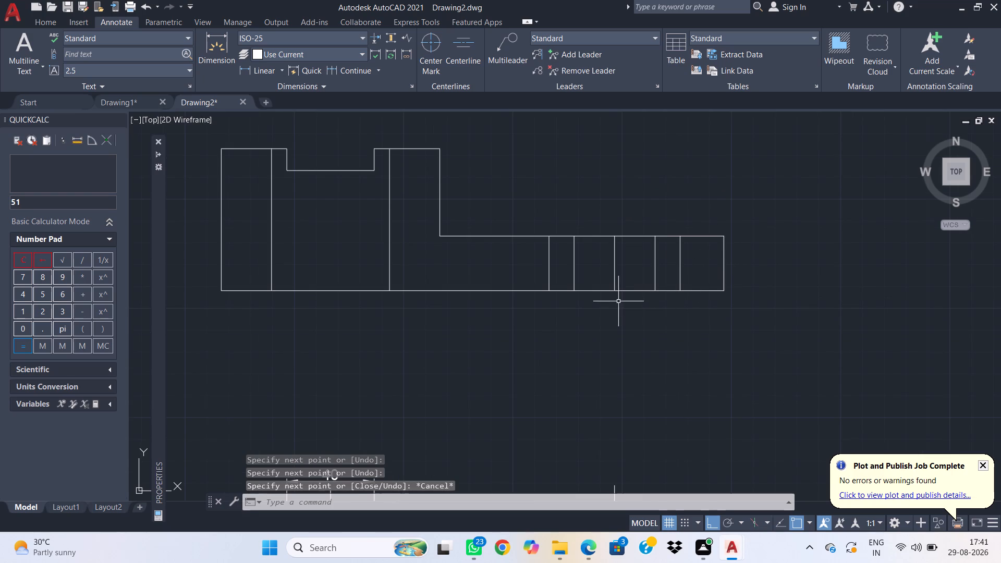
left_click(632, 273)
left_click(606, 269)
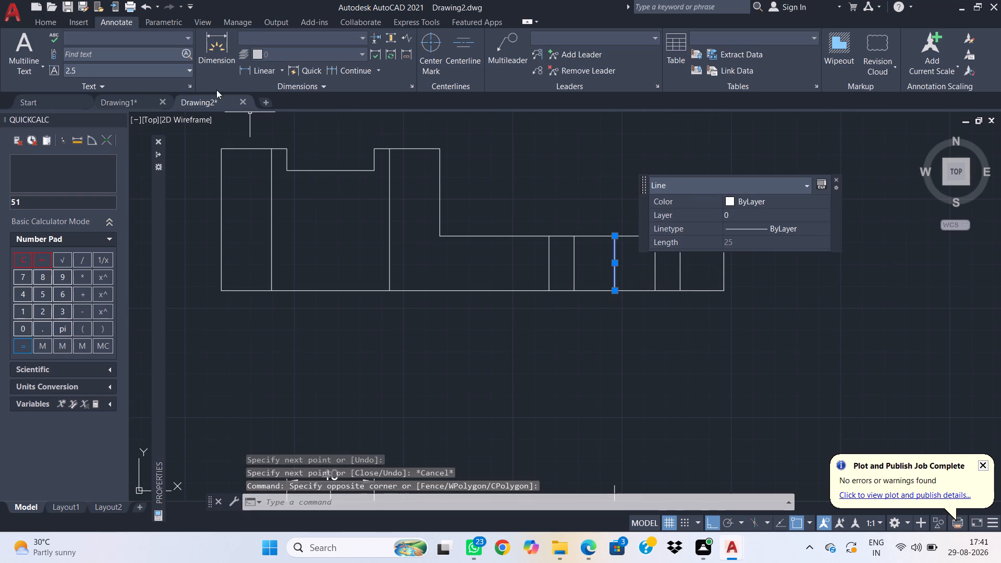
left_click(51, 21)
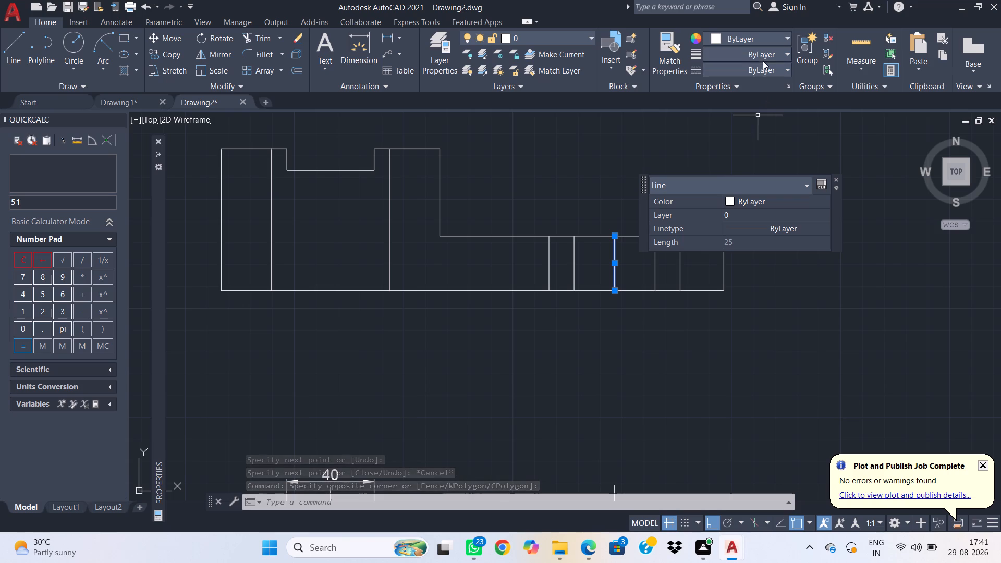
left_click(765, 69)
left_click(763, 118)
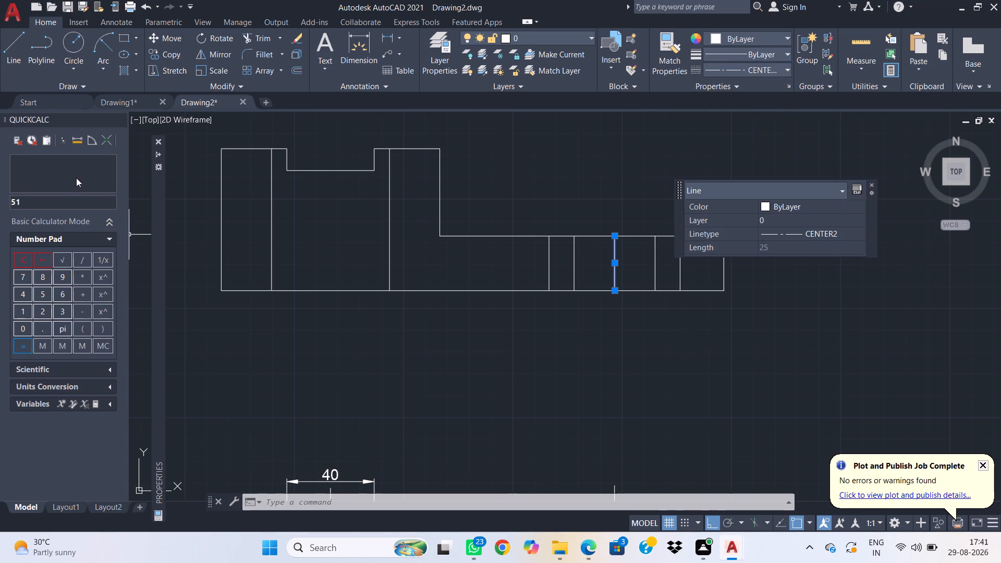
Clear the calculator and collapse its palette to free drawing space.
double_click(22, 258)
left_click(0, 197)
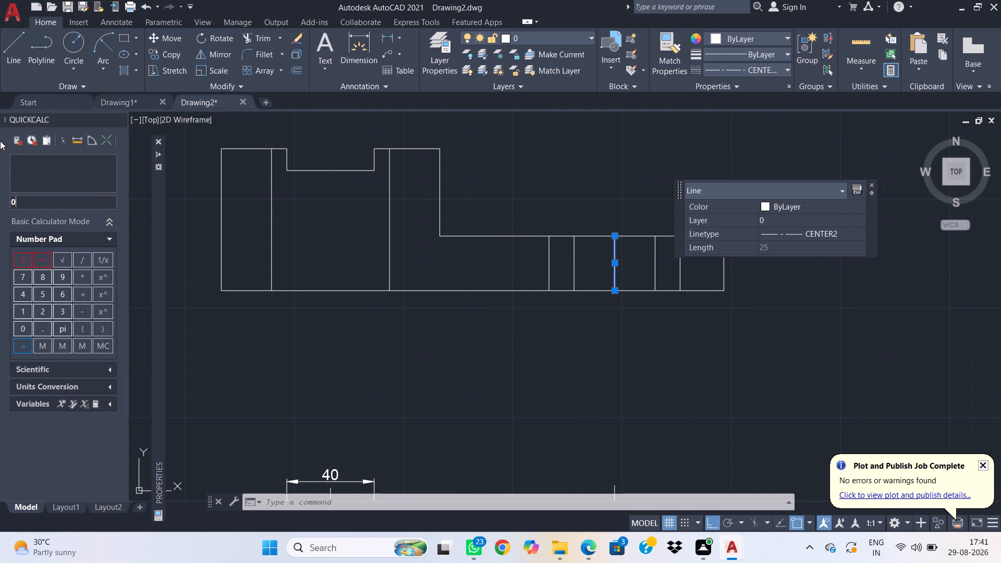
left_click(5, 118)
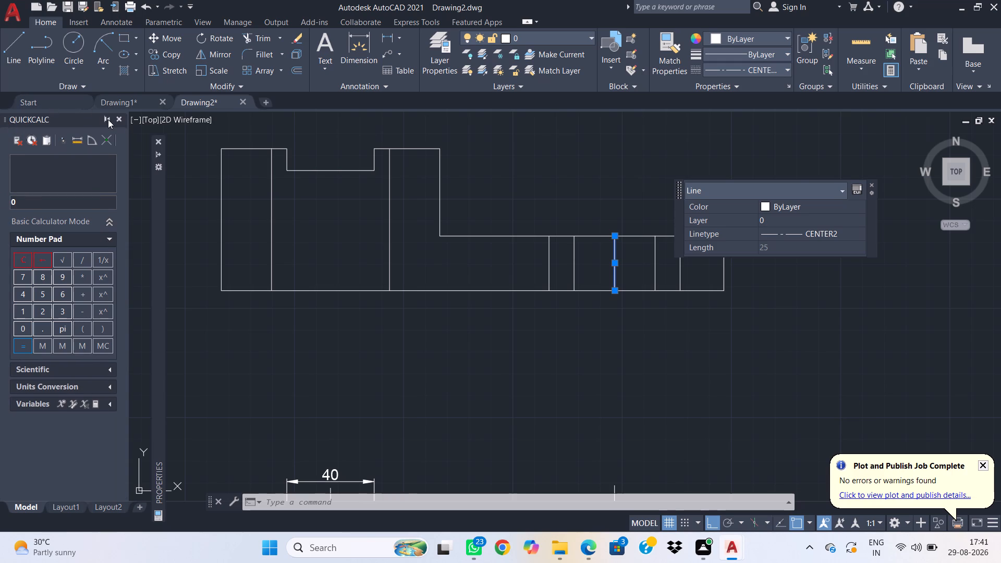
left_click(108, 119)
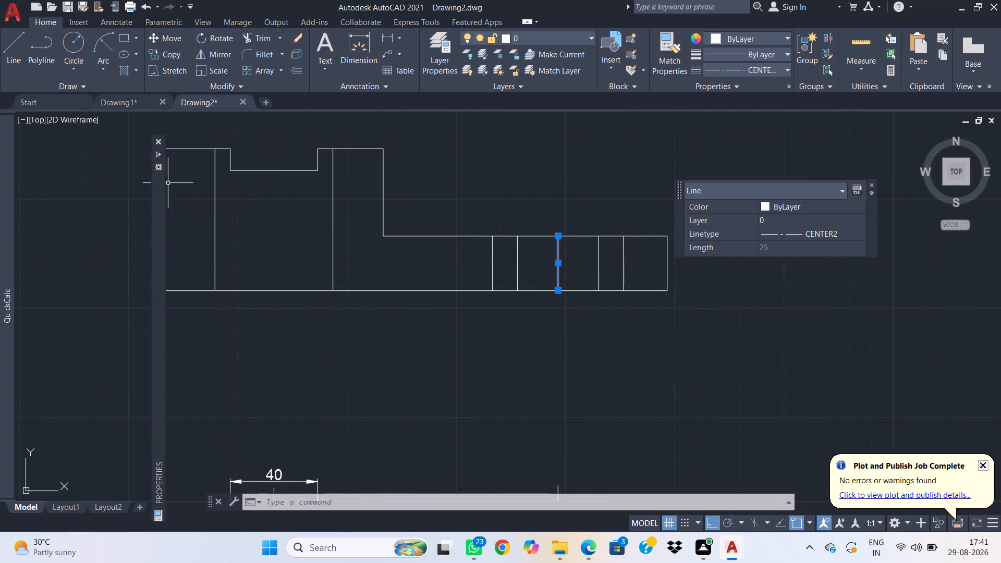
Try a linetype scale of 0.5 on the bore's centre line, and set it to 0.3.
left_click(157, 153)
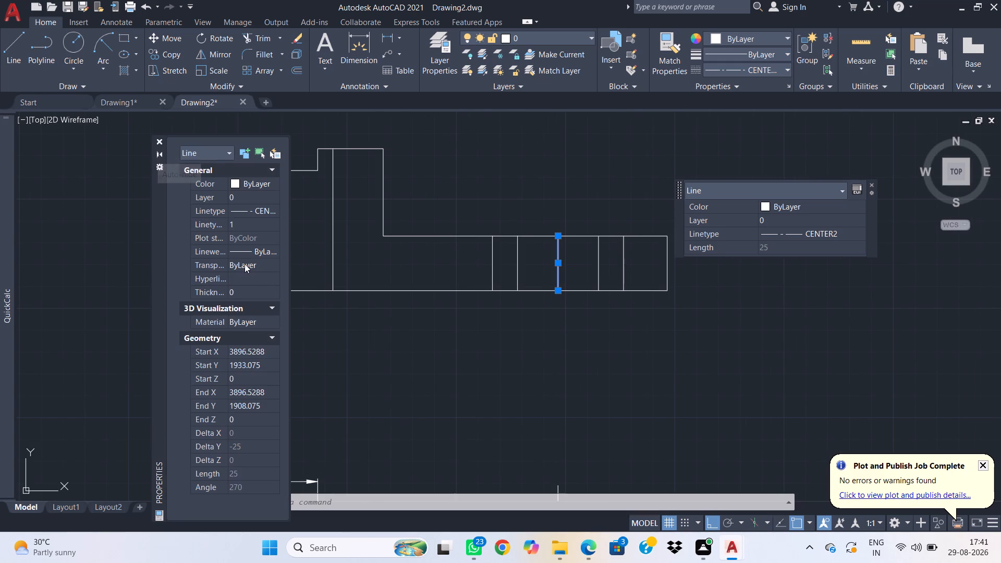
left_click(250, 225)
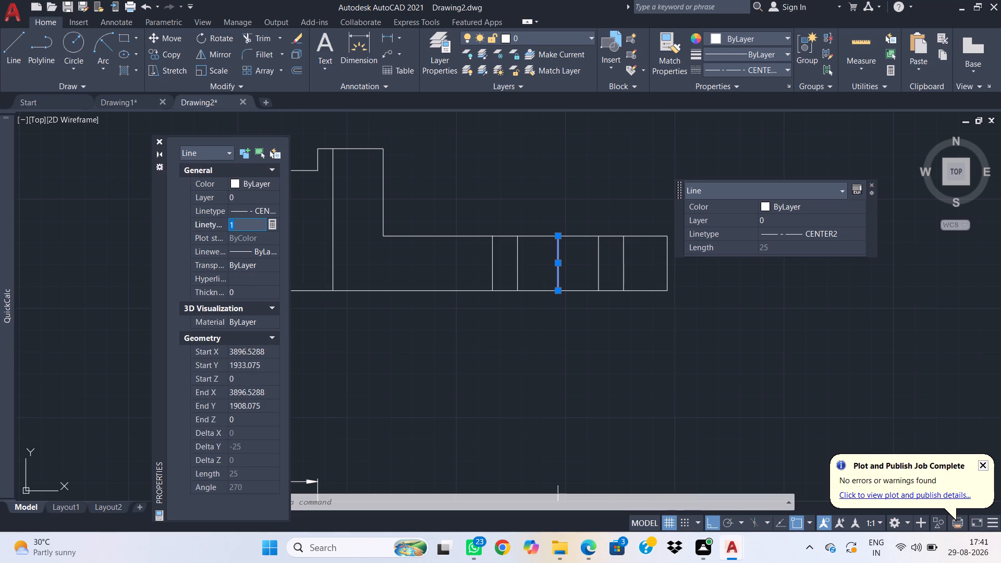
type("0.5")
key("Return")
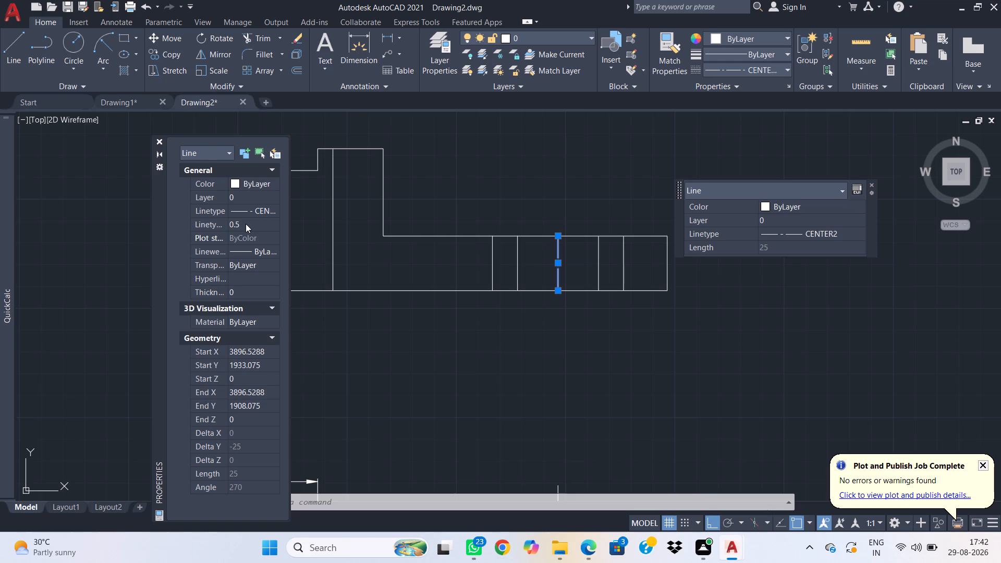
left_click(246, 224)
type("0.3")
key("Return")
key("Escape")
key("Escape")
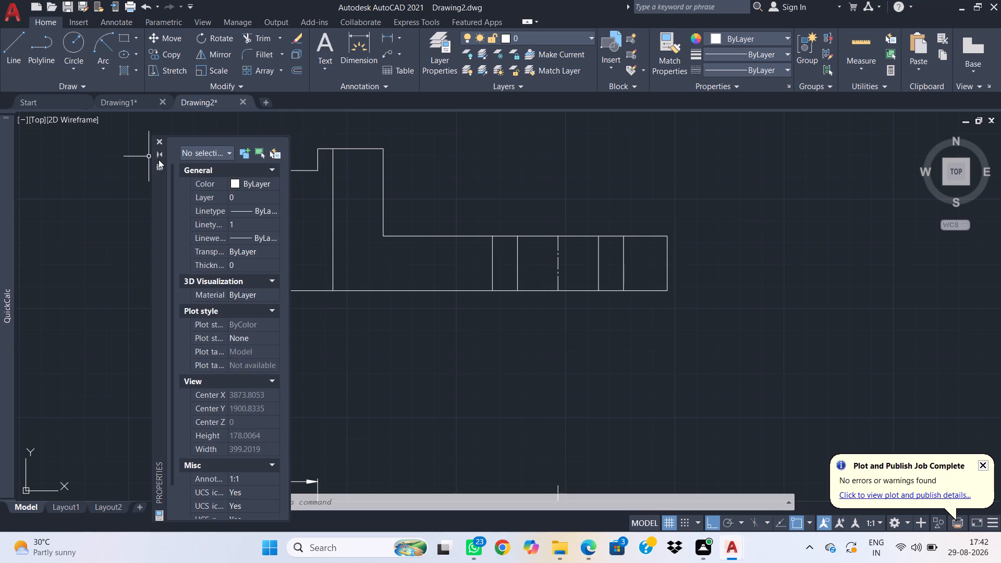
Collapse the Properties palette, move it clear of the upper view, and slightly narrow the calculator palette.
left_click(158, 157)
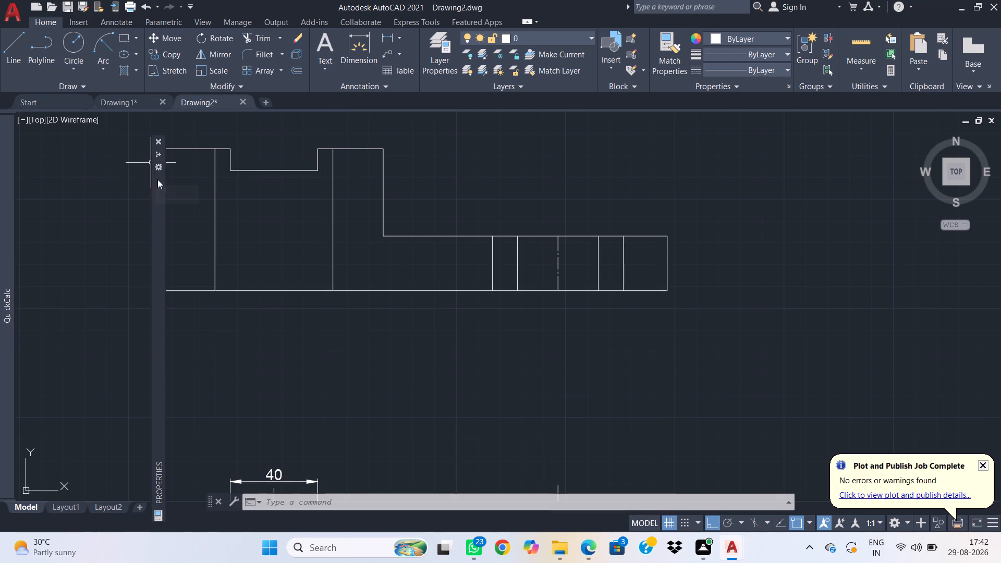
left_click_drag(157, 179, 73, 154)
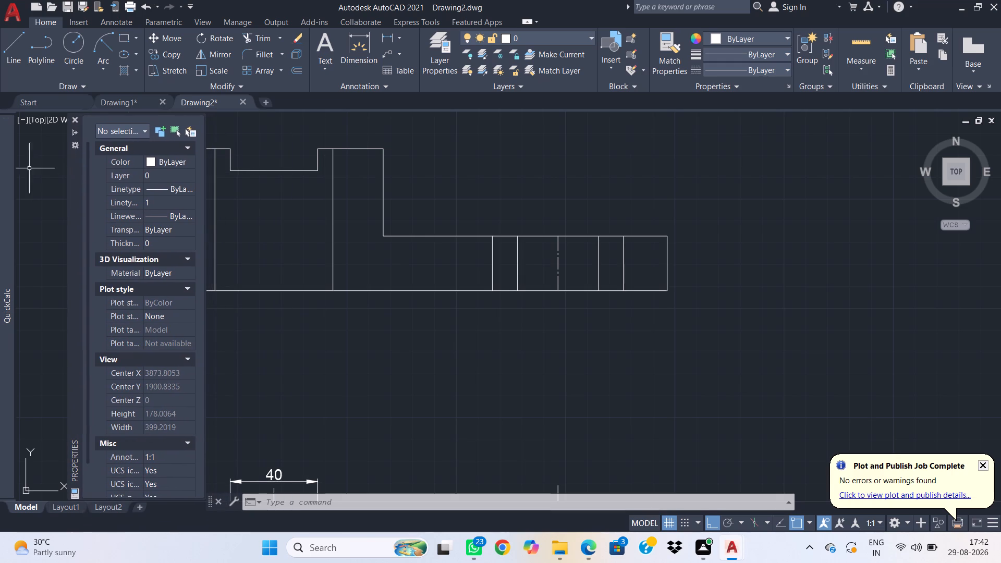
left_click(6, 117)
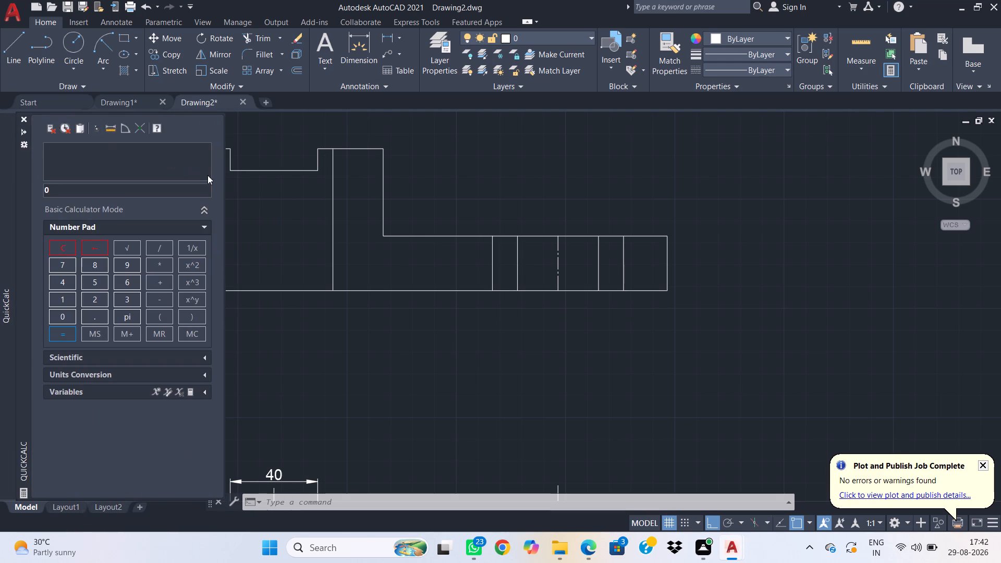
left_click_drag(224, 190, 60, 184)
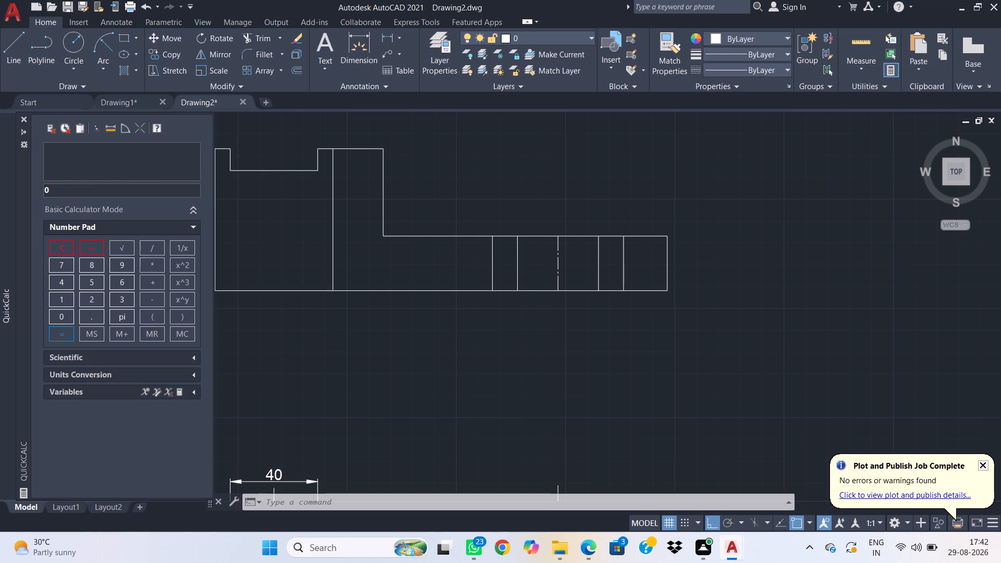
left_click(206, 200)
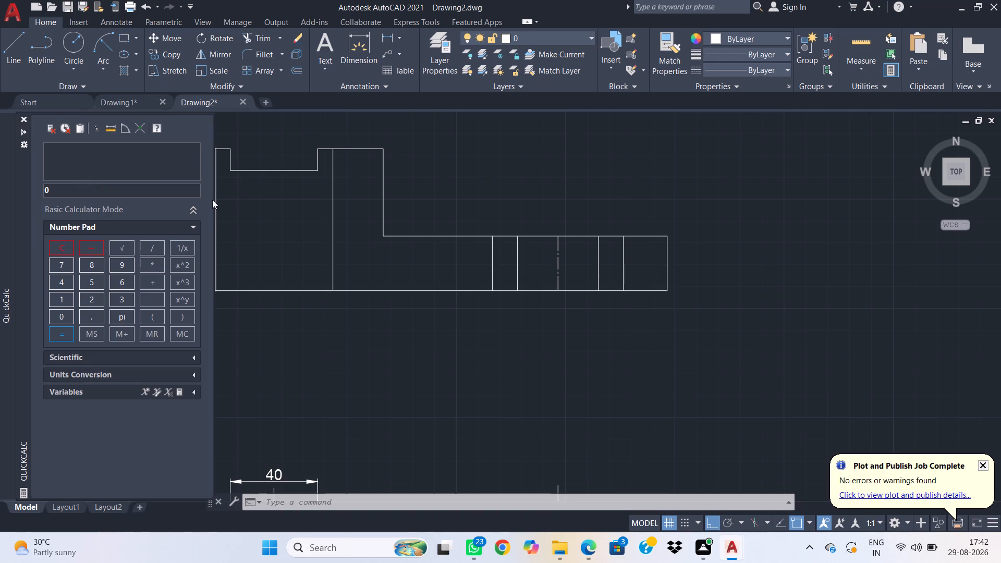
left_click_drag(234, 197, 264, 197)
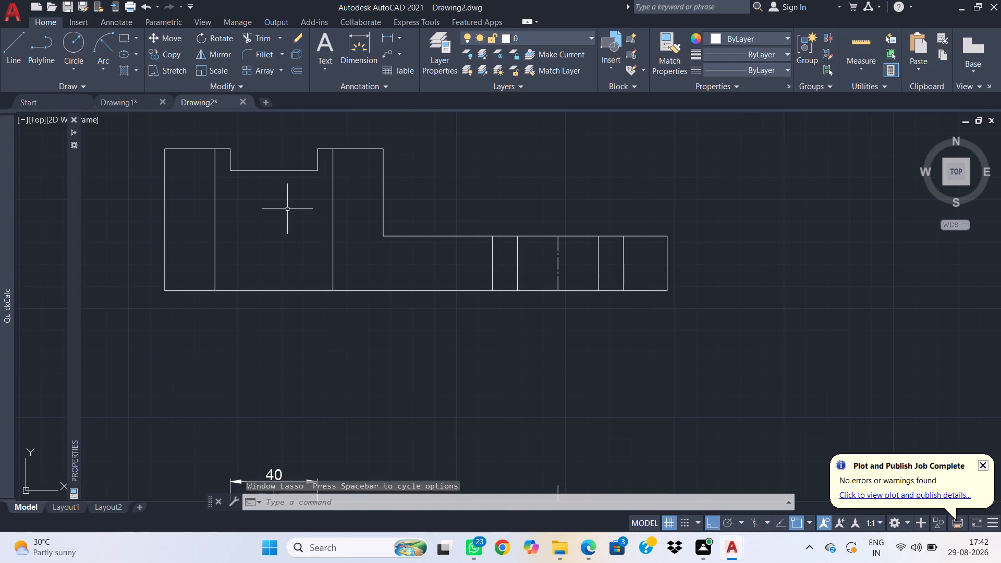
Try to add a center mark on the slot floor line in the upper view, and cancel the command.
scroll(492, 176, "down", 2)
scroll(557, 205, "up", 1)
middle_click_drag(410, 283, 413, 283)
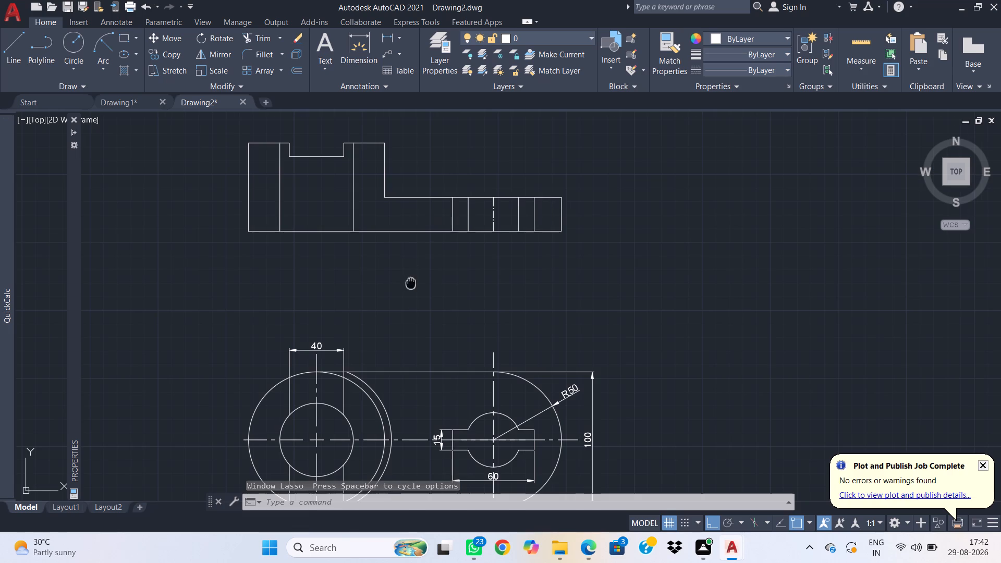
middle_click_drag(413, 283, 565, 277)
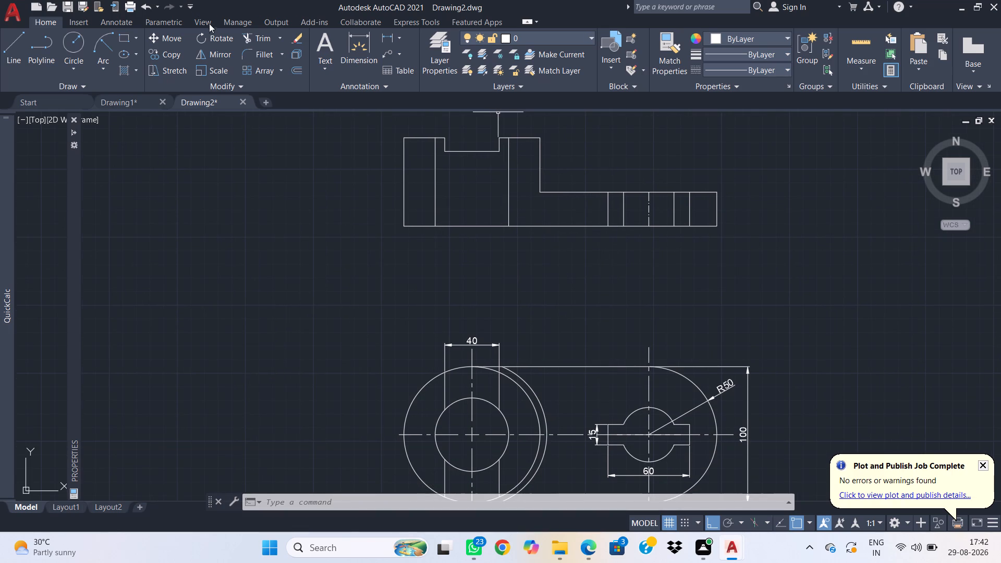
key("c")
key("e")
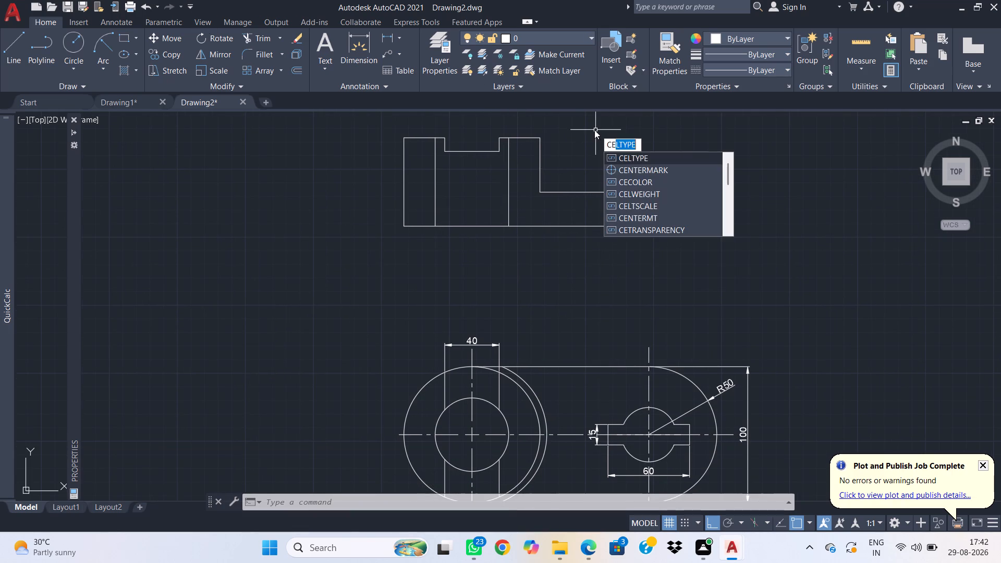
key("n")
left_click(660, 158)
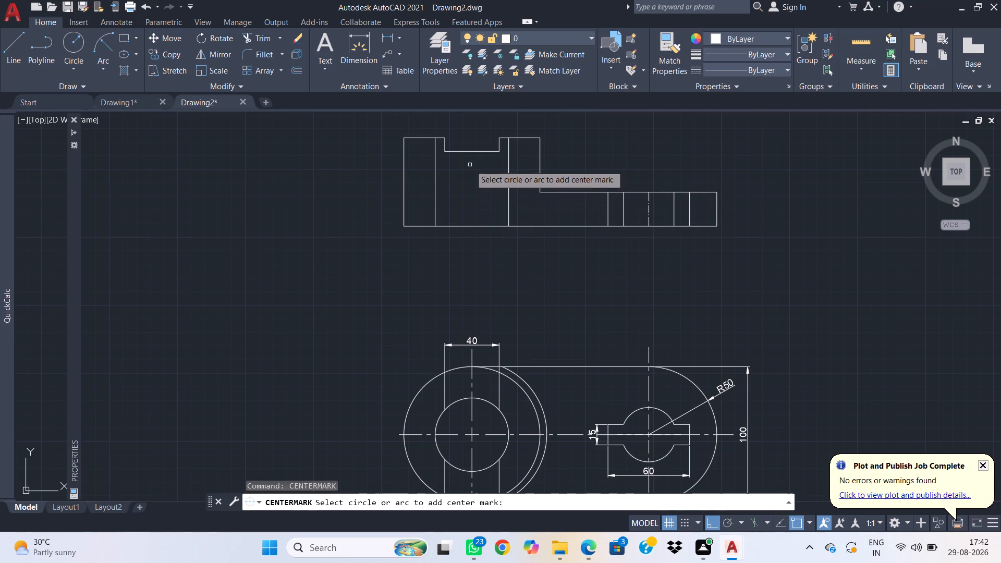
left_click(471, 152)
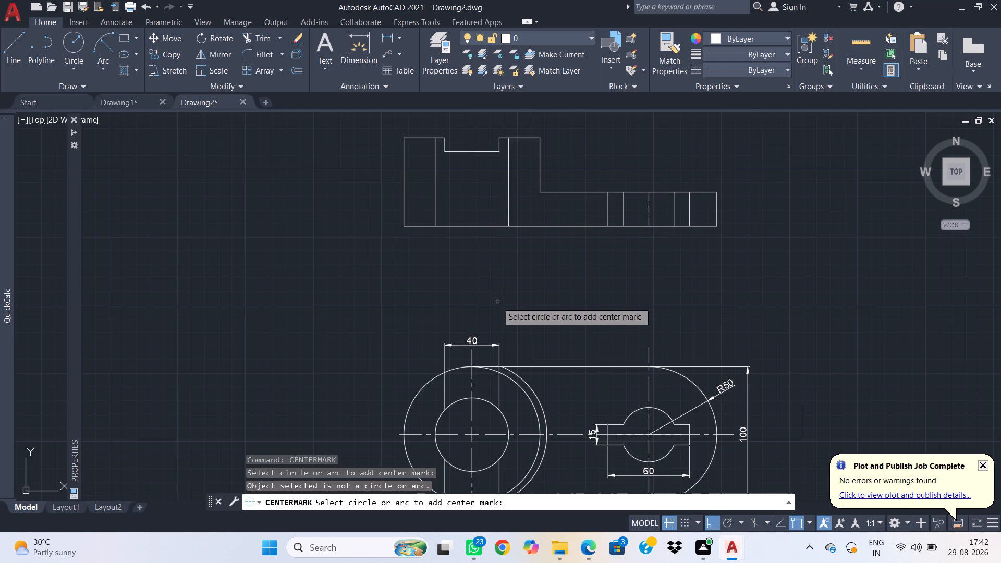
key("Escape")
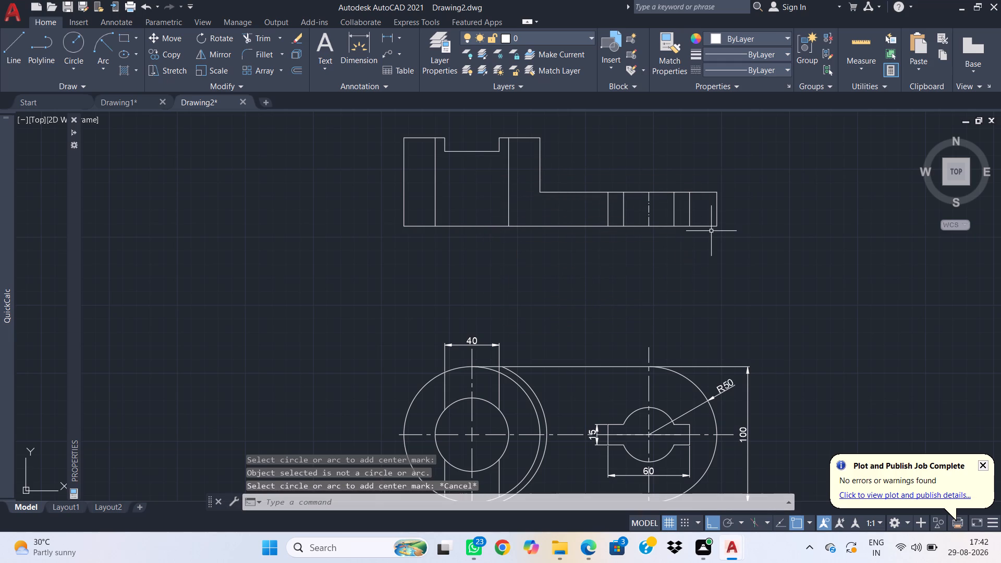
Make CENTER2 the current linetype and draw a 55-unit vertical centre line from the slot floor's midpoint down to the base.
left_click(714, 69)
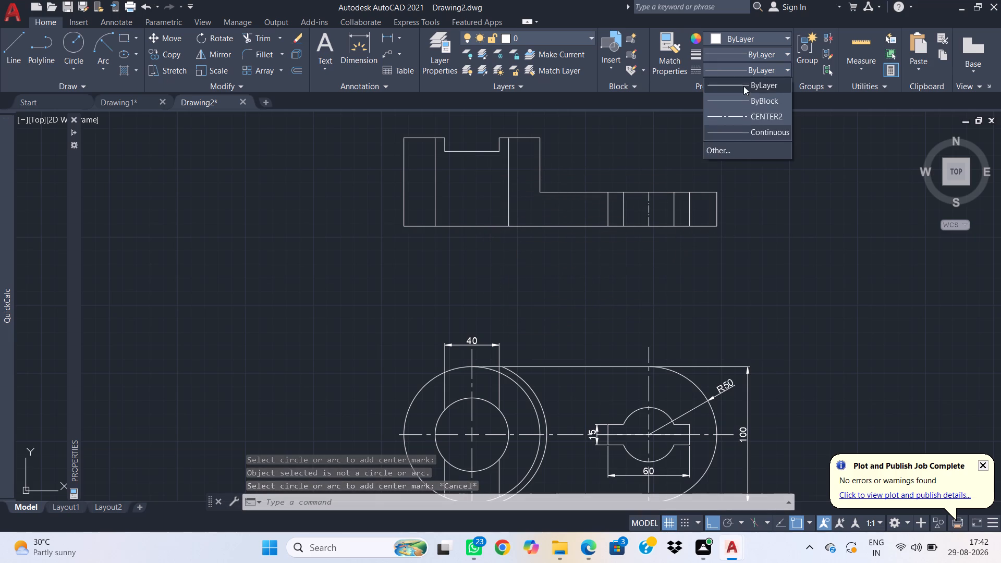
left_click(751, 108)
type("l")
key("space")
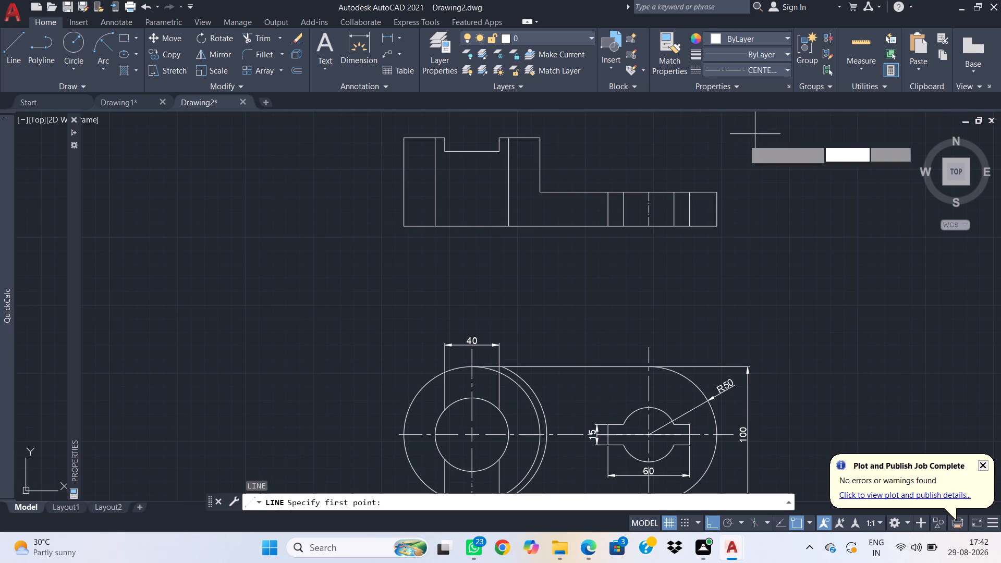
left_click(469, 153)
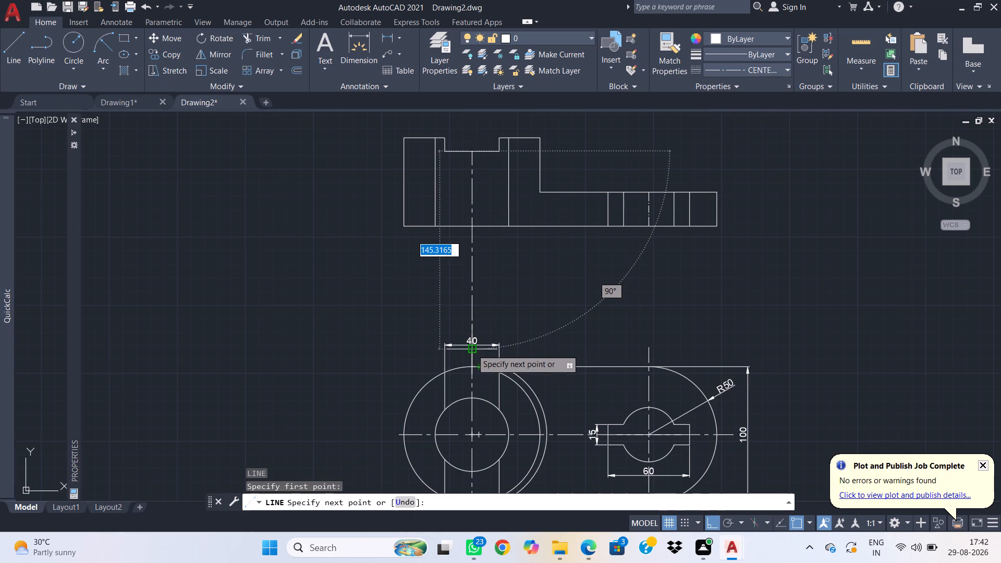
left_click(470, 225)
key("Escape")
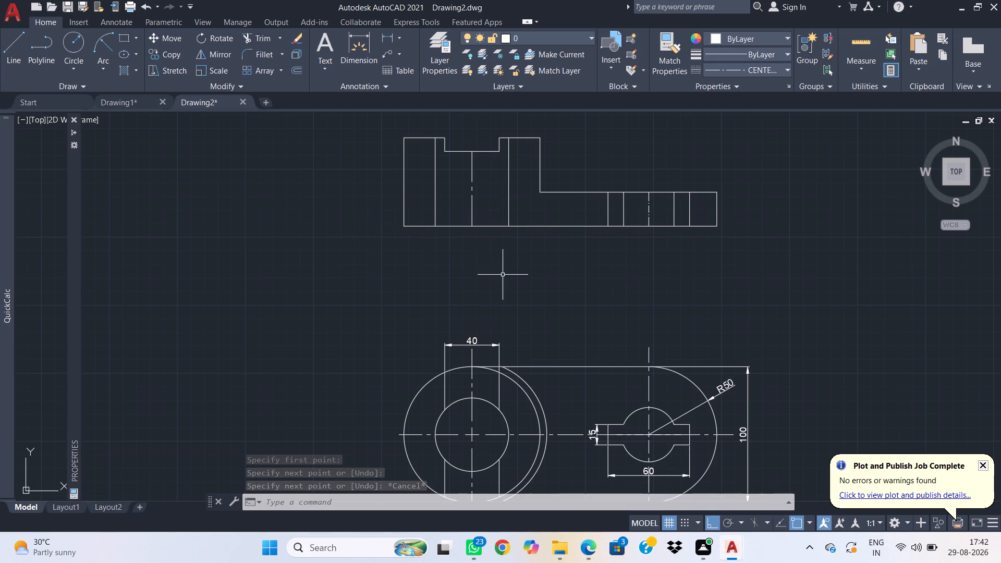
Hatch the upper view's cut areas with ANSI31: both boss walls, the arm up to the keyway, and the arm's far end.
type("ha")
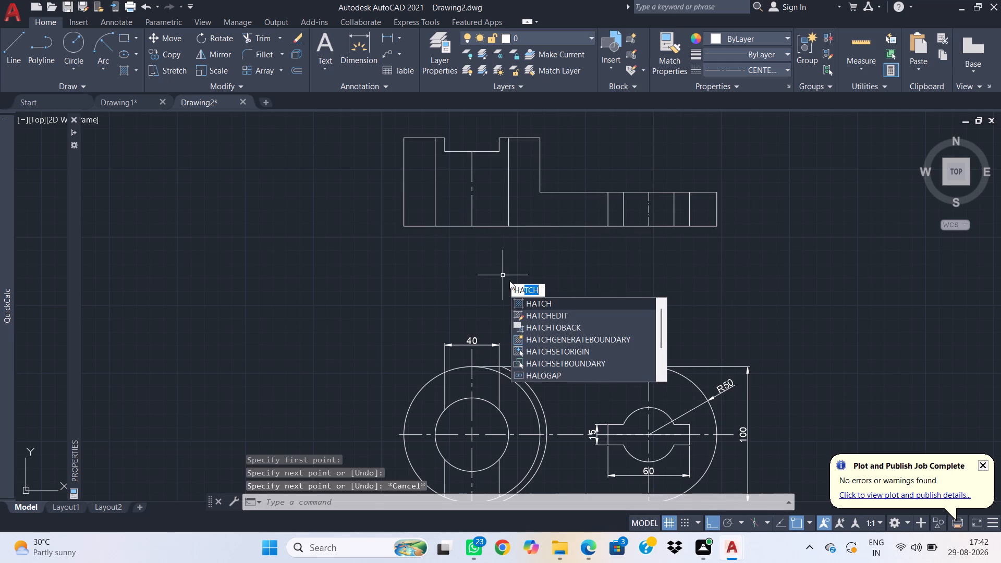
key("Return")
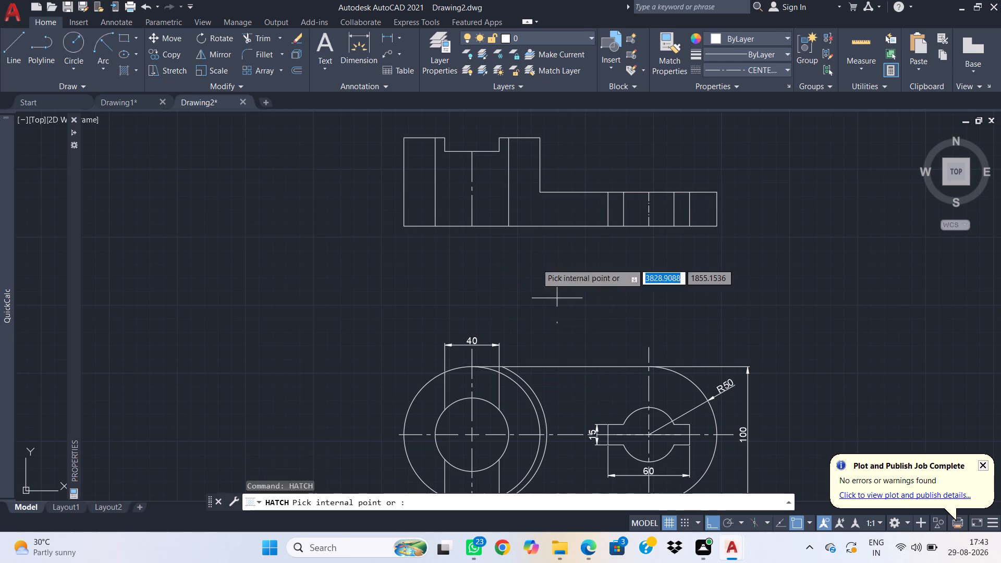
left_click(215, 44)
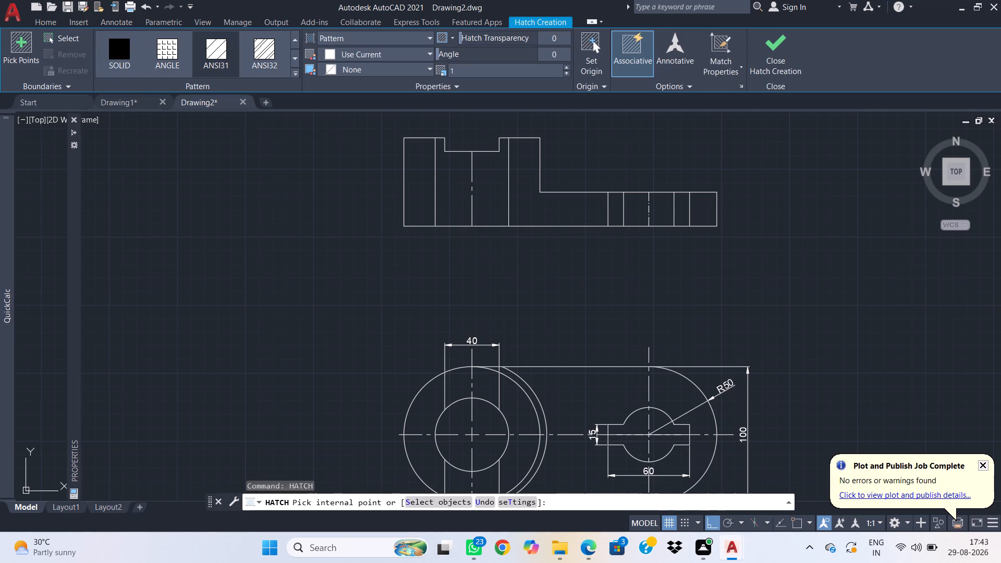
left_click(422, 193)
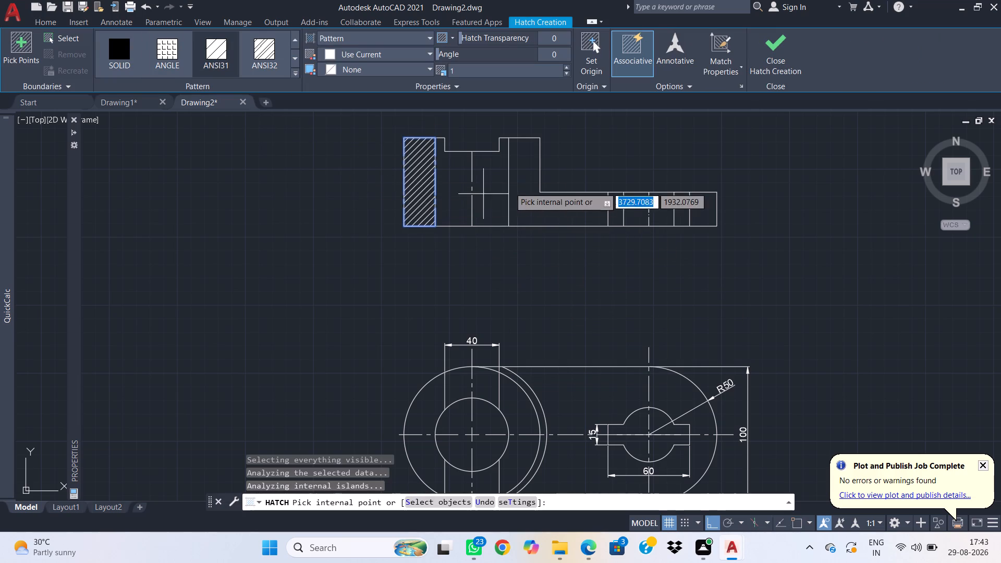
left_click(527, 183)
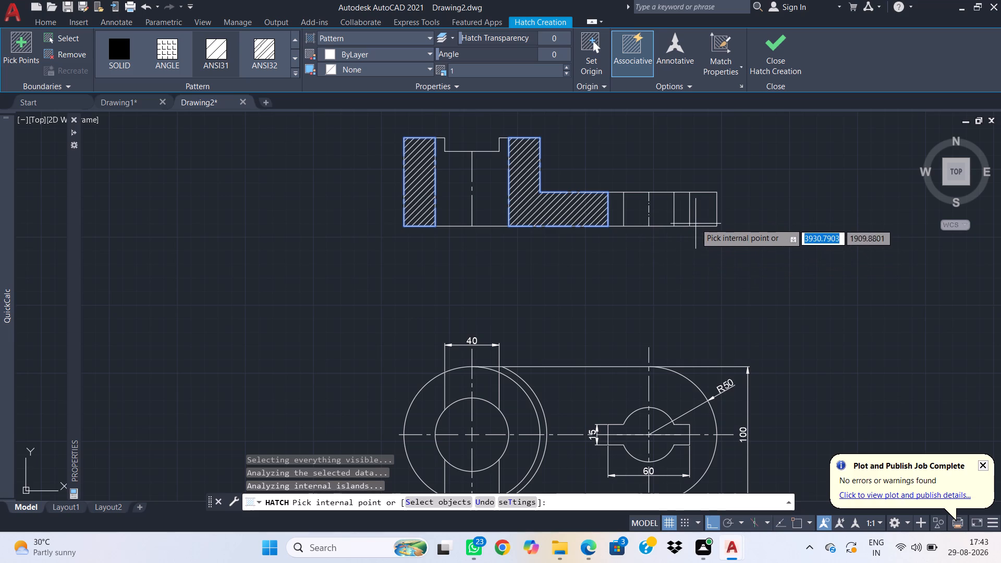
left_click(695, 207)
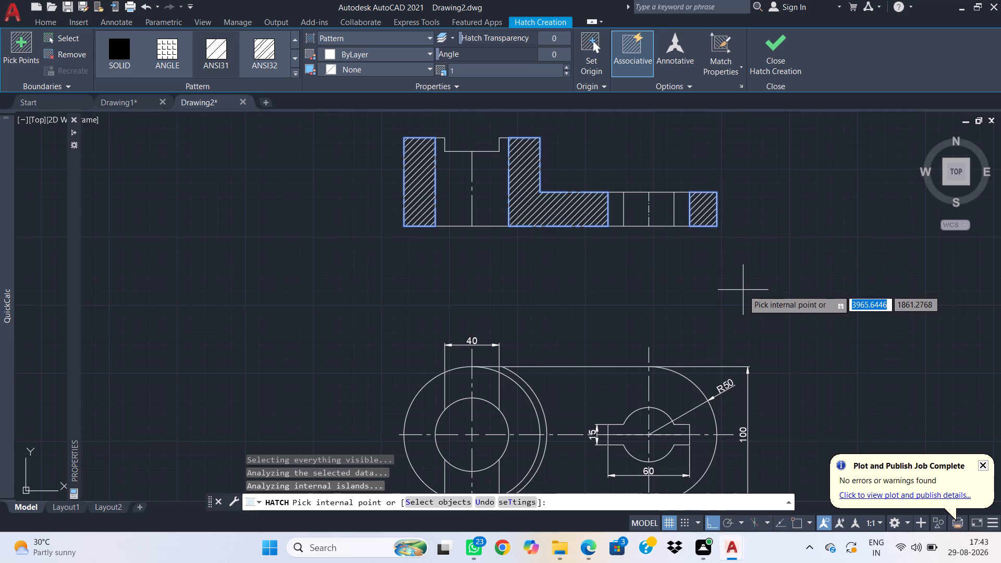
key("Escape")
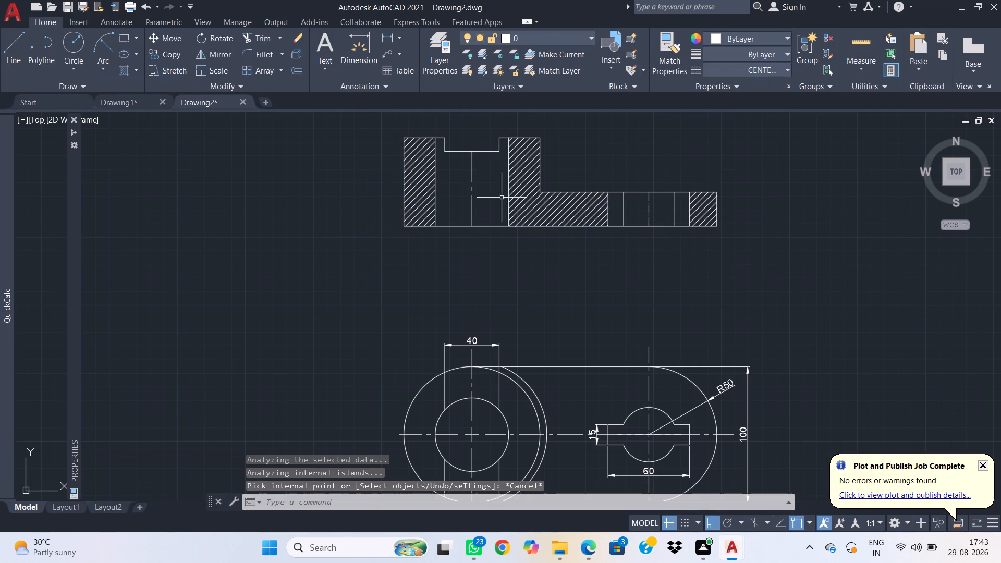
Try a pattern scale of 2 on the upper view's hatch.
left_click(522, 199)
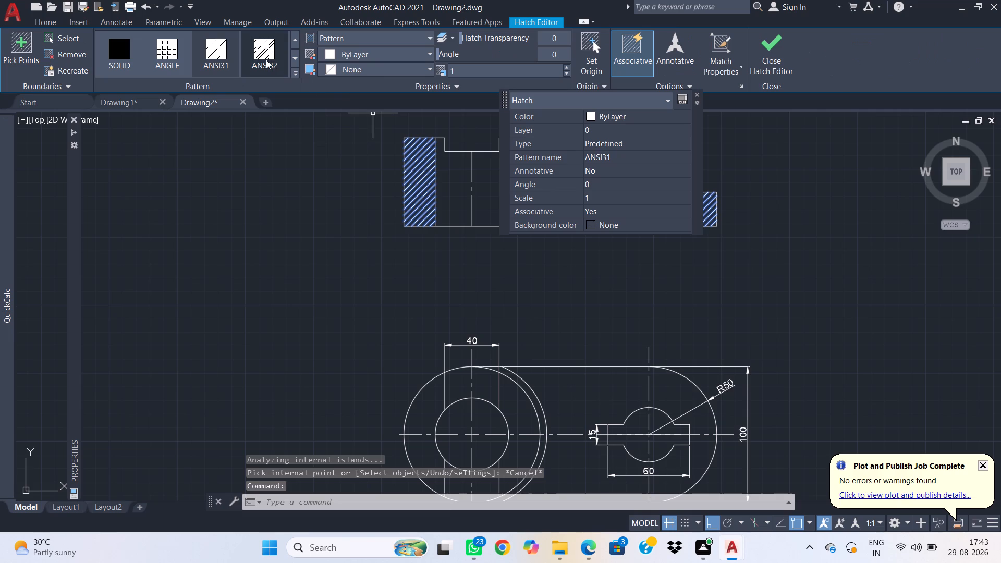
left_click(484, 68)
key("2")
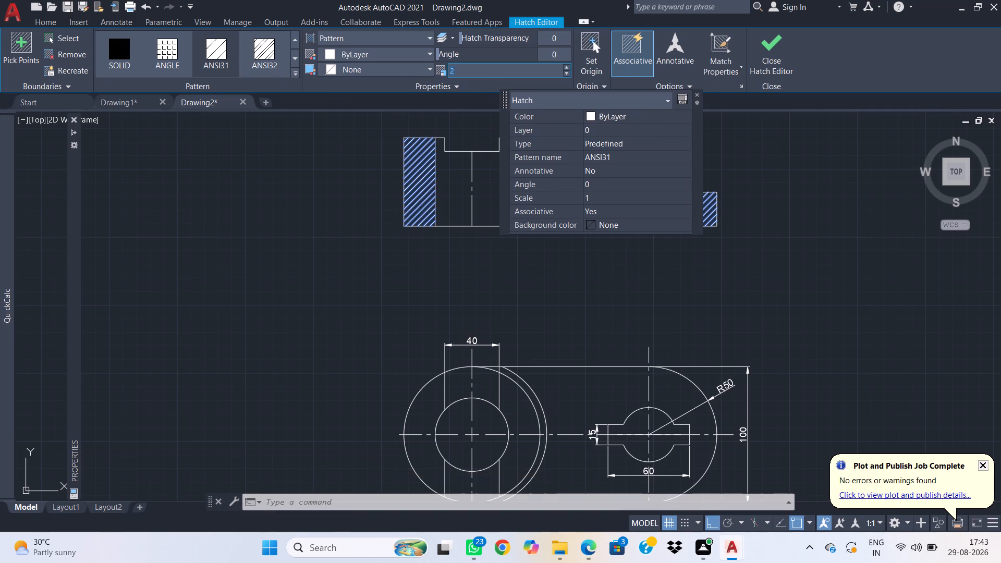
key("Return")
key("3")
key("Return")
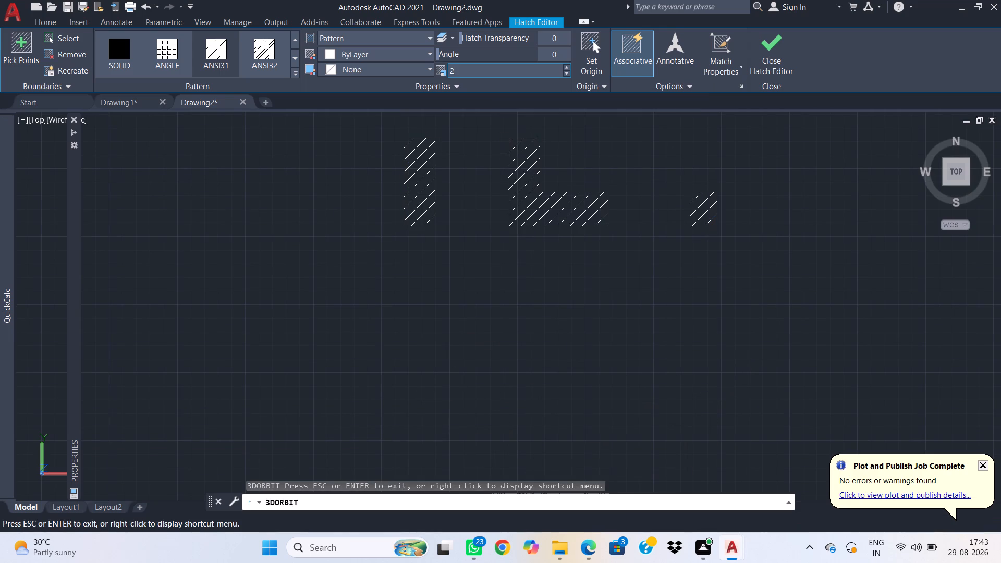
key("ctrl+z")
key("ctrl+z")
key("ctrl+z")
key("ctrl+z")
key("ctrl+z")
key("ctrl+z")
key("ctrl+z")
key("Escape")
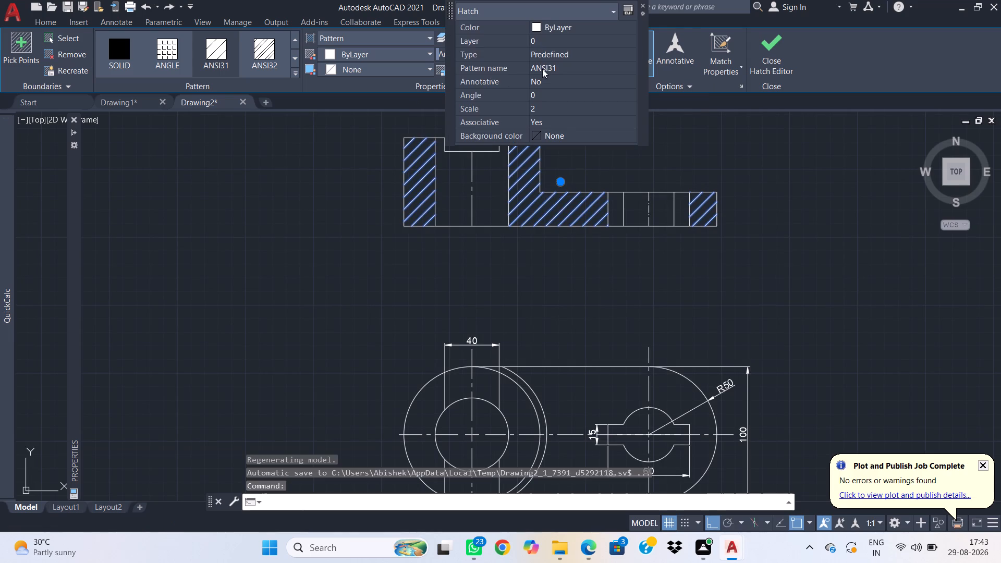
Dismiss the quick properties palette covering the upper view and set the hatch pattern scale to 3.
left_click_drag(541, 0, 771, 45)
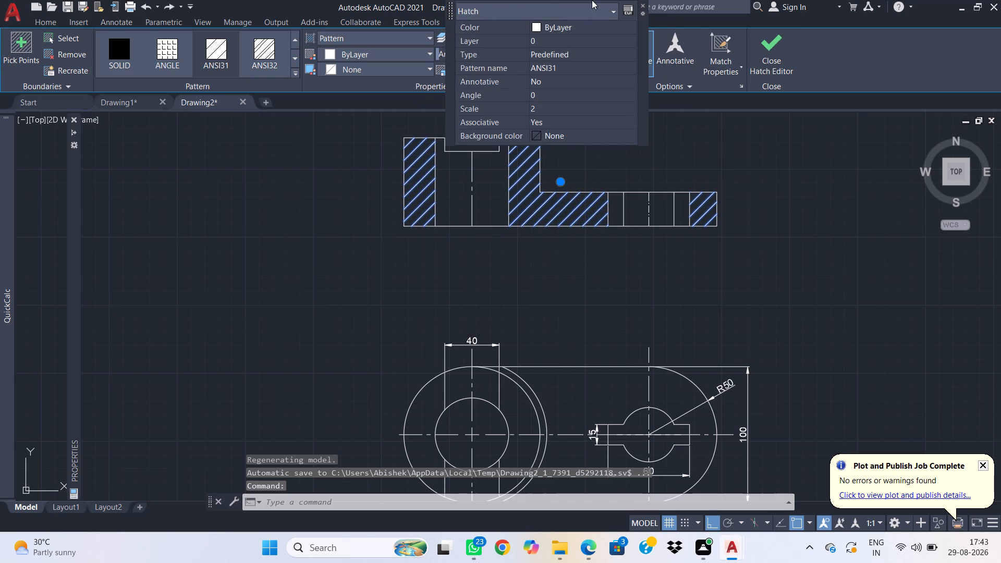
left_click(643, 3)
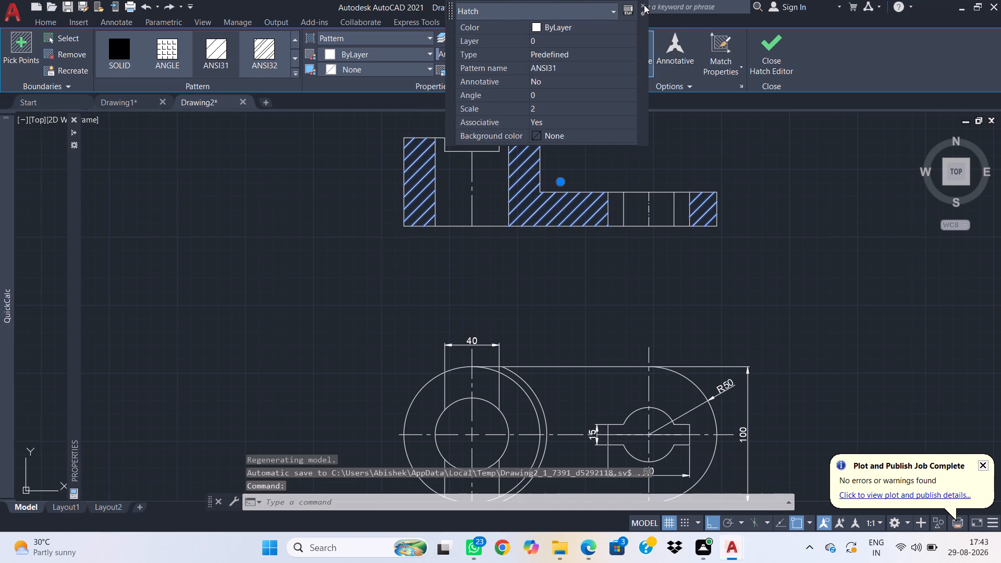
left_click(644, 5)
left_click(506, 70)
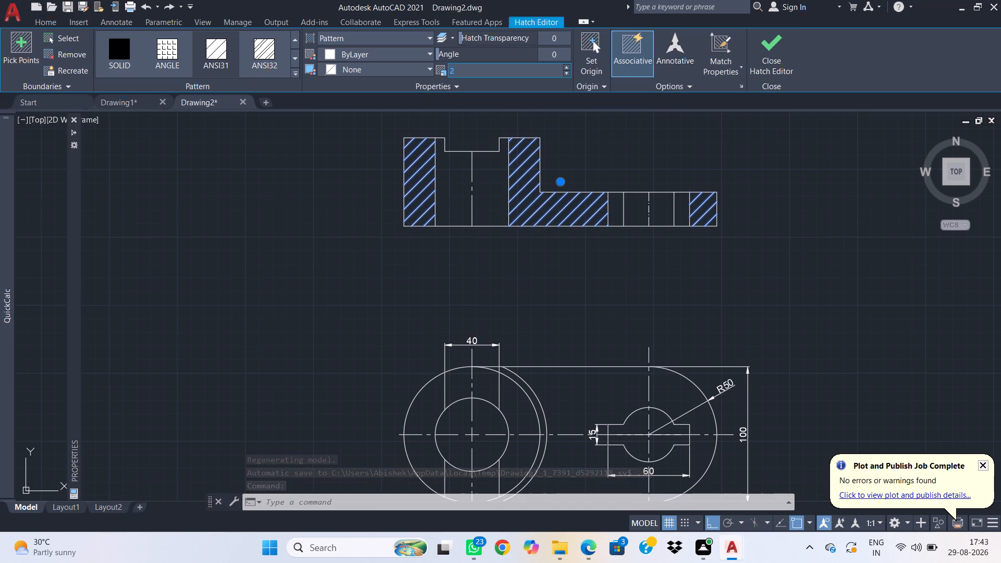
key("3")
key("Return")
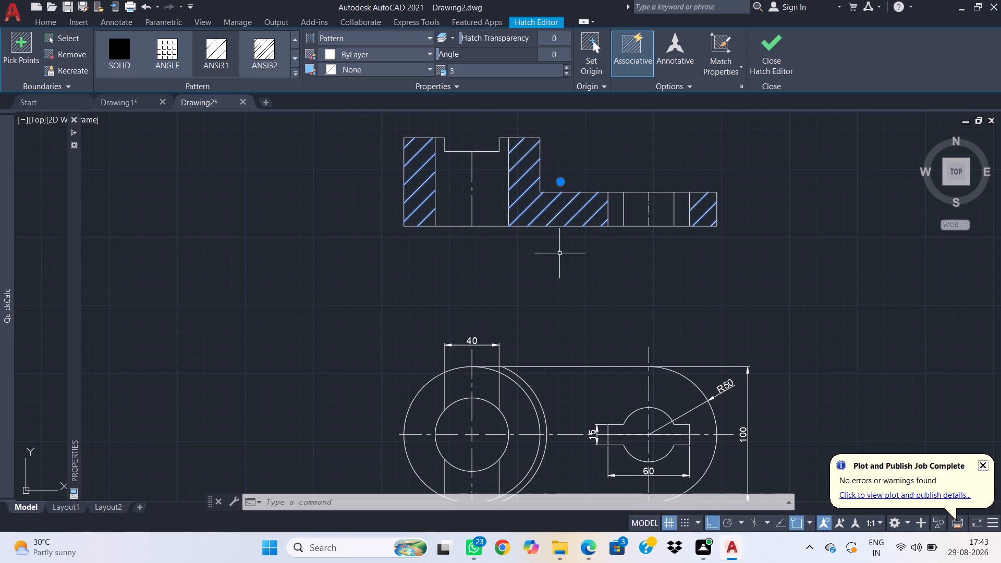
key("Escape")
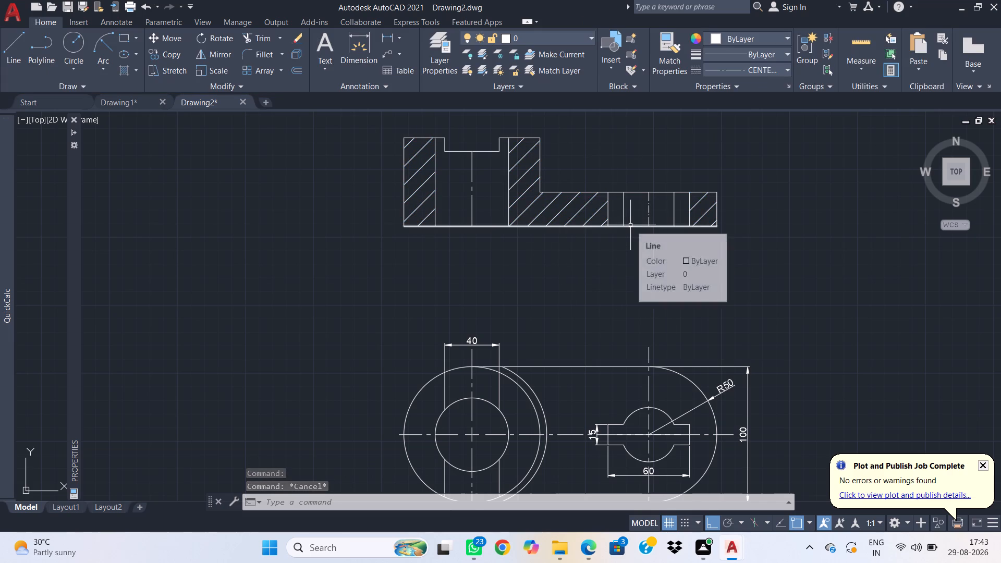
Fillet the inside corner between the boss's side and the arm's top edge in the upper view with radius 5.
key("f")
key("space")
type("r")
key("space")
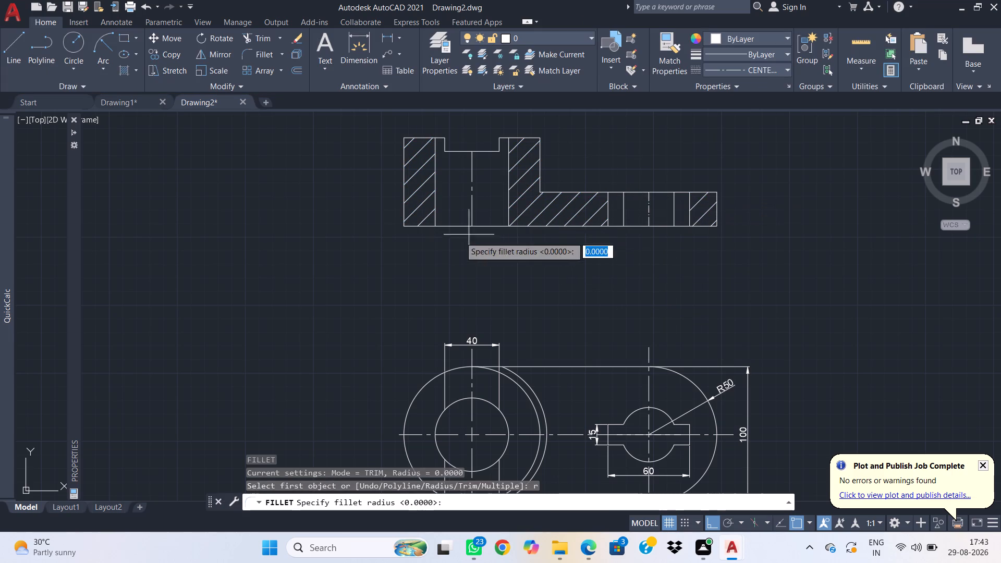
key("5")
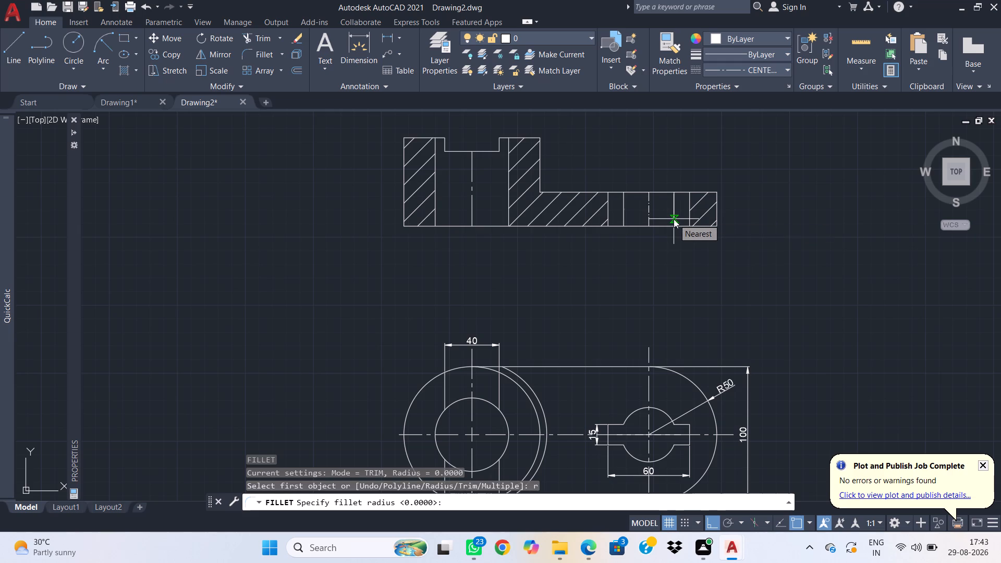
key("Return")
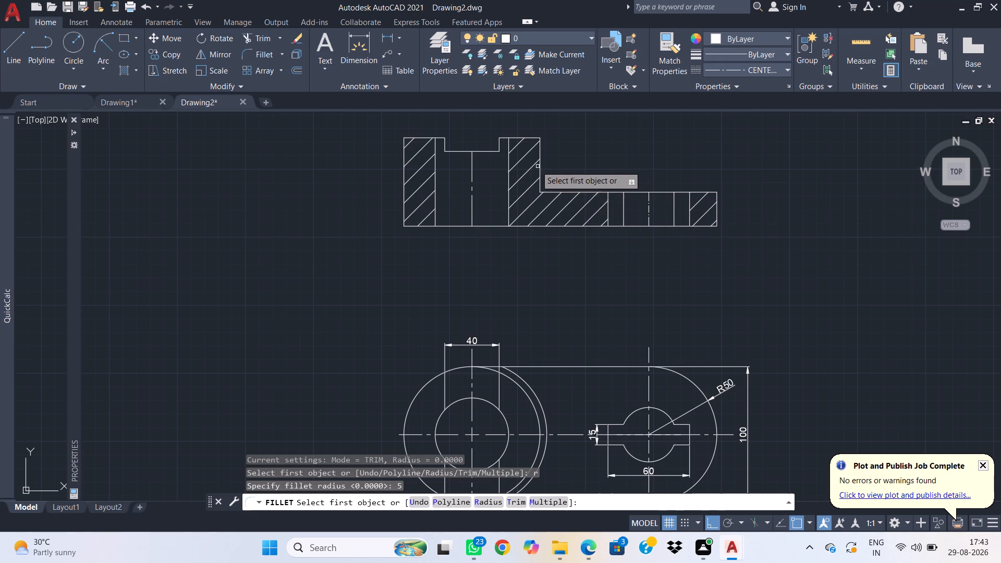
left_click(541, 167)
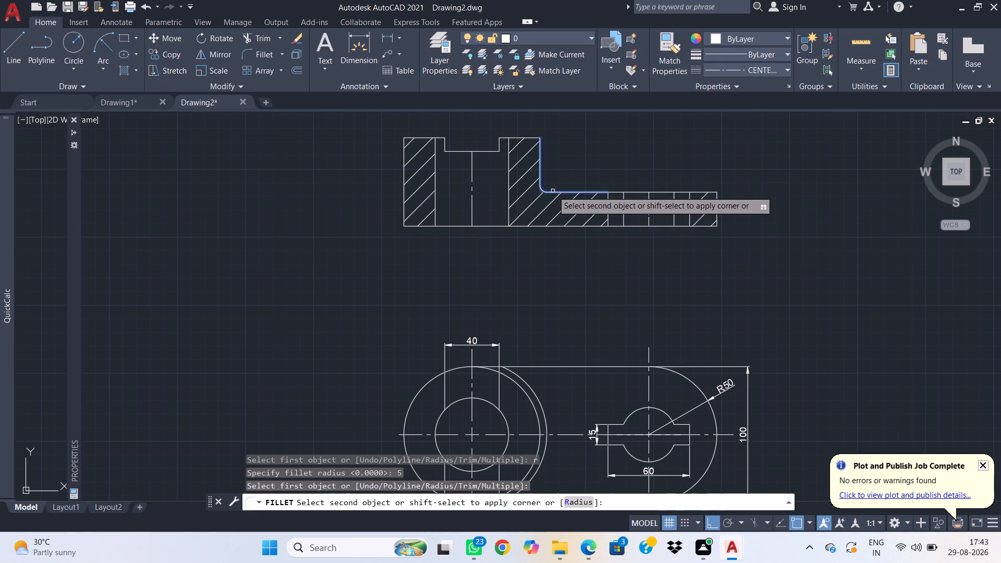
left_click(553, 191)
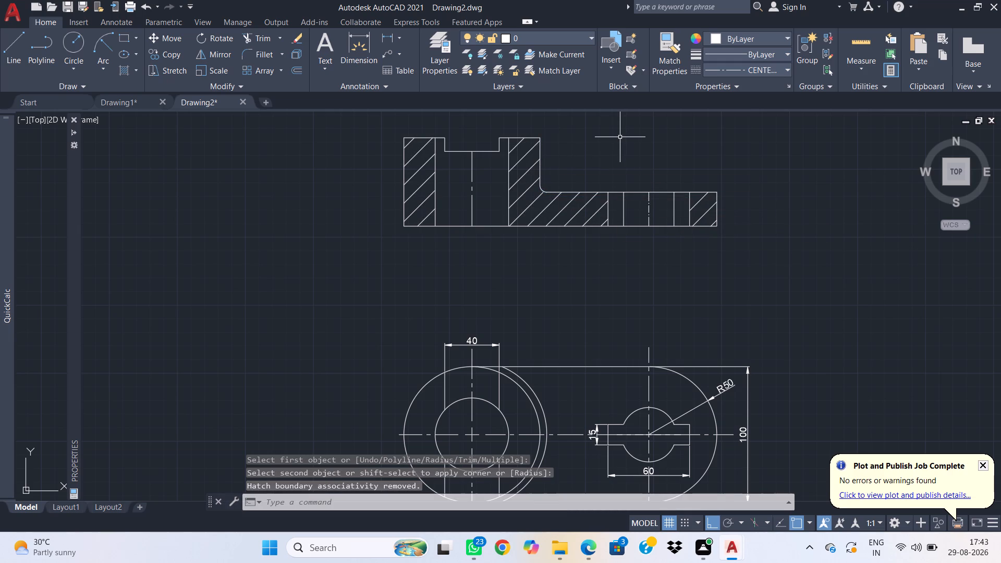
key("Escape")
Dimension the boss bore's width above the upper view and the slot's depth inside the slot.
type("dim")
key("space")
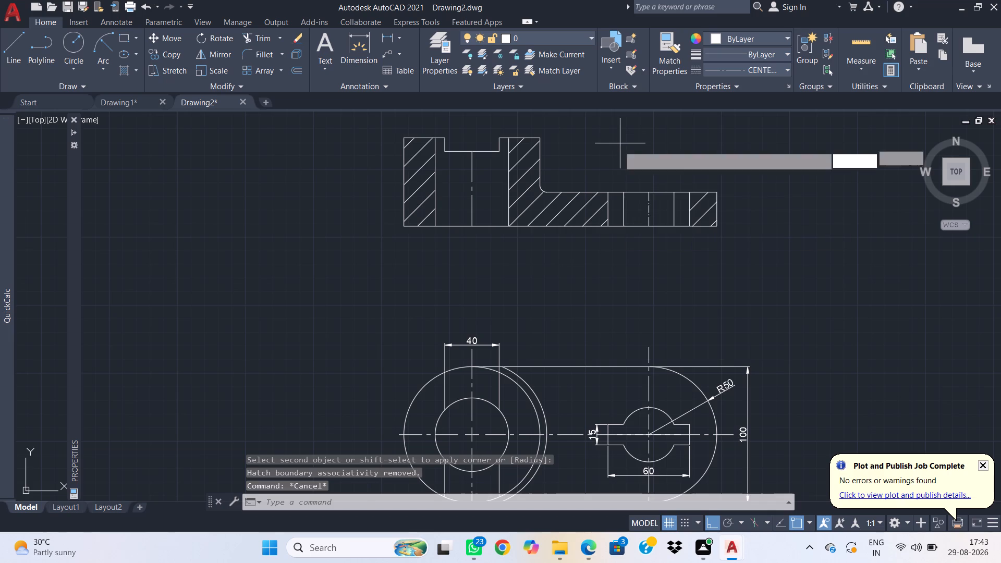
middle_click_drag(502, 250, 479, 307)
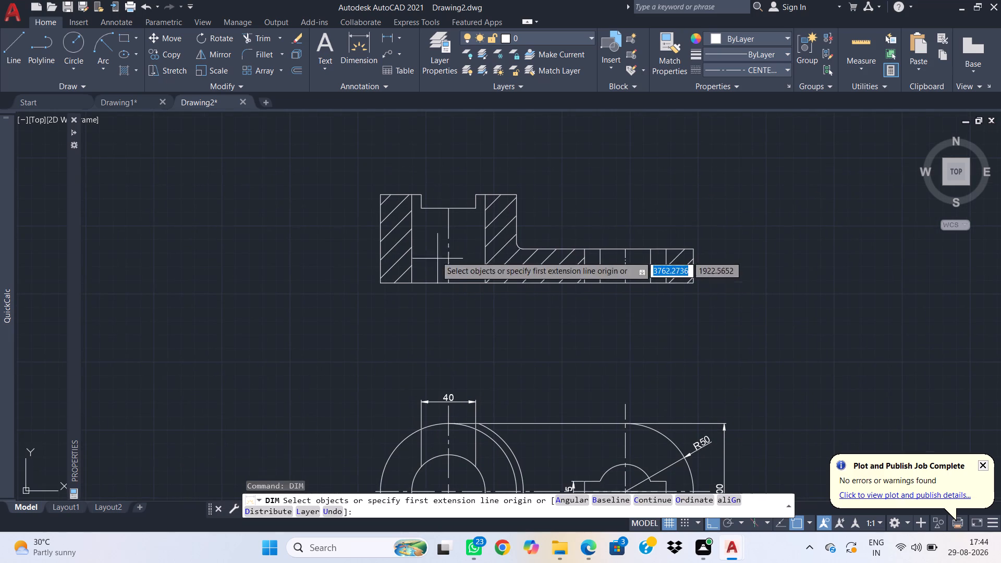
left_click(412, 193)
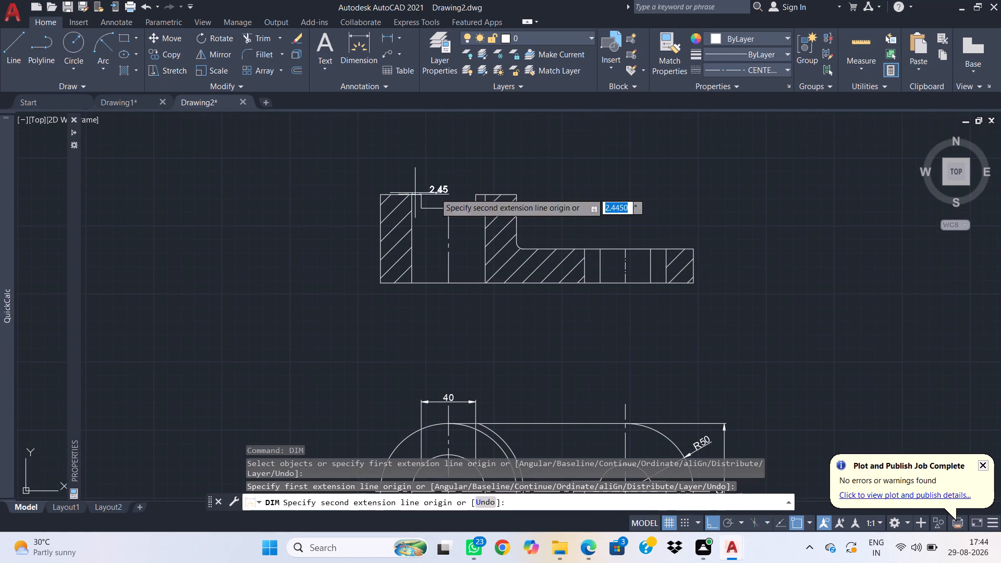
left_click(486, 194)
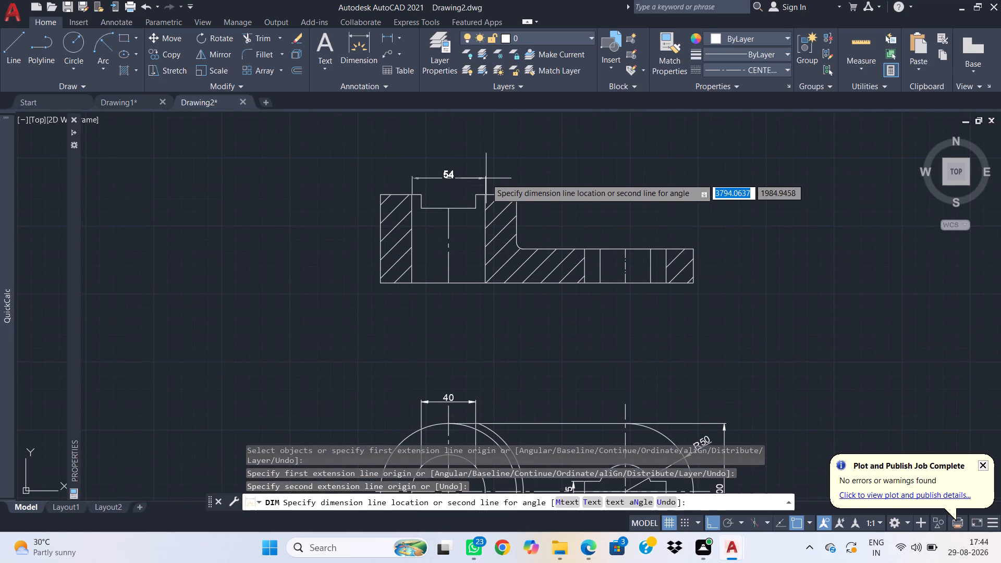
left_click(486, 178)
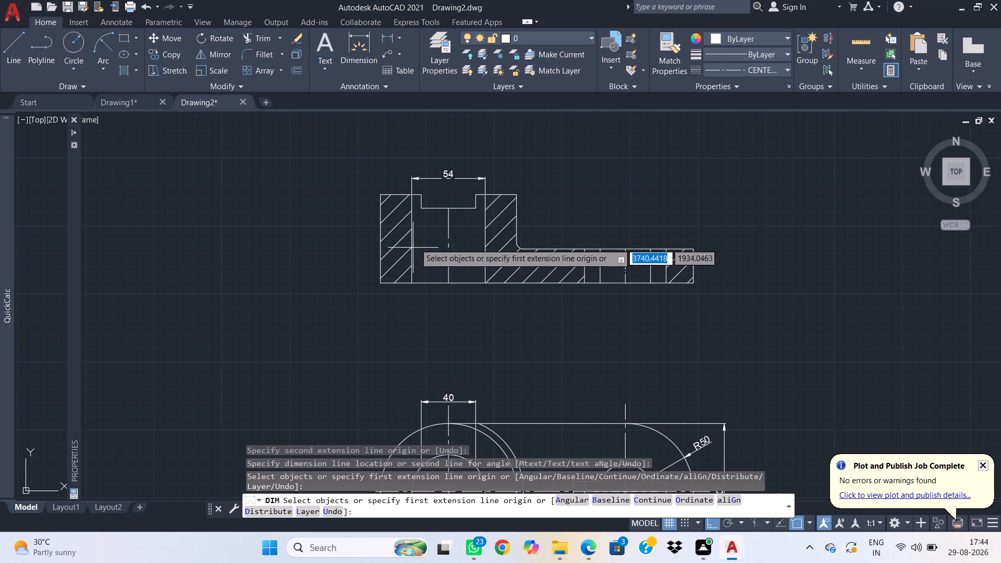
left_click(421, 207)
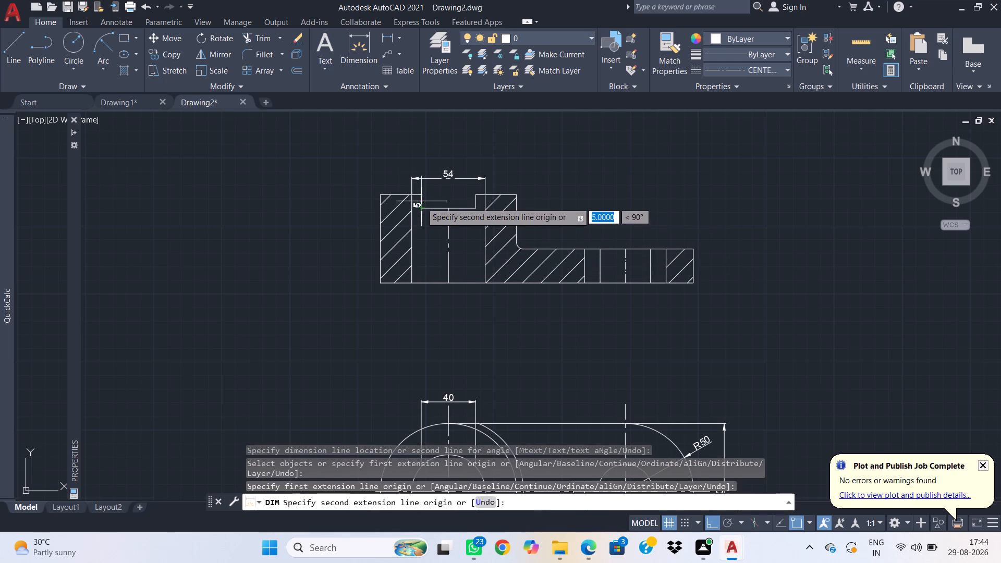
left_click(421, 195)
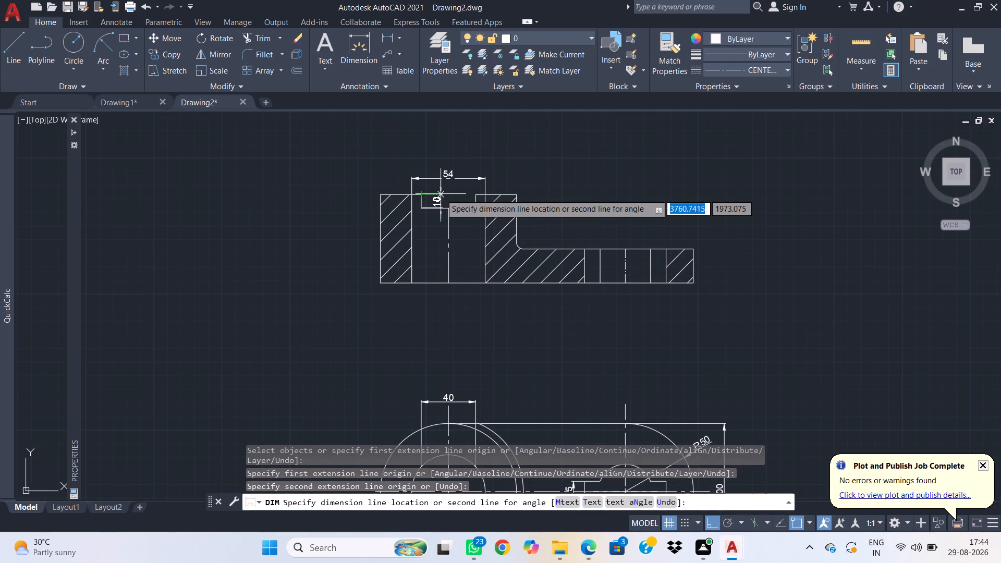
left_click(438, 194)
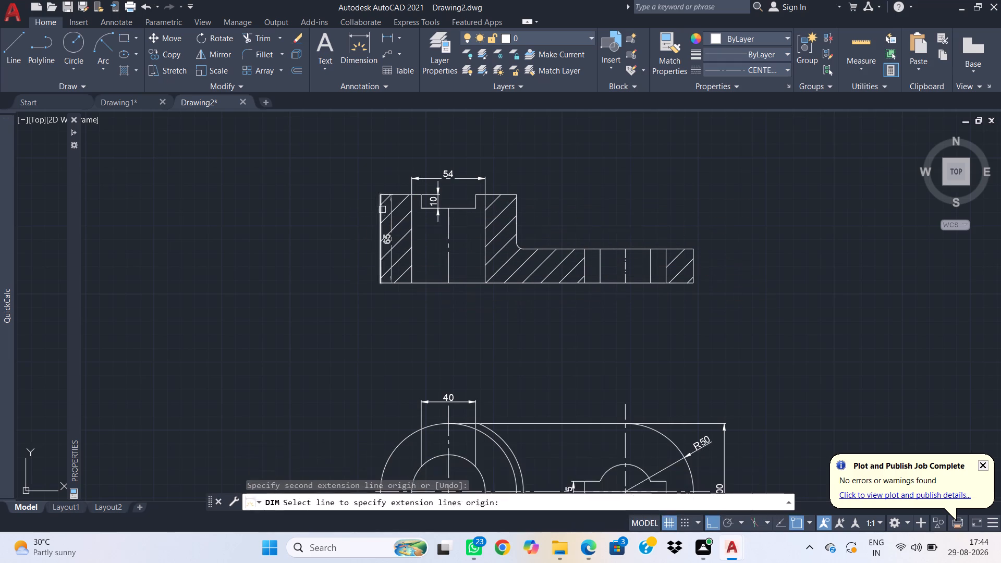
Dimension the boss's overall height along its outer side and the arm's thickness beyond its far end.
left_click(382, 197)
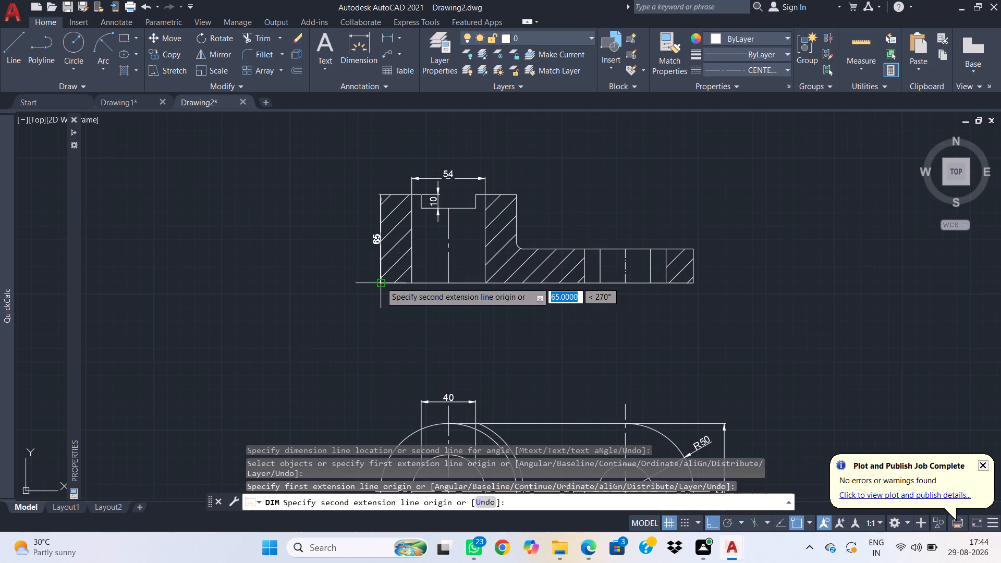
left_click(381, 283)
left_click(367, 271)
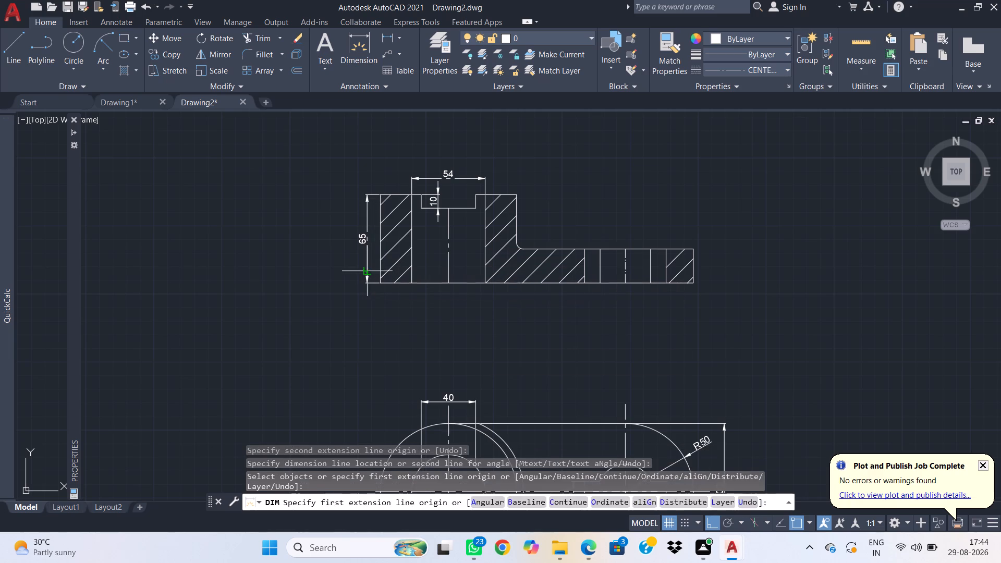
left_click(693, 284)
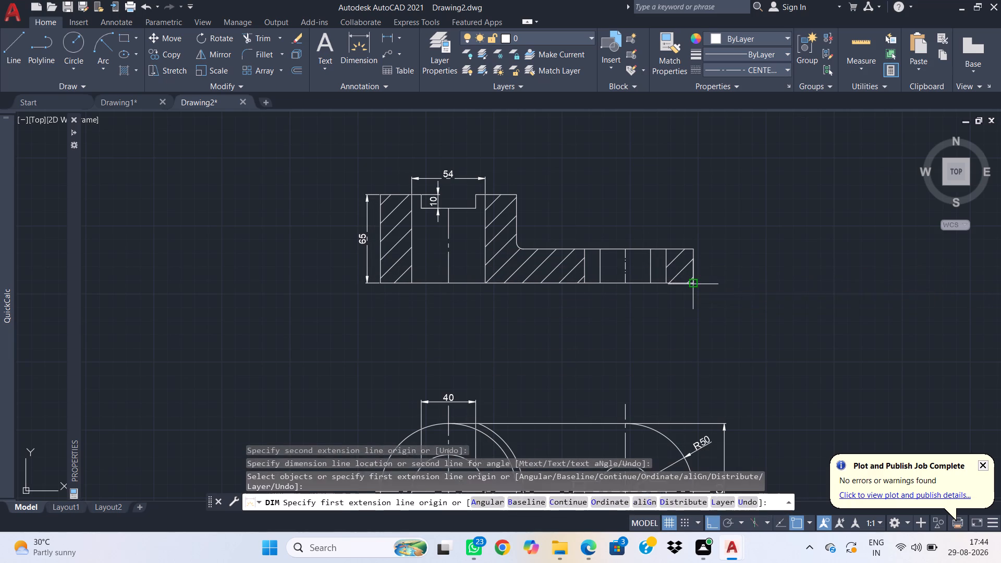
left_click(695, 252)
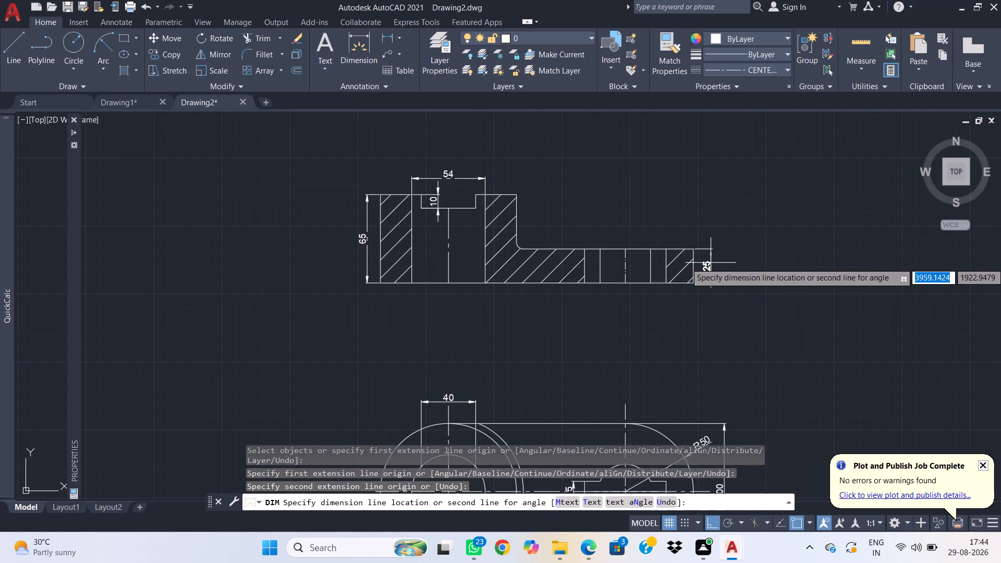
left_click(711, 263)
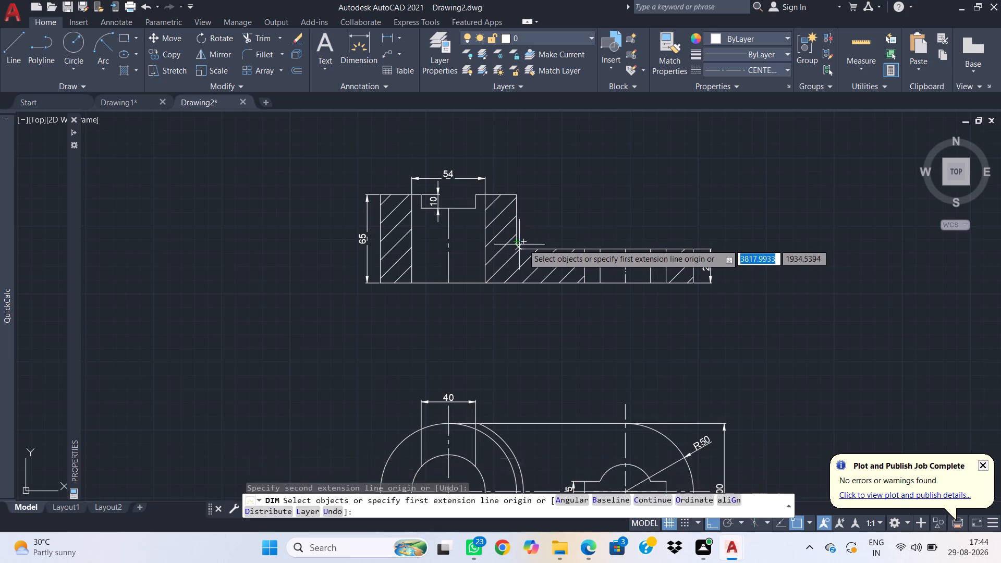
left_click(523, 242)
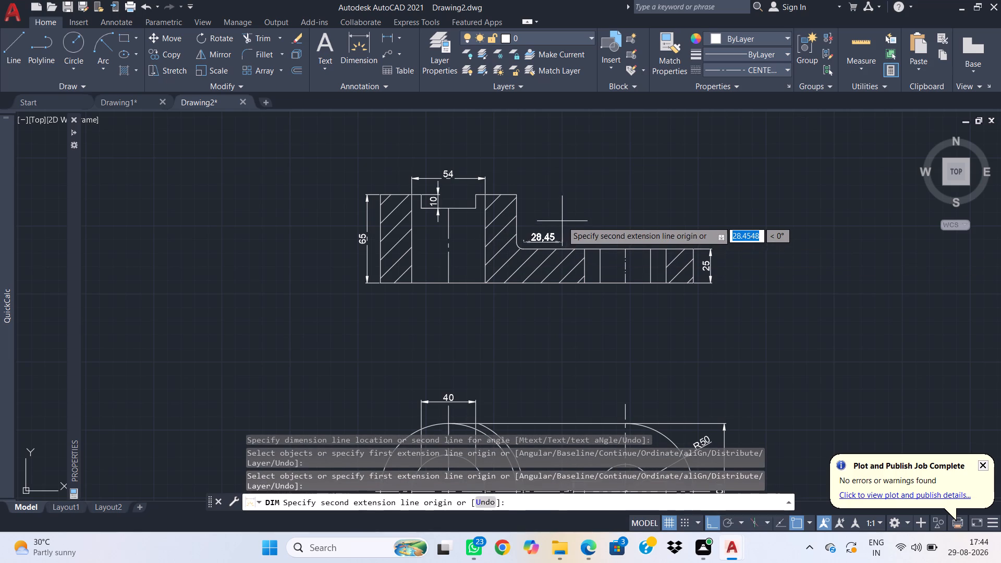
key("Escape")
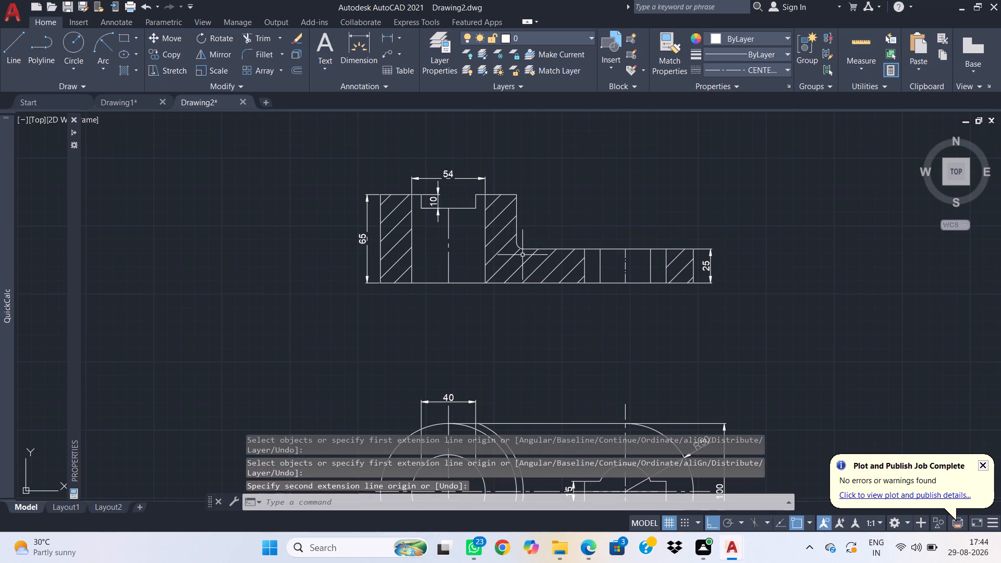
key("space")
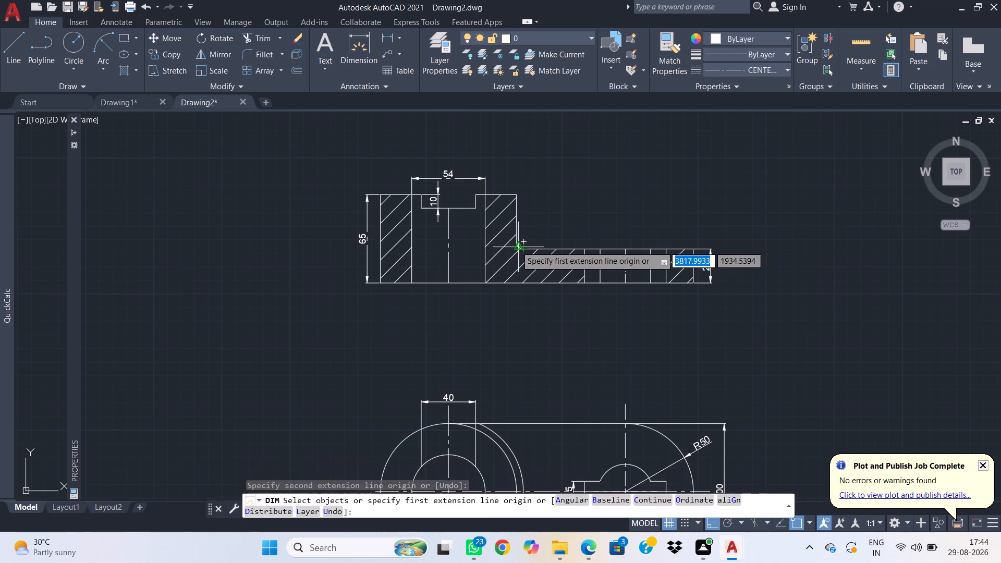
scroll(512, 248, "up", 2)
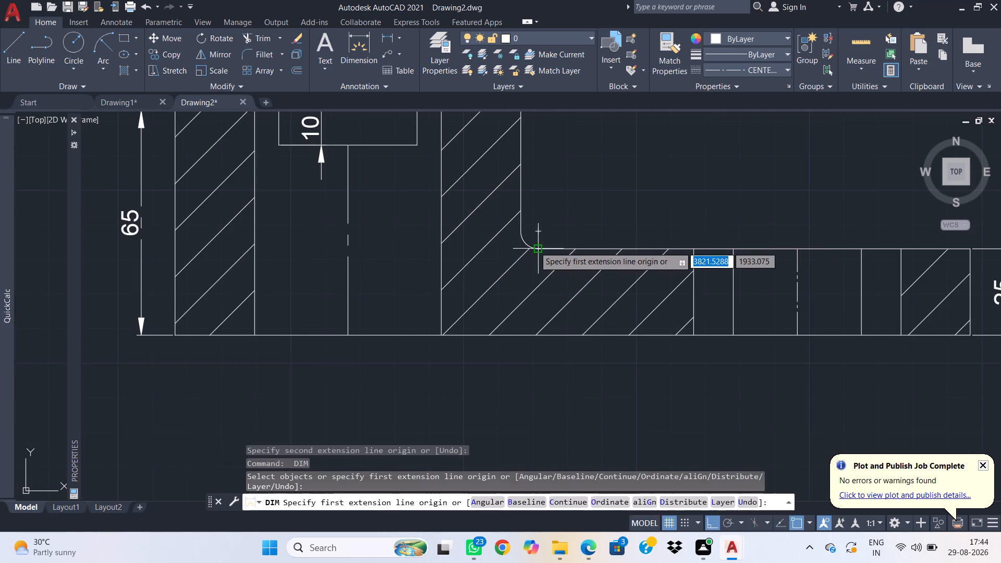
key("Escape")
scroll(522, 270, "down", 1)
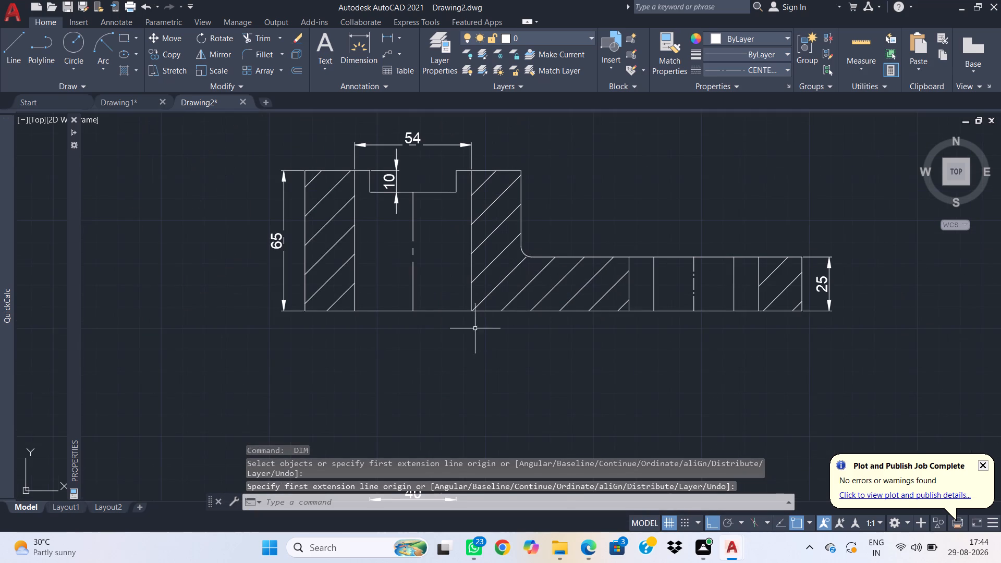
Add a multileader reading "2x45" with its arrowhead just below the boss bore's lower corner, turning Ortho off for a slanted leader.
middle_click_drag(475, 328, 585, 309)
scroll(505, 308, "up", 1)
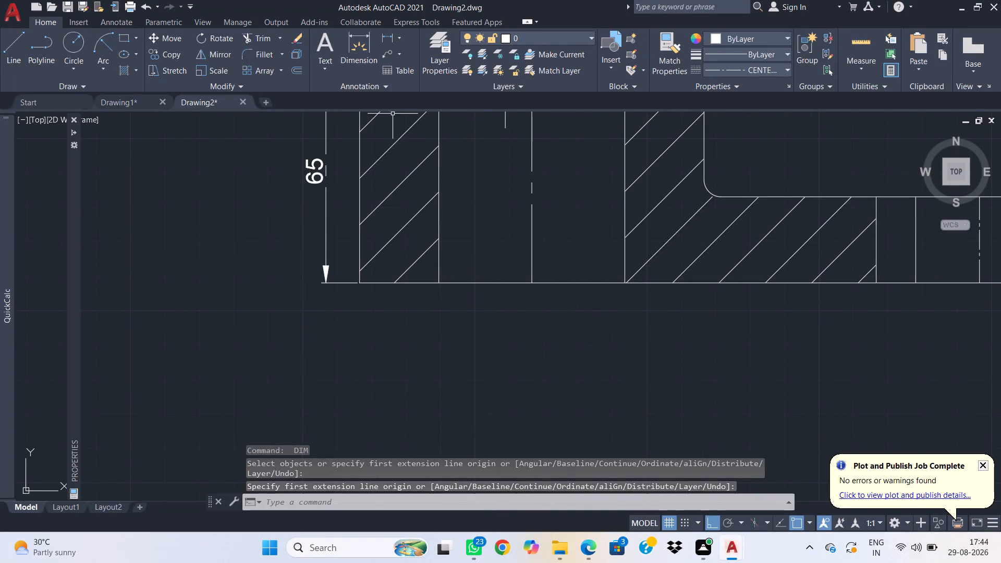
left_click(379, 51)
left_click(386, 55)
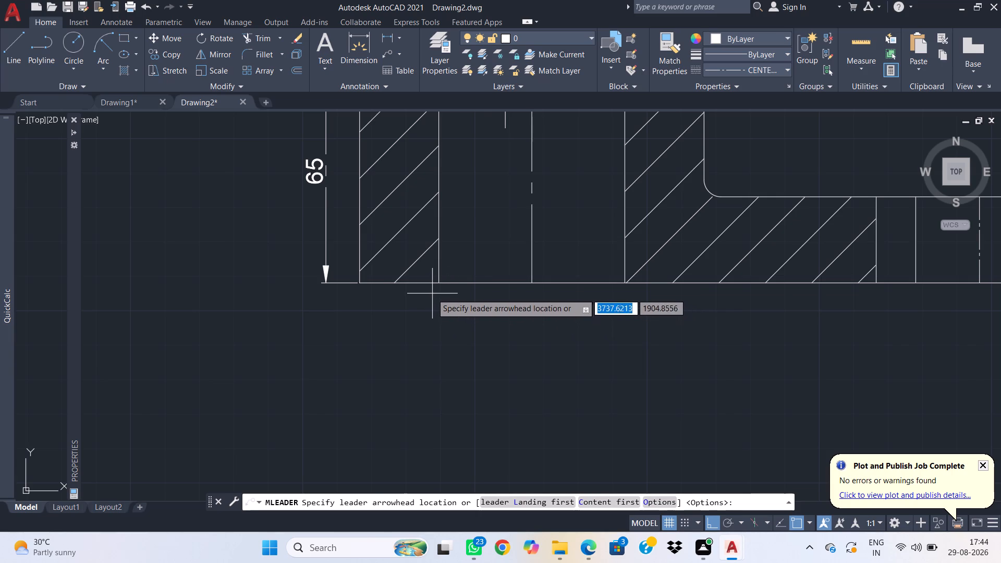
left_click(431, 292)
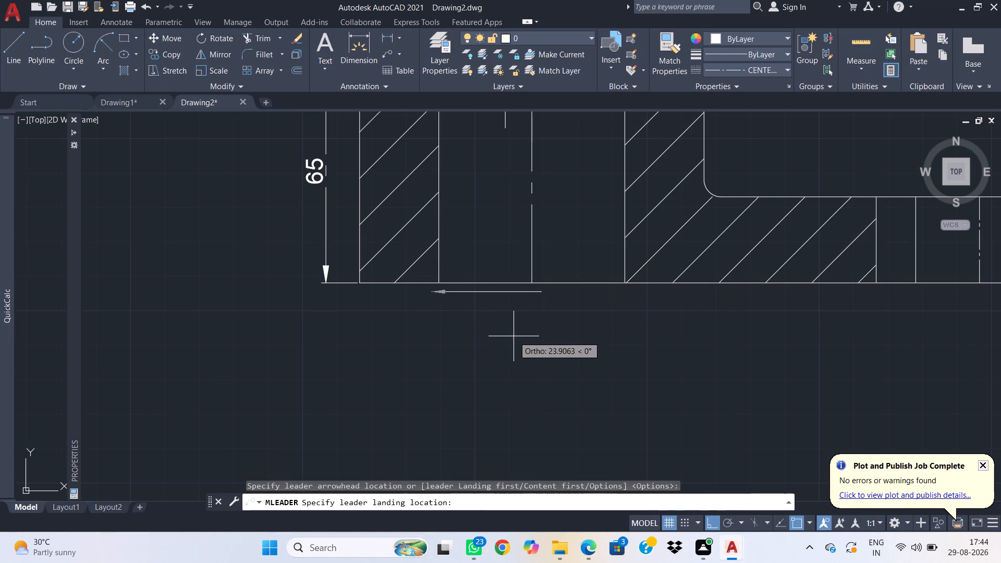
key("shift+F8")
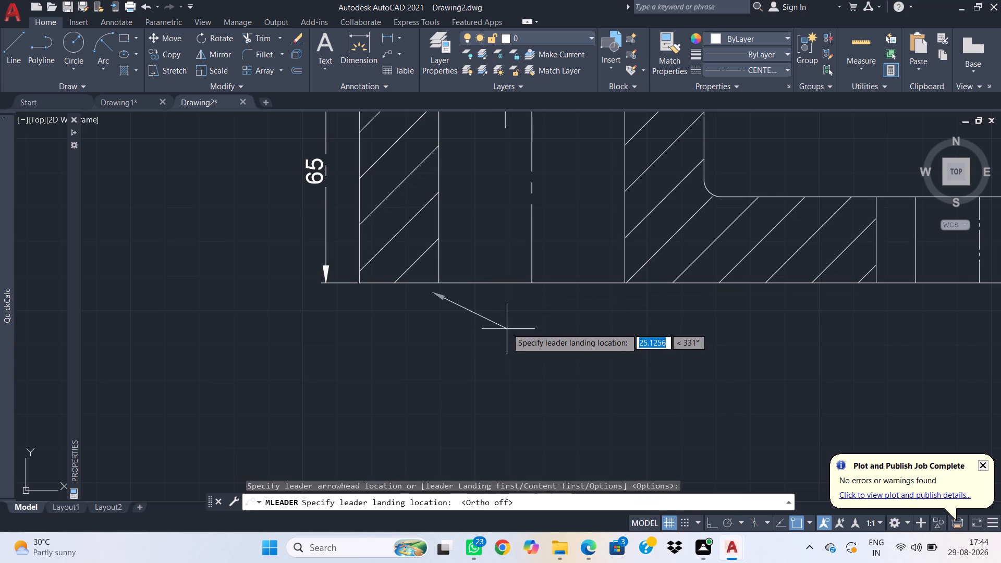
left_click(464, 311)
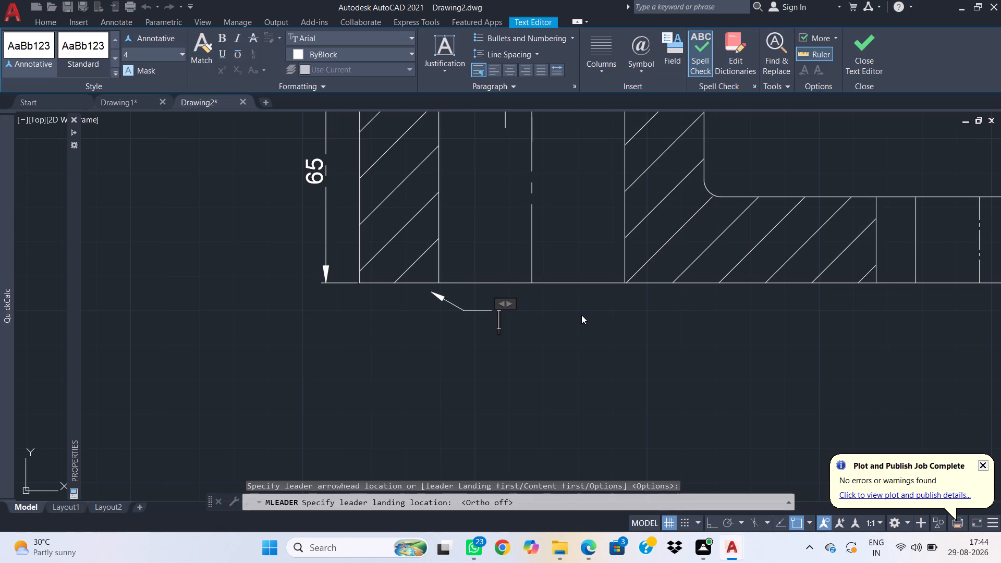
key("2")
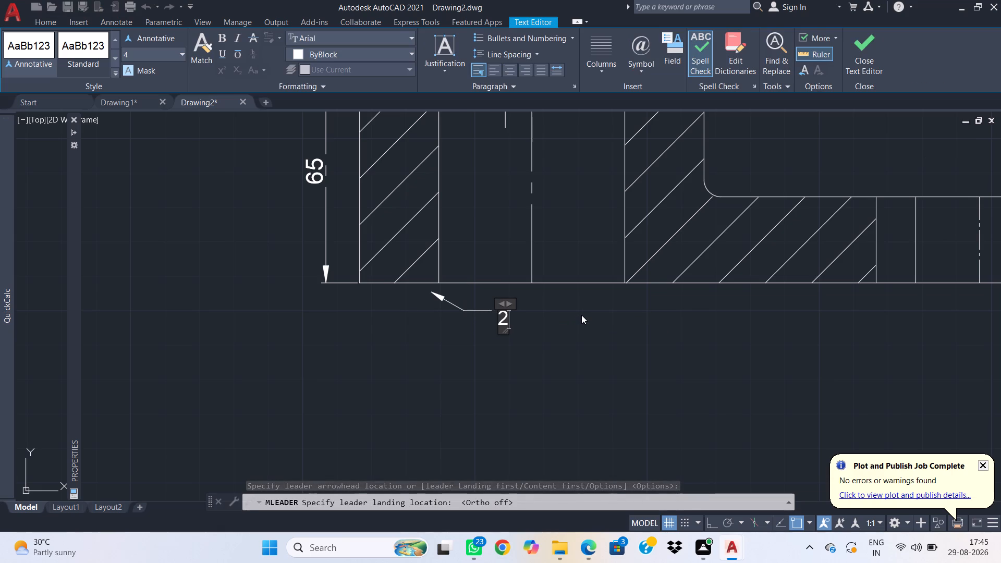
key("x")
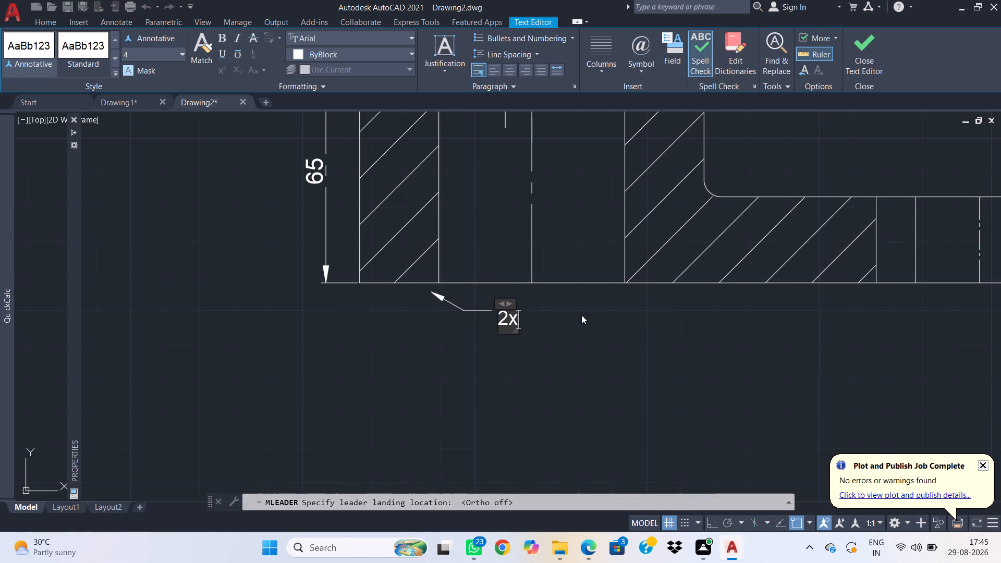
type("45")
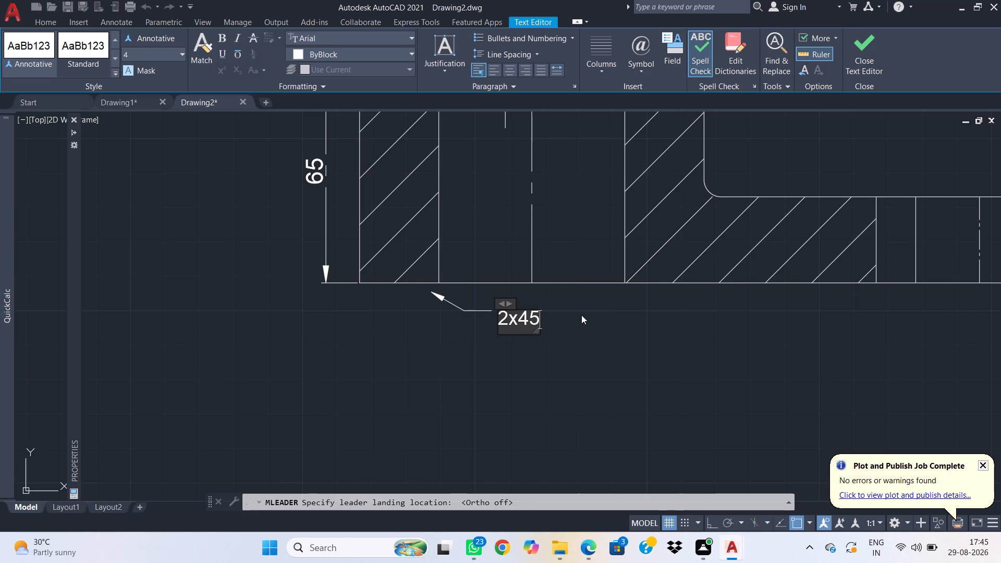
left_click(546, 307)
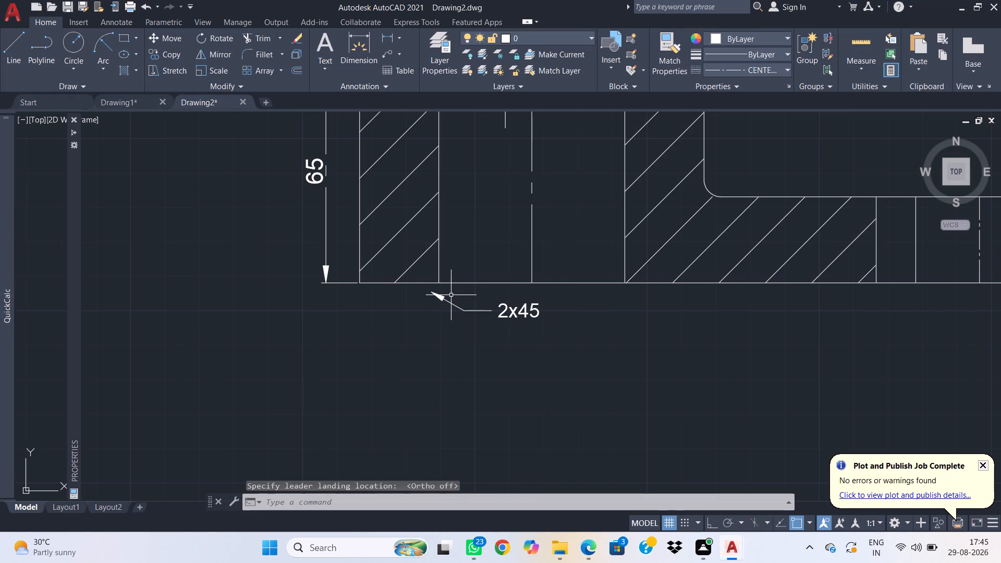
Draw a chamfer line about 2.4 long from the boss's bottom edge to the bore wall, continuing horizontally to the bore's centre line.
type("l")
key("space")
scroll(435, 270, "up", 1)
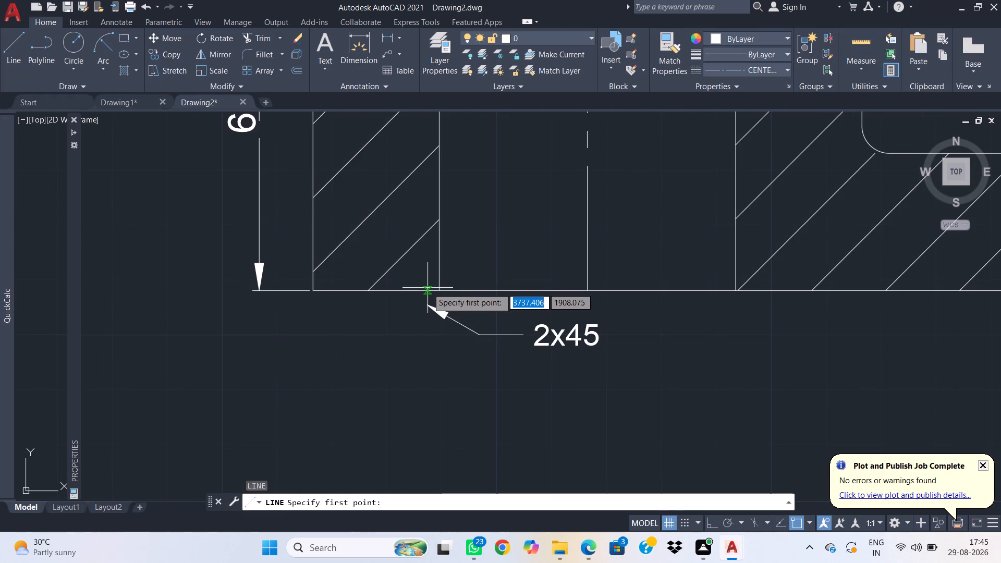
left_click(429, 290)
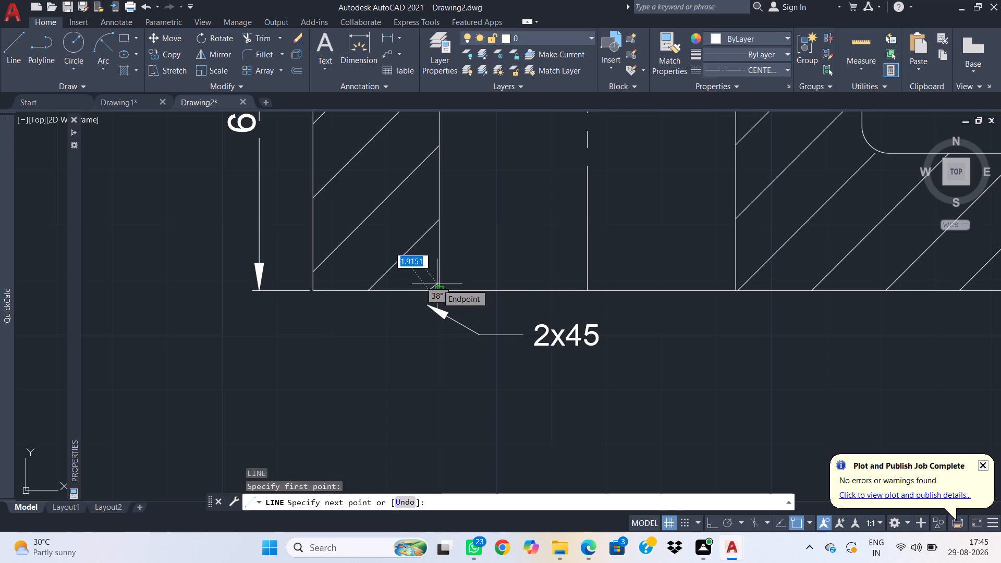
left_click(440, 284)
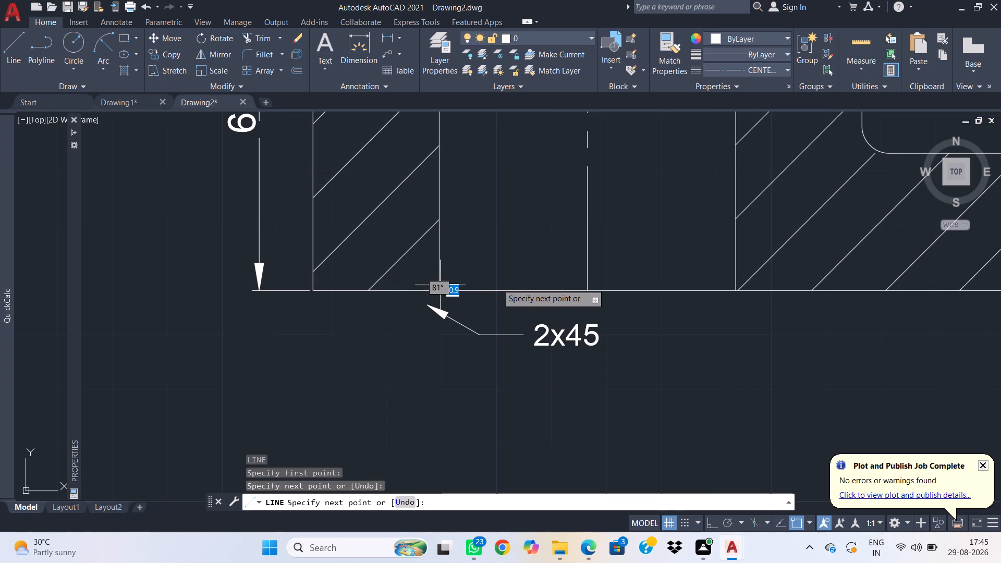
key("ctrl+z")
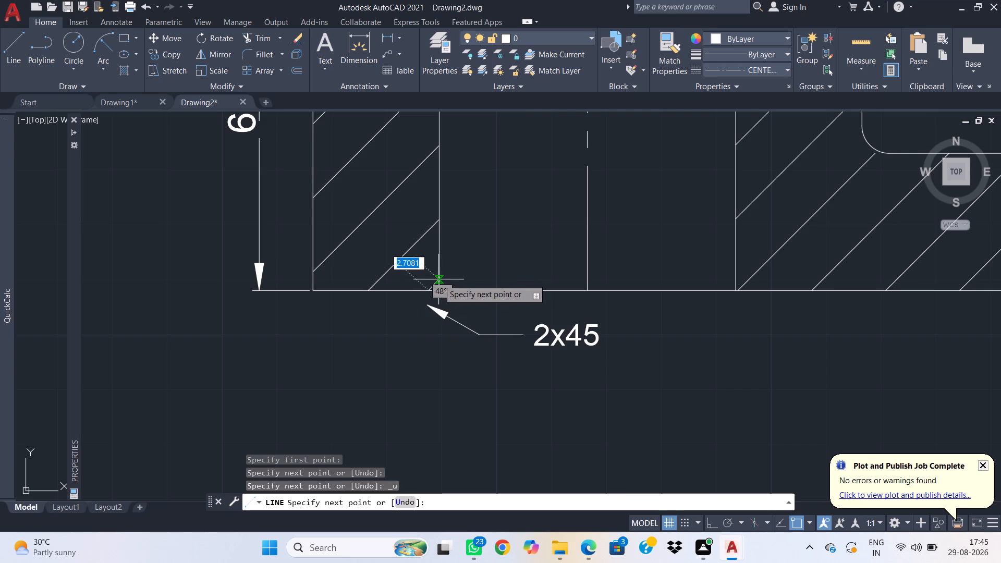
scroll(441, 274, "up", 3)
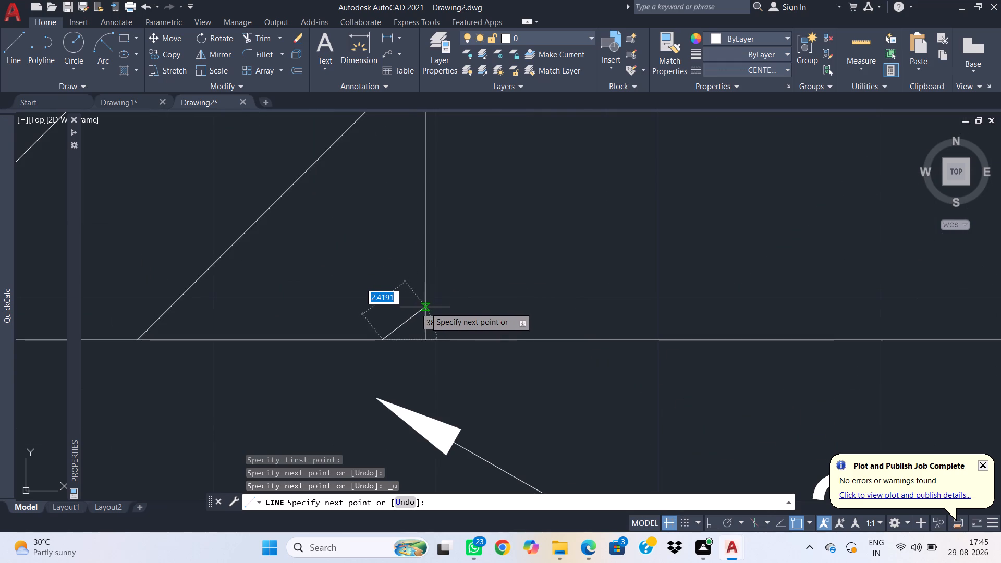
left_click(425, 307)
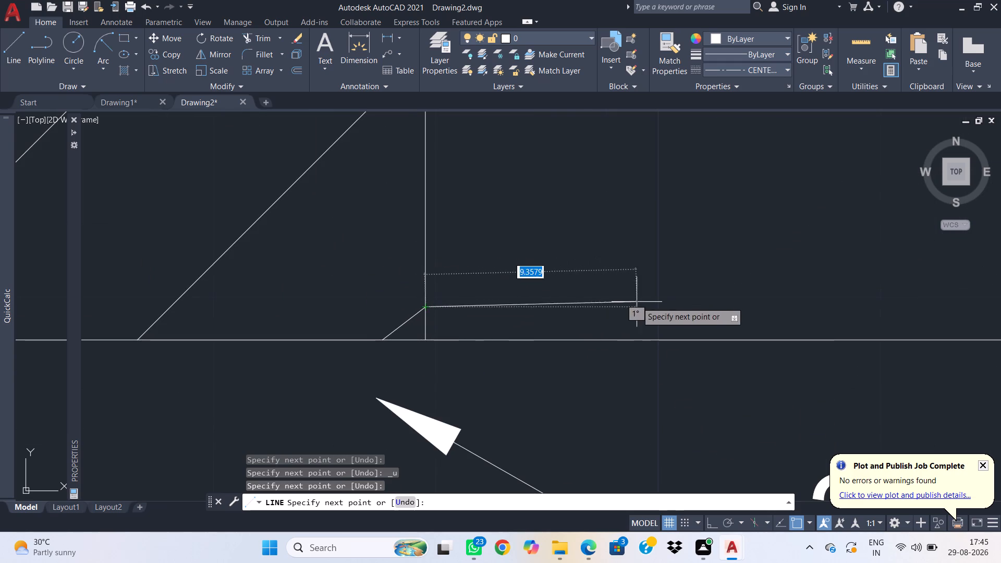
scroll(679, 298, "down", 1)
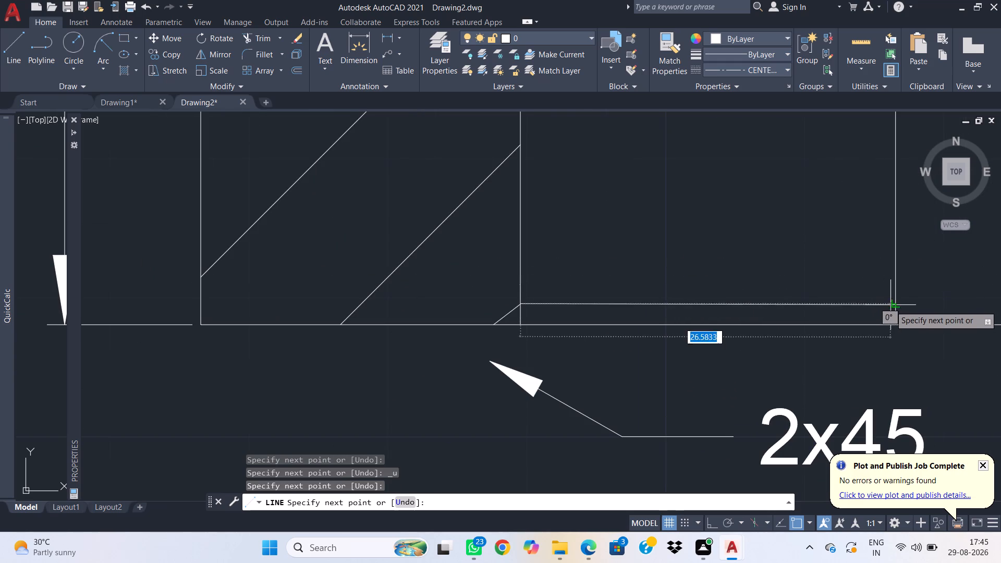
left_click(895, 301)
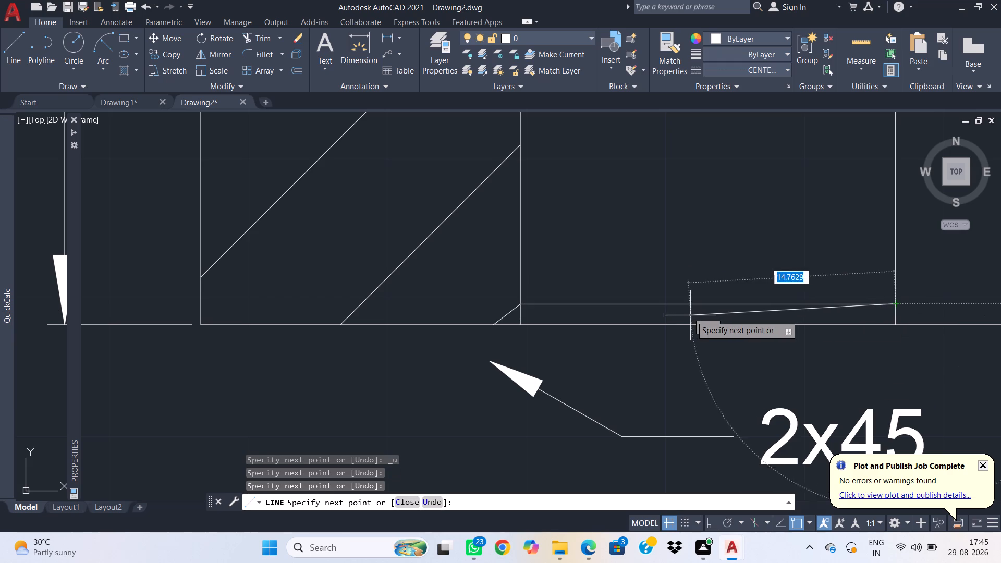
key("Escape")
Mirror the short chamfer line about a vertical axis through the midpoint of the new horizontal line, keeping the original.
left_click(516, 317)
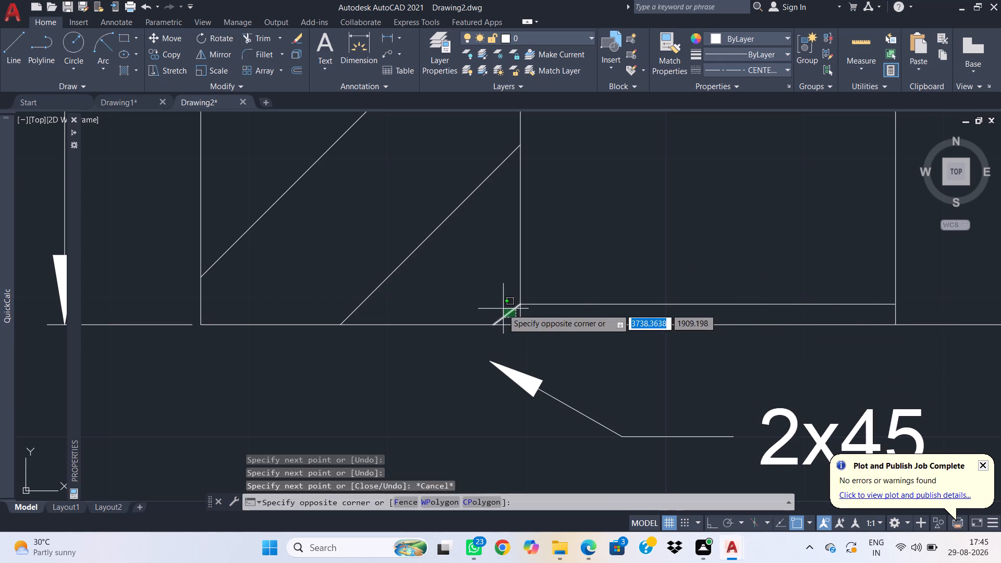
left_click(503, 309)
type("mi")
key("space")
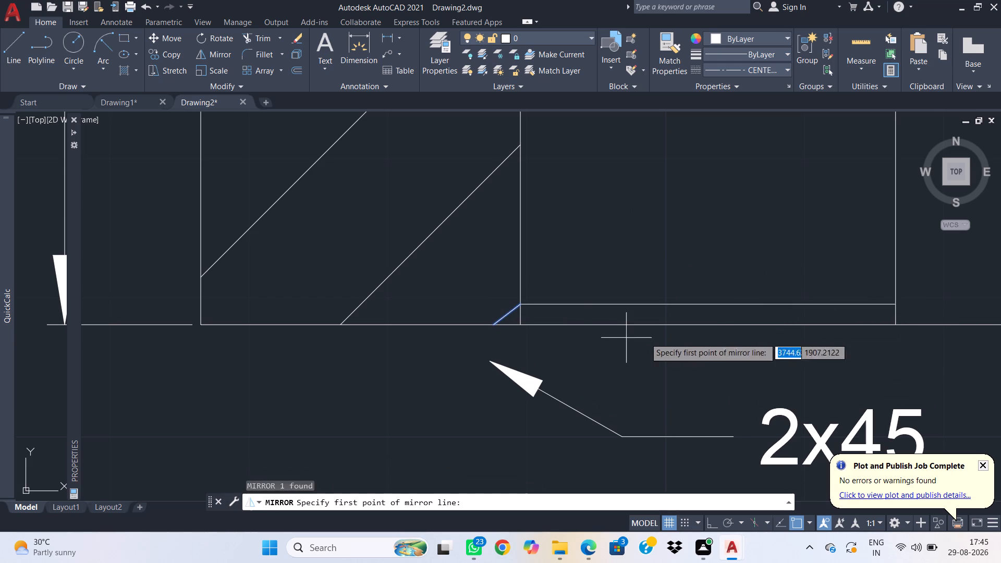
scroll(713, 325, "down", 2)
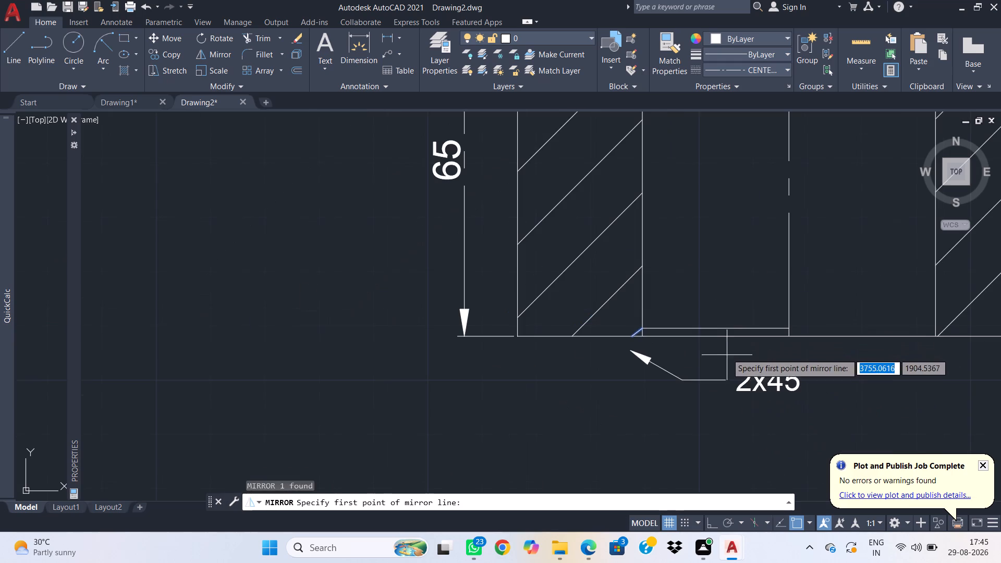
left_click(715, 326)
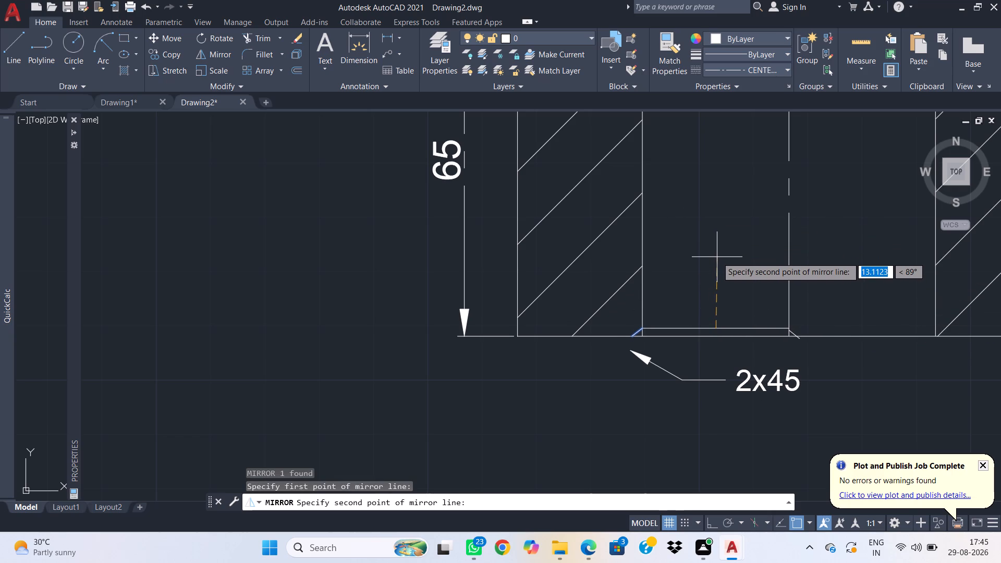
key("shift+F8")
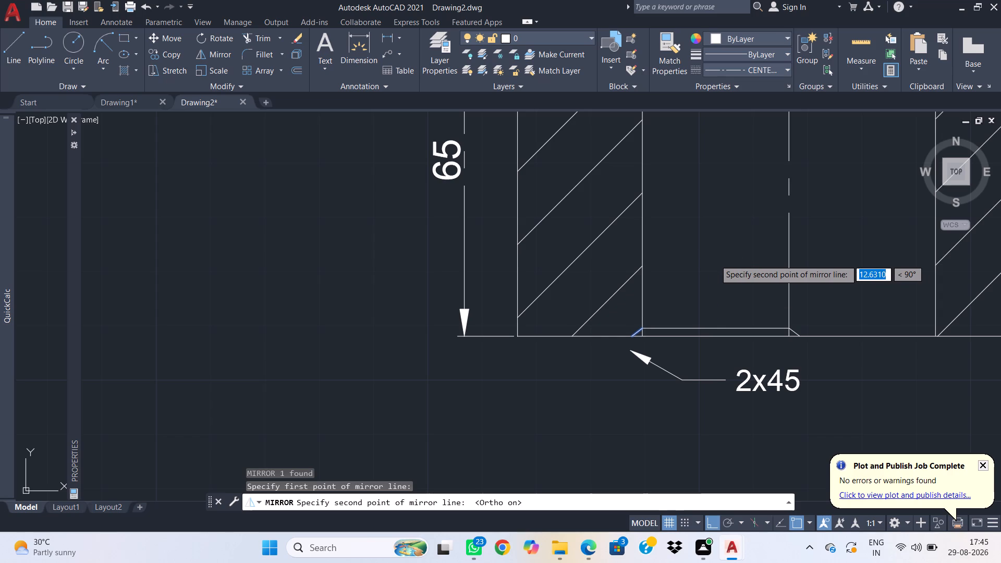
left_click(705, 242)
left_click_drag(741, 288, 705, 253)
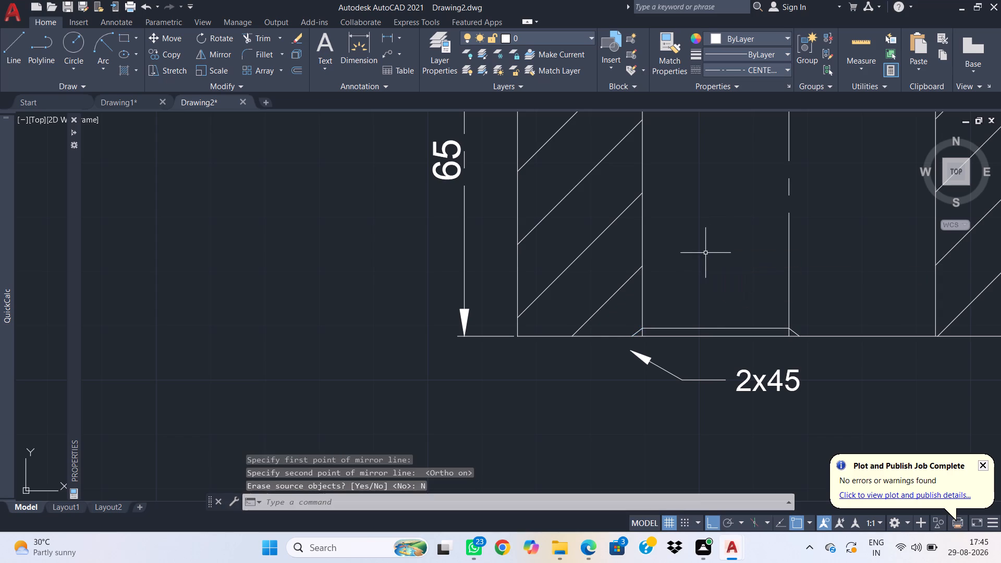
Stretch the "2x45" leader's arrowhead onto the chamfer line's lower endpoint on the boss's bottom edge.
scroll(780, 268, "down", 1)
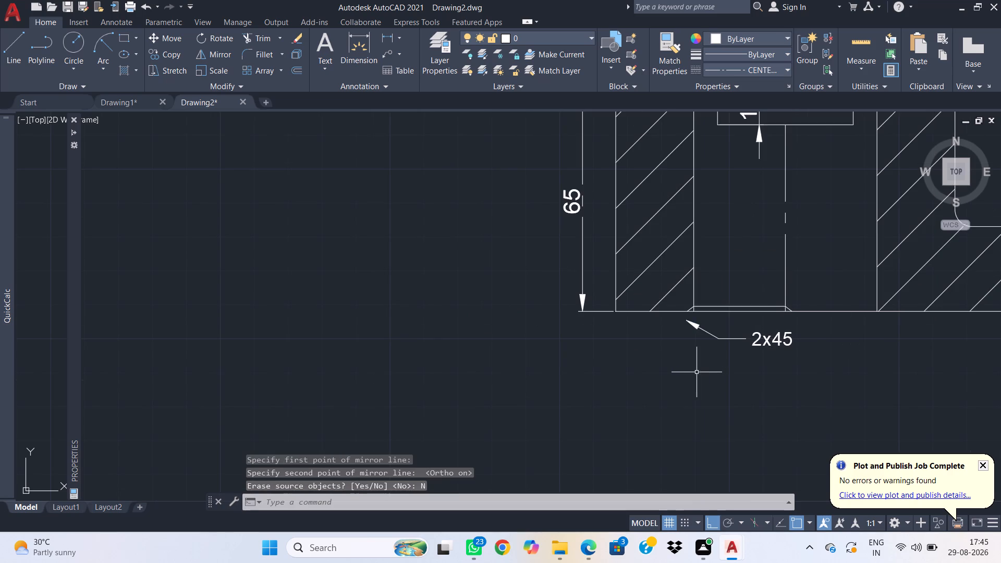
left_click(719, 317)
left_click(660, 341)
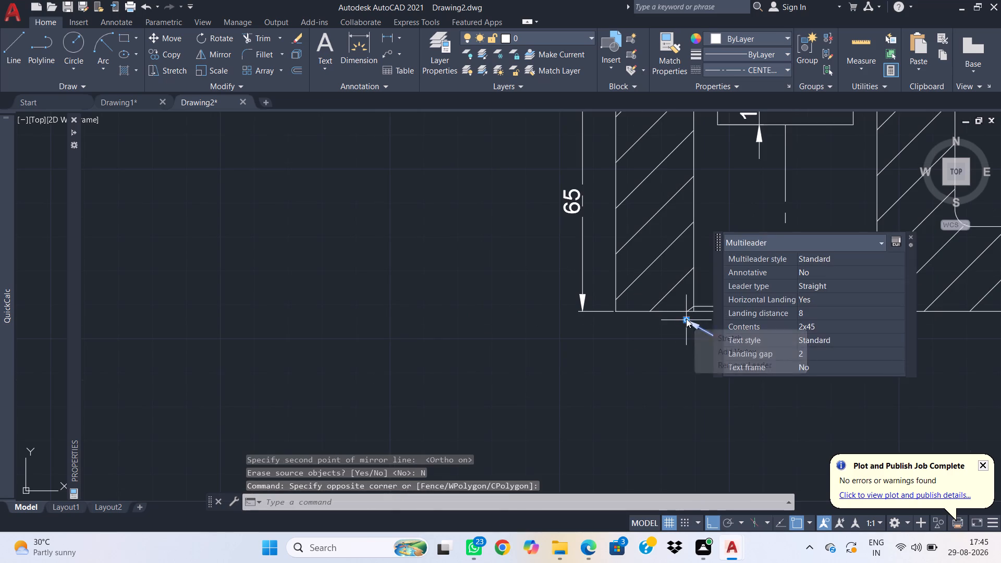
left_click(686, 319)
scroll(688, 313, "up", 2)
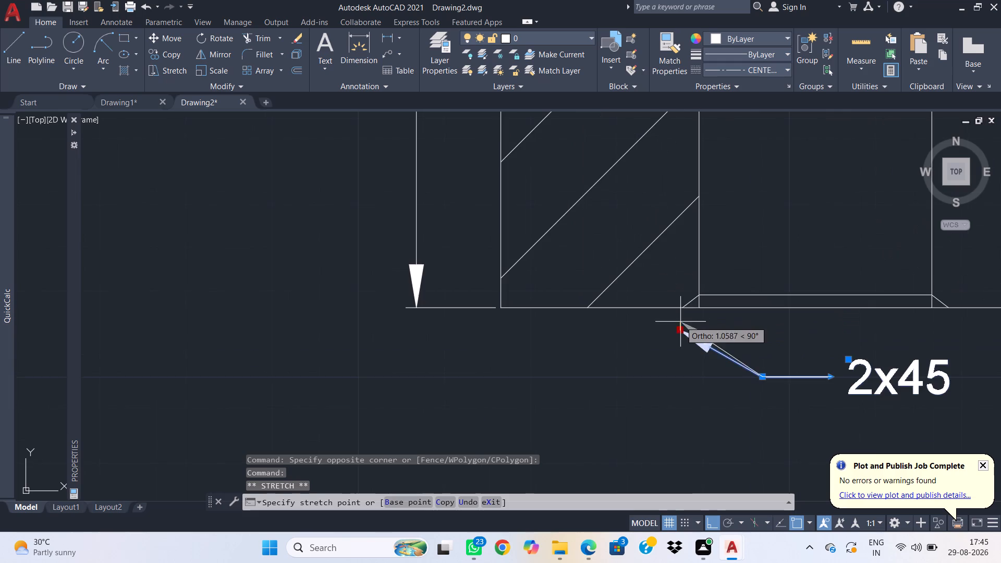
left_click(683, 308)
key("Escape")
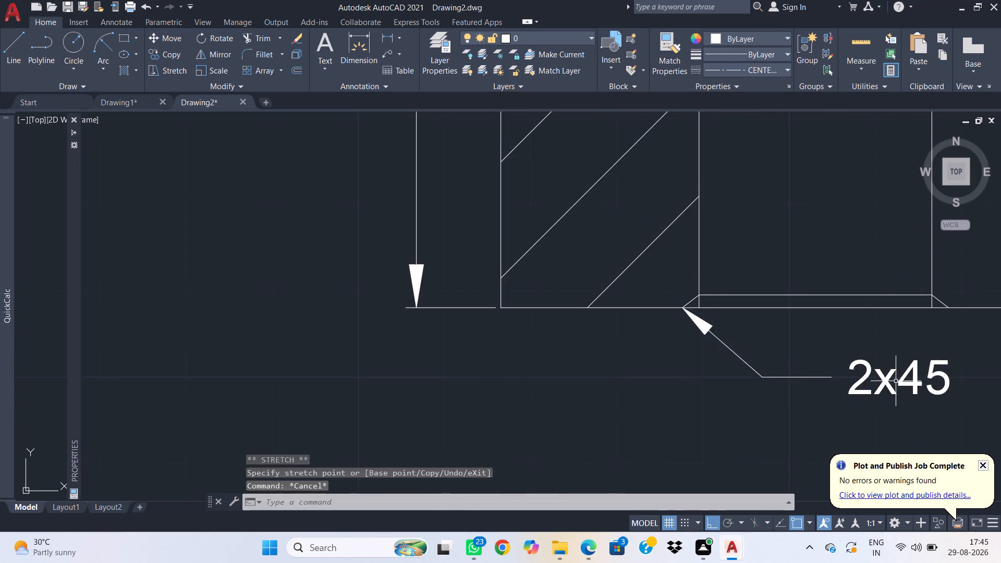
Move the whole sectional view with its dimensions and leader straight down about 39 units, closer to the plan view.
scroll(896, 378, "down", 1)
scroll(915, 294, "down", 1)
middle_click_drag(984, 342, 490, 305)
scroll(503, 302, "down", 2)
scroll(688, 305, "down", 1)
middle_click_drag(665, 386, 603, 170)
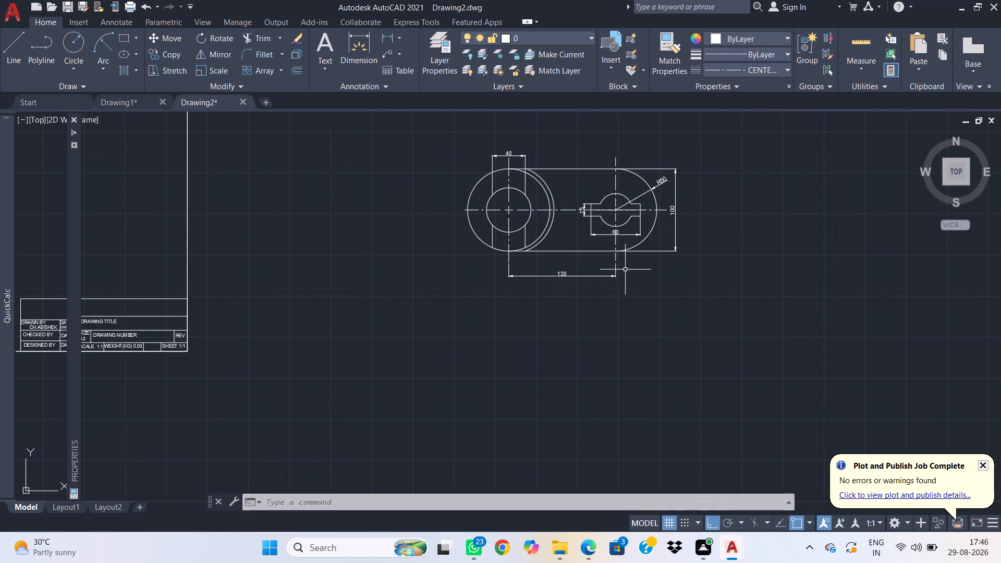
middle_click_drag(614, 280, 603, 304)
scroll(563, 239, "down", 1)
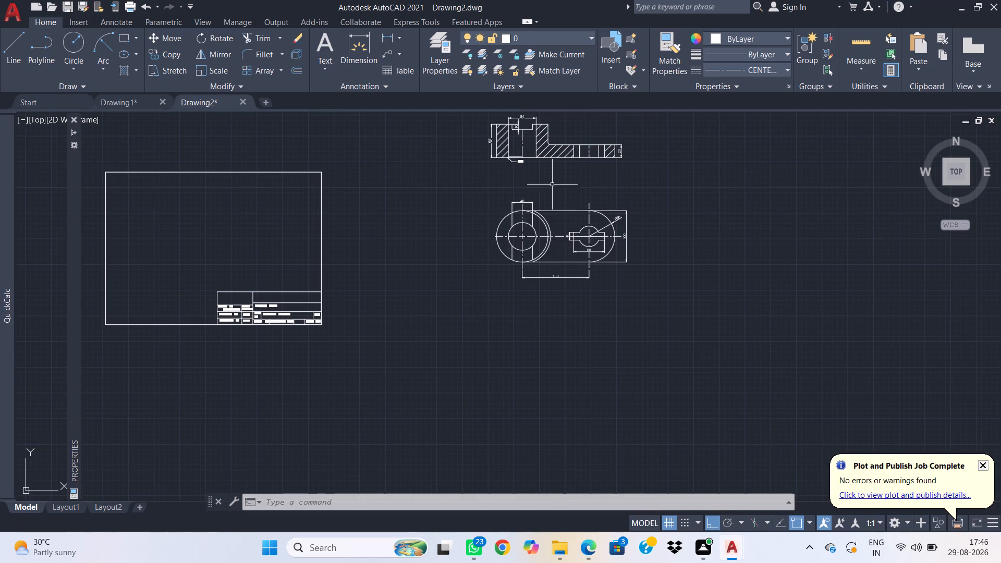
middle_click_drag(555, 222, 563, 289)
left_click(679, 242)
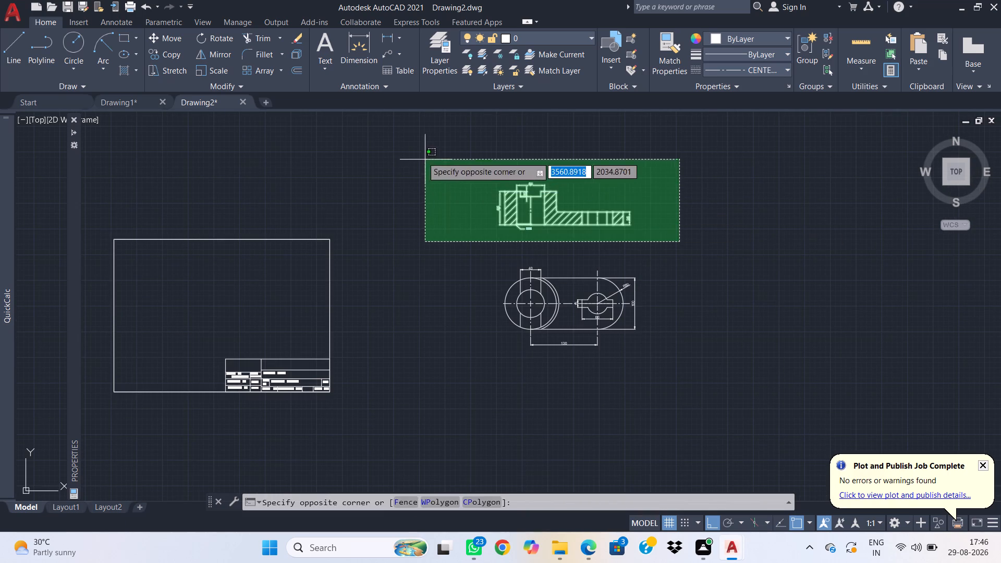
left_click(416, 151)
type("m")
key("space")
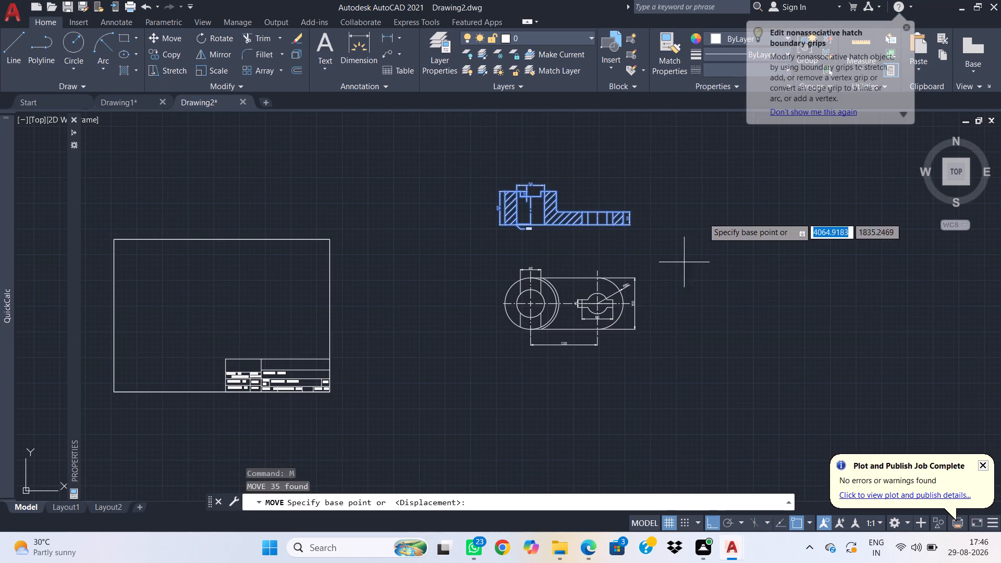
left_click(693, 187)
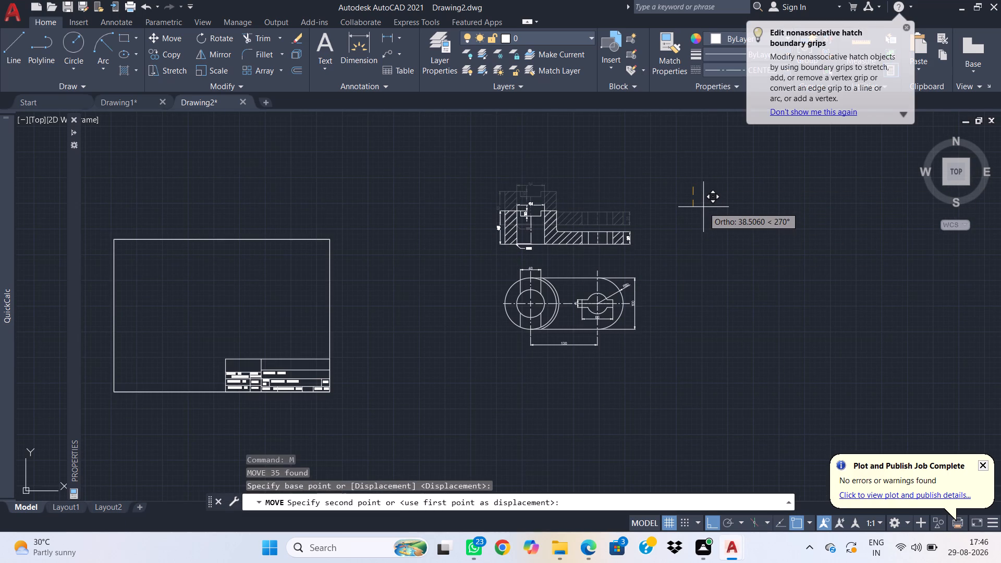
left_click(703, 207)
key("Escape")
Add multiline text of height 5 above the sectional view's thin arm, reading "Section view A-A" with "Scale: 1:1" on the second line.
scroll(413, 166, "up", 1)
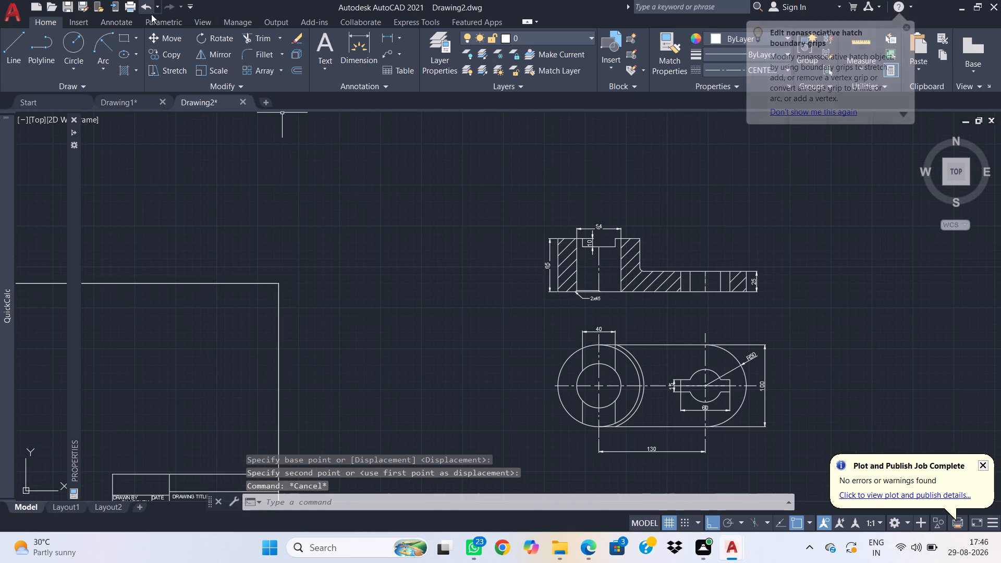
left_click(319, 45)
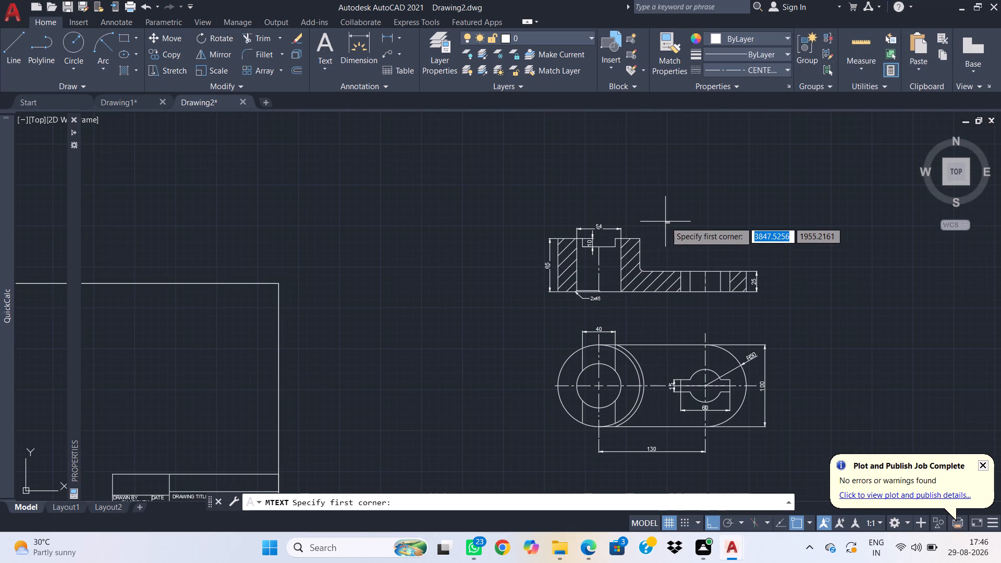
left_click(666, 221)
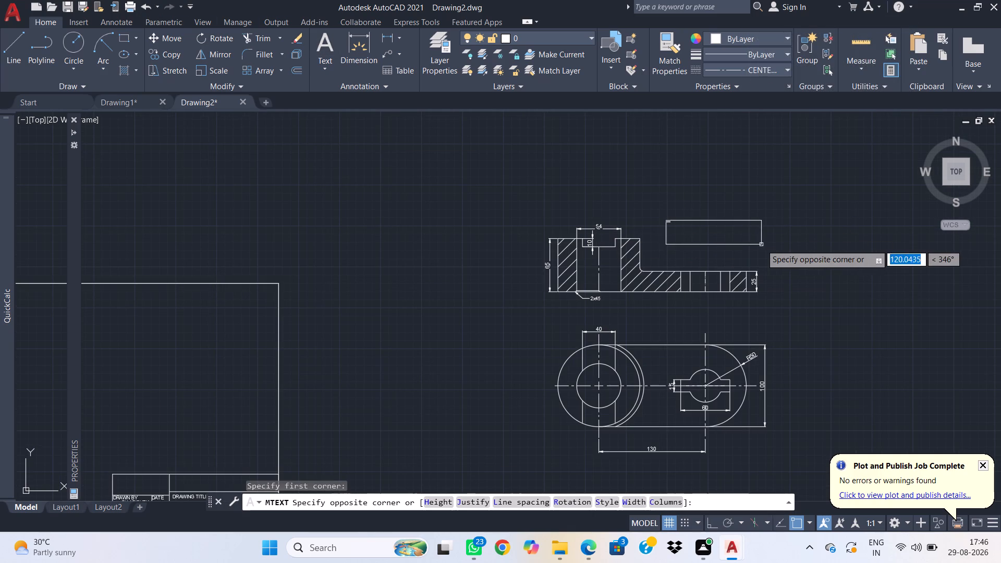
left_click(756, 251)
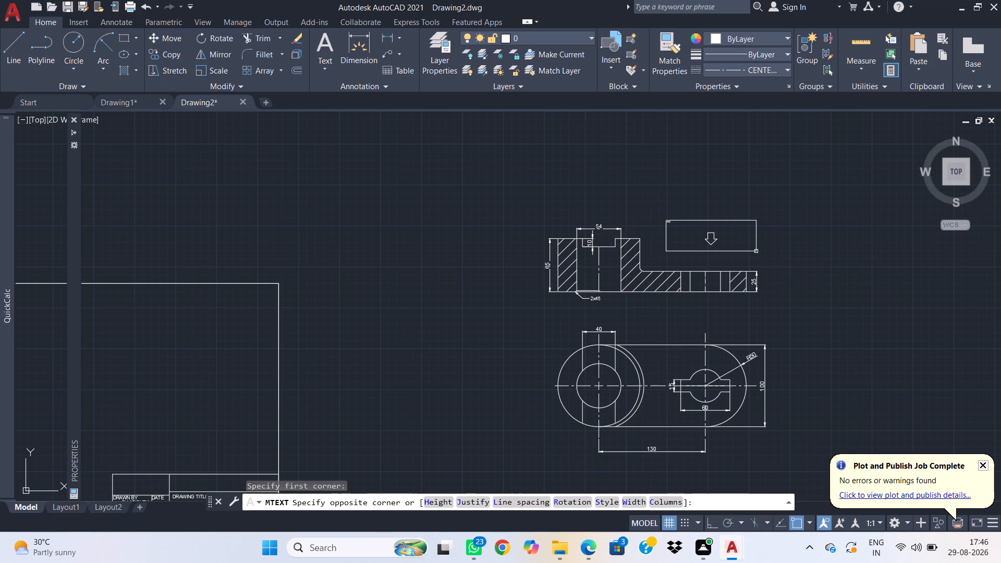
double_click(162, 60)
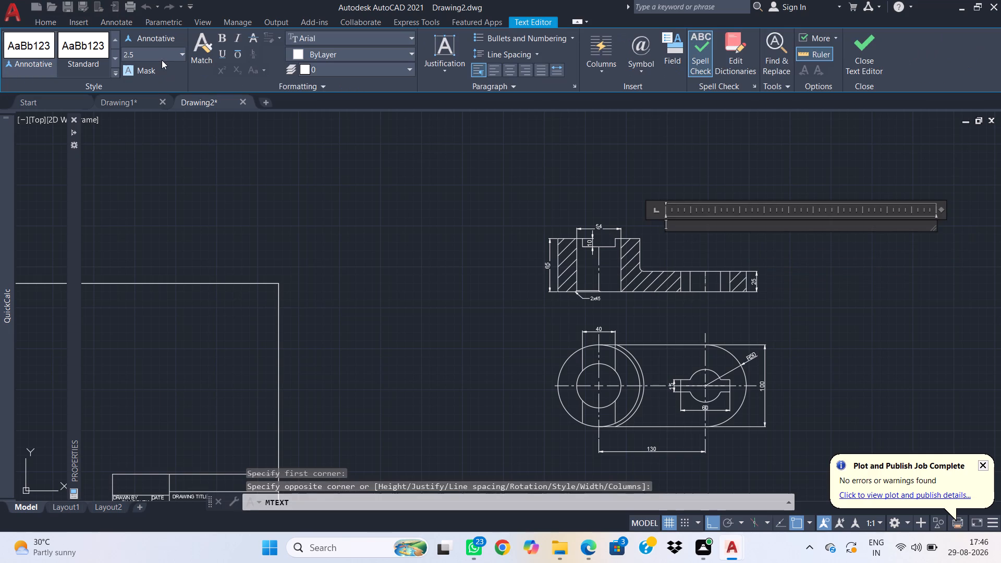
key("6")
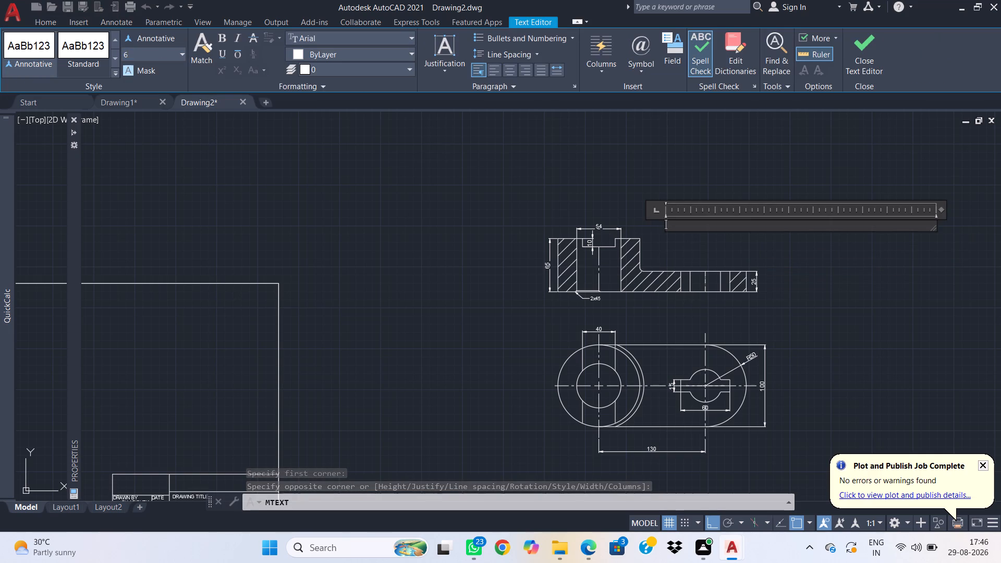
key("5")
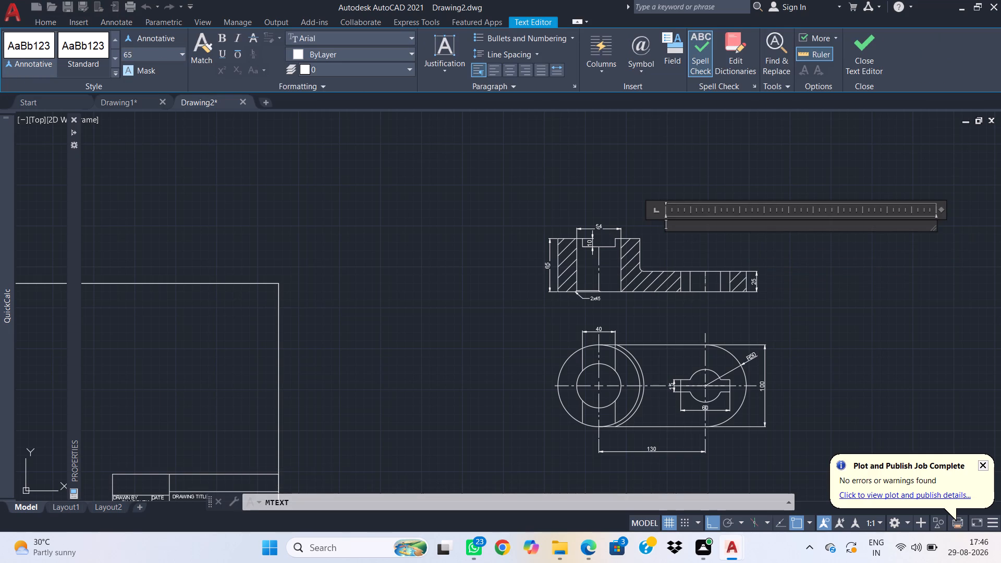
key("BackSpace")
key("BackSpace")
key("5")
key("Return")
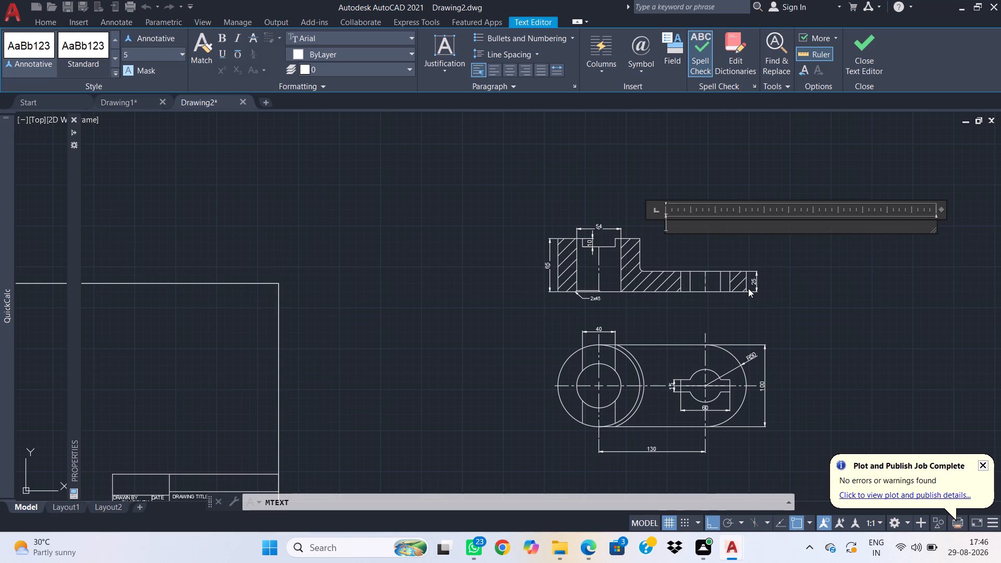
key("shift+s")
type("ectio")
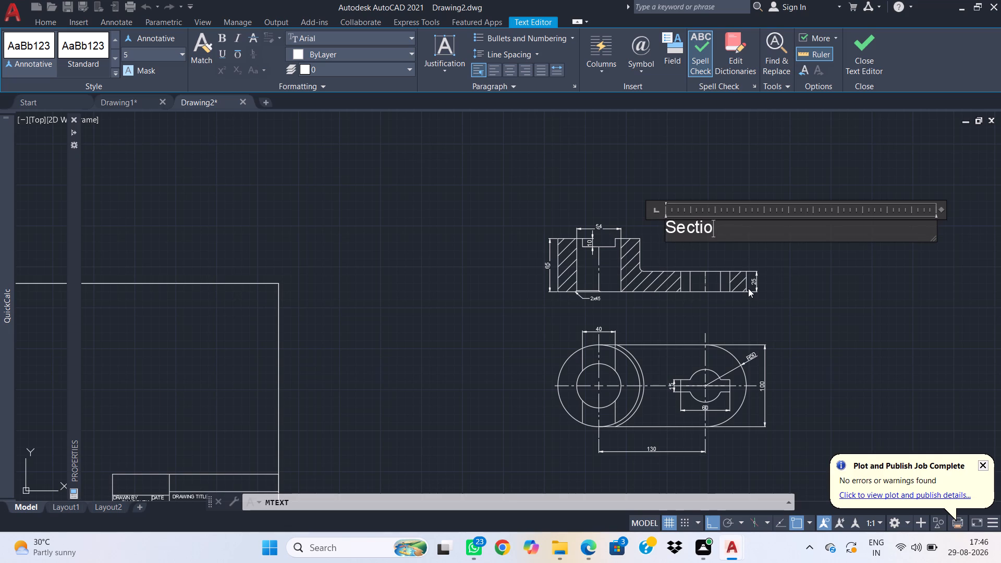
type("n")
key("space")
type("view")
key("space")
key("shift+a")
key("minus")
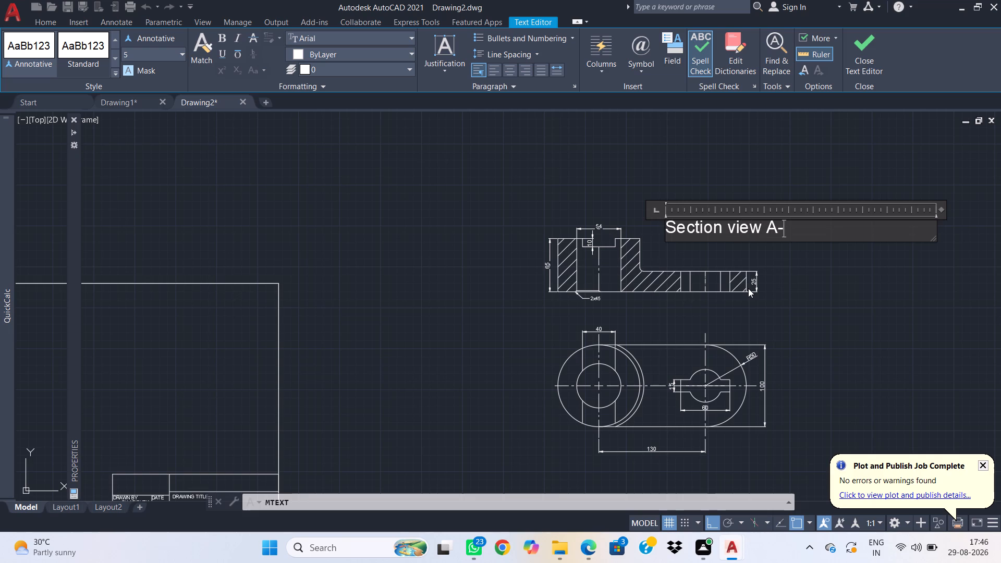
key("shift+a")
key("Return")
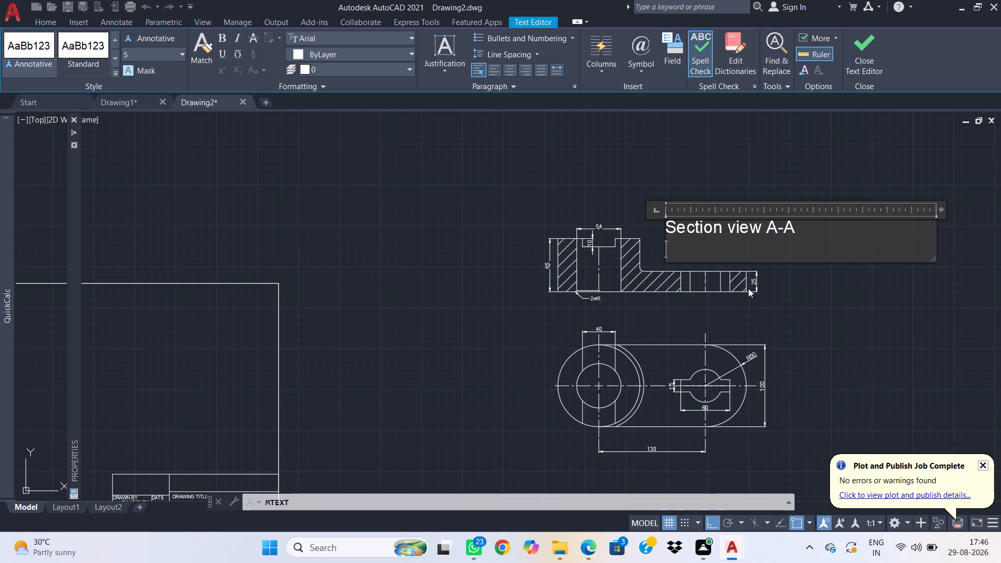
type("Scale")
key("shift+colon")
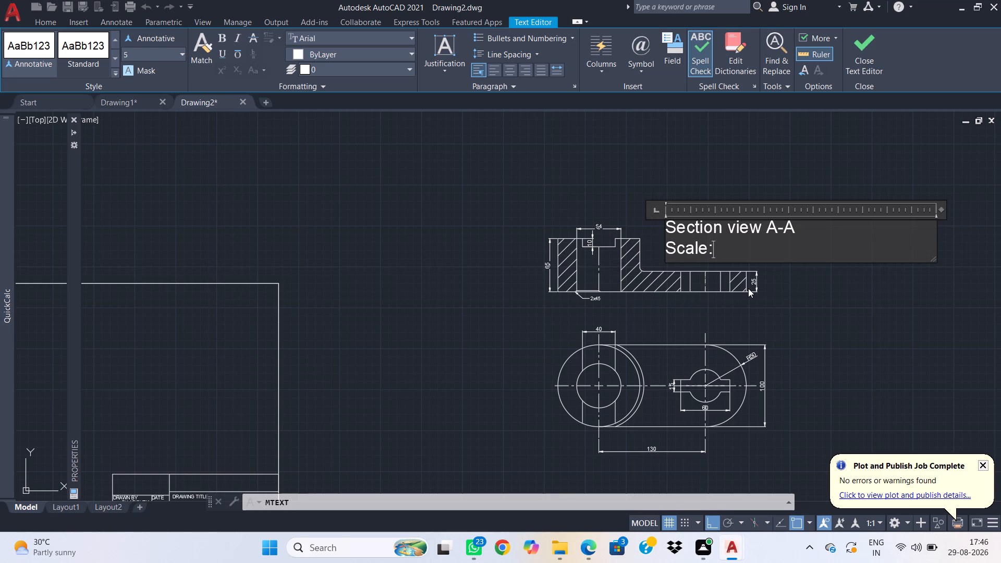
key("space")
key("space")
type("1")
key("shift+colon")
key("1")
key("Return")
key("BackSpace")
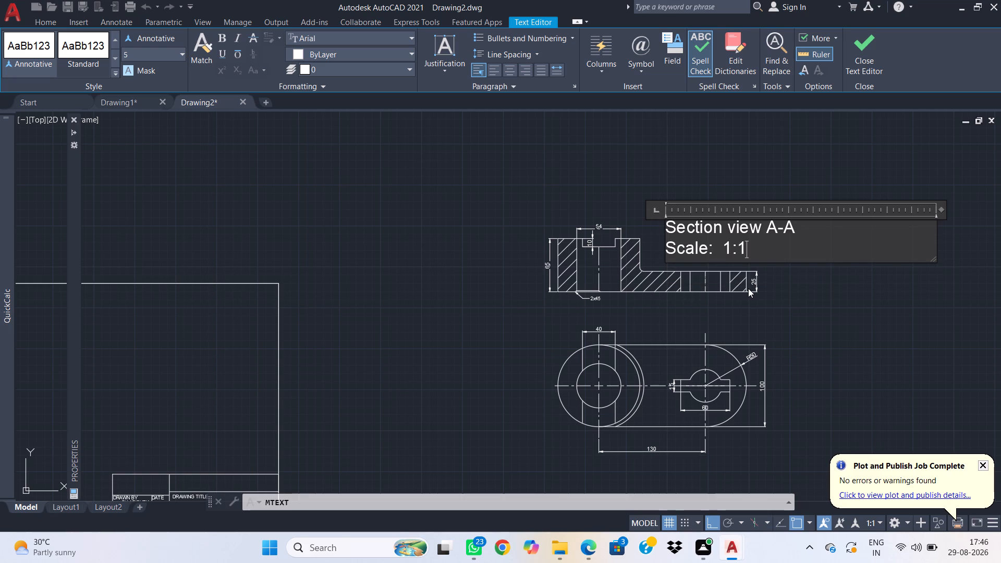
left_click(770, 182)
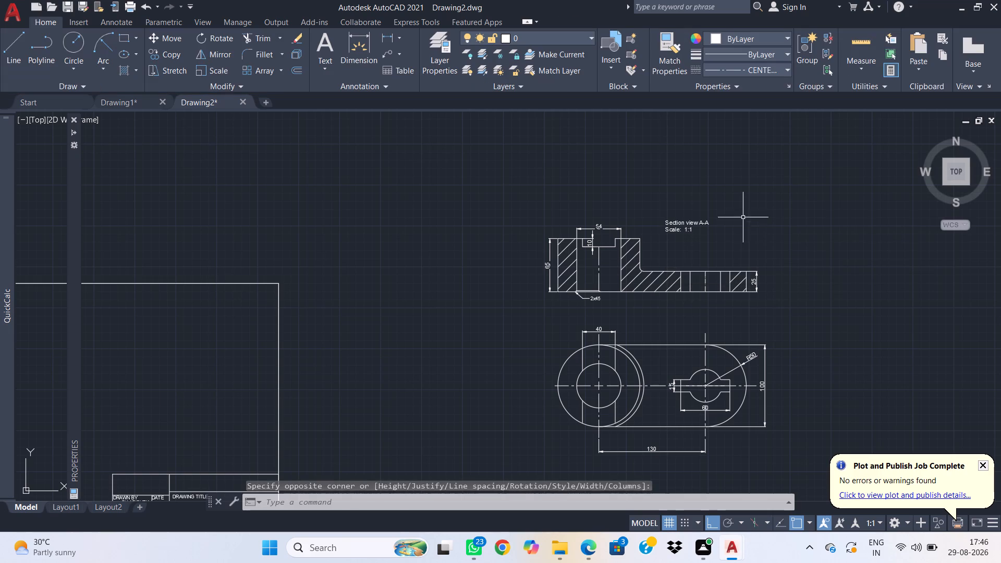
key("Escape")
Move the "Section view A-A" label straight down, closer to the arm's top edge.
left_click(723, 246)
left_click(672, 186)
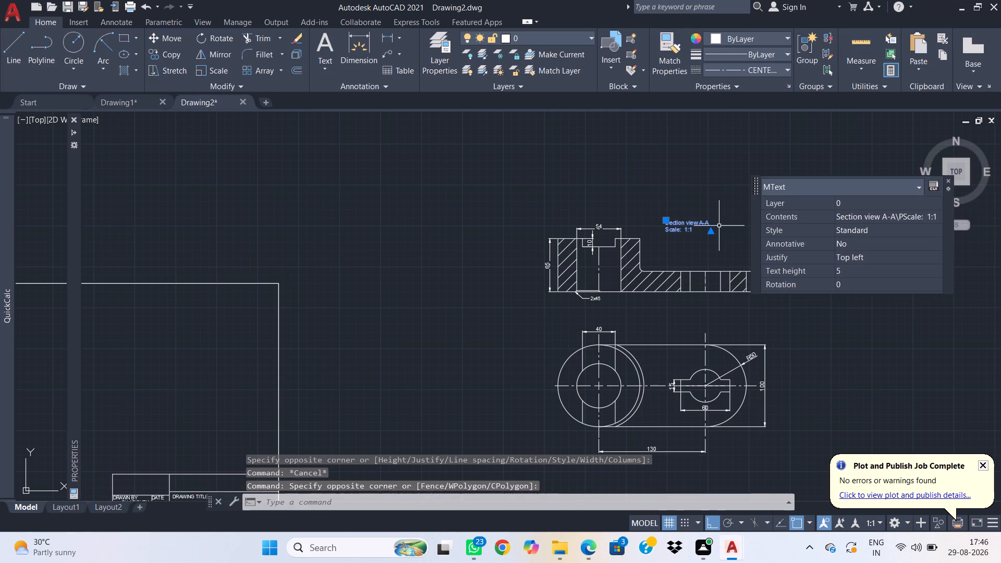
type("m")
key("space")
left_click(725, 179)
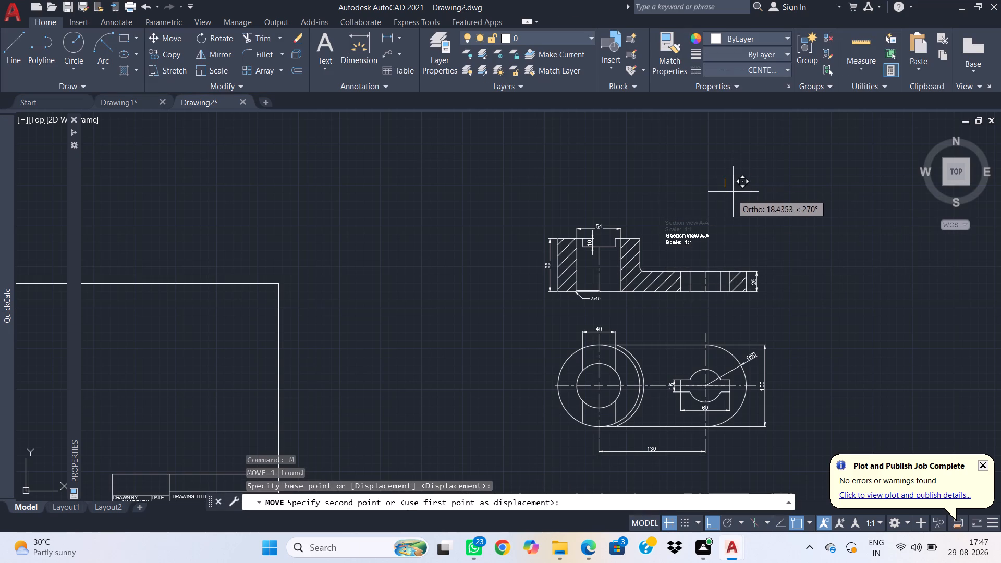
left_click(730, 199)
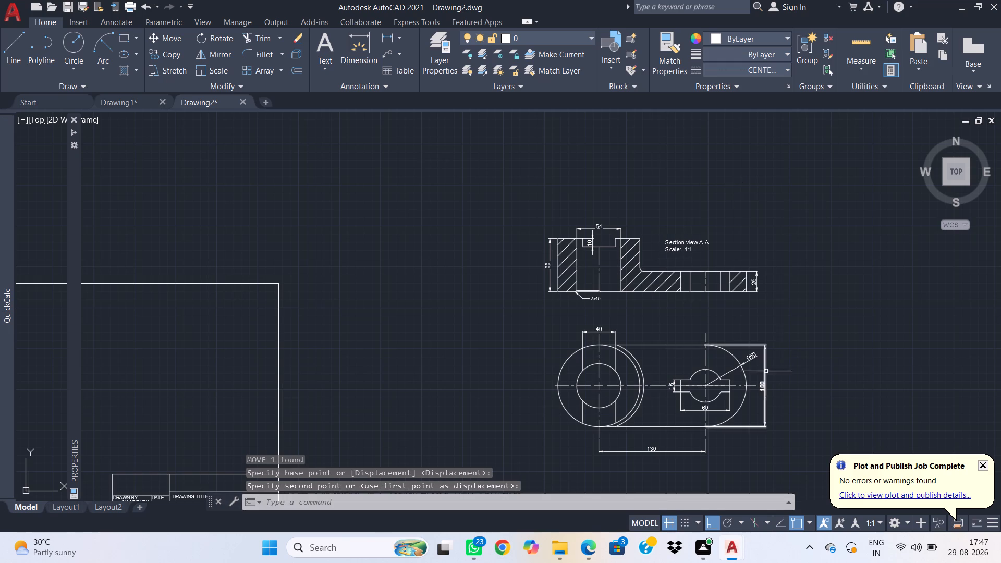
Copy the "Section view A-A" label straight down to just below the plan view's 130 dimension.
middle_click_drag(824, 417, 762, 260)
middle_click_drag(755, 221, 690, 498)
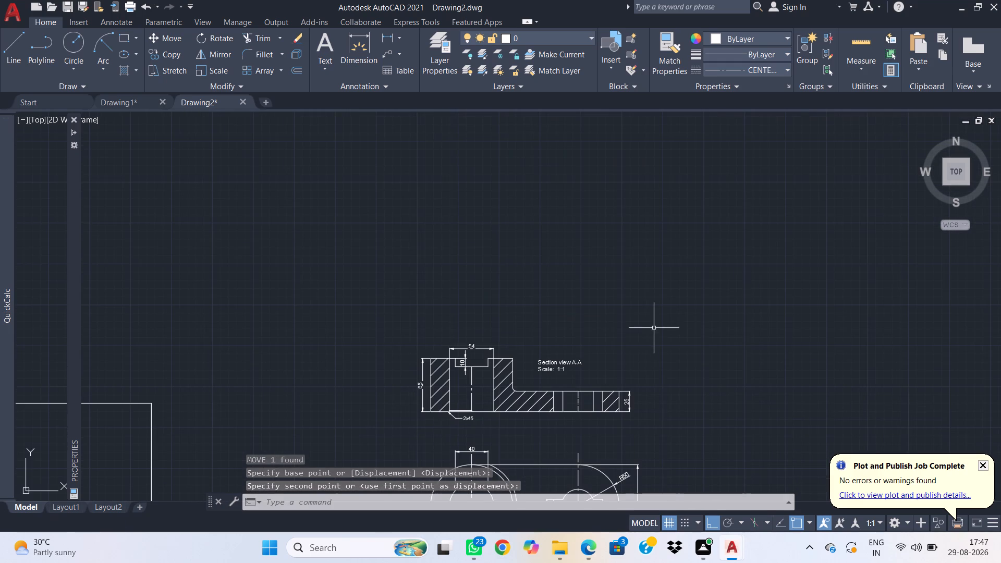
left_click(597, 376)
left_click(561, 329)
type("co")
key("space")
left_click(656, 323)
middle_click_drag(702, 427, 685, 226)
left_click(724, 358)
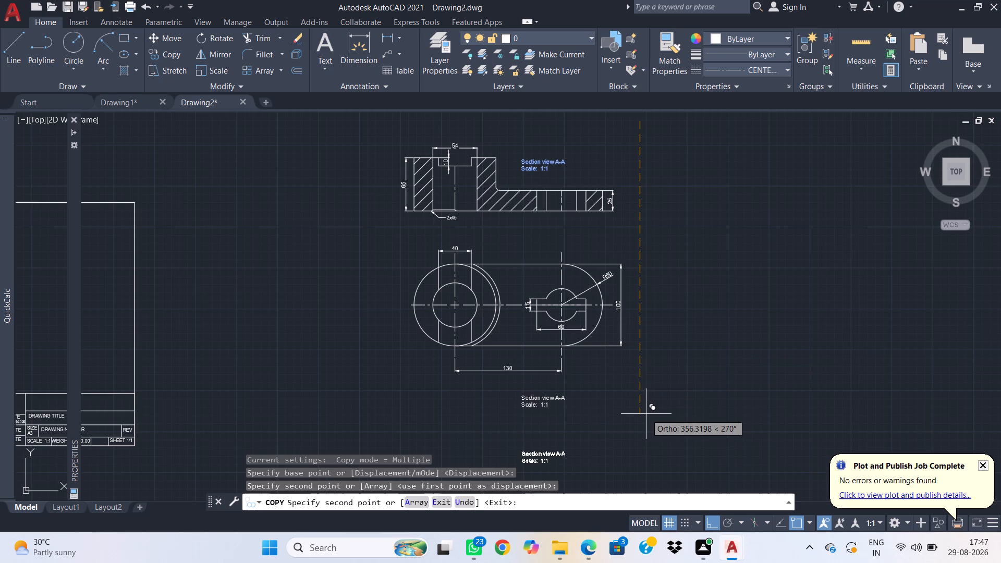
key("ctrl+alt+shift+super+space")
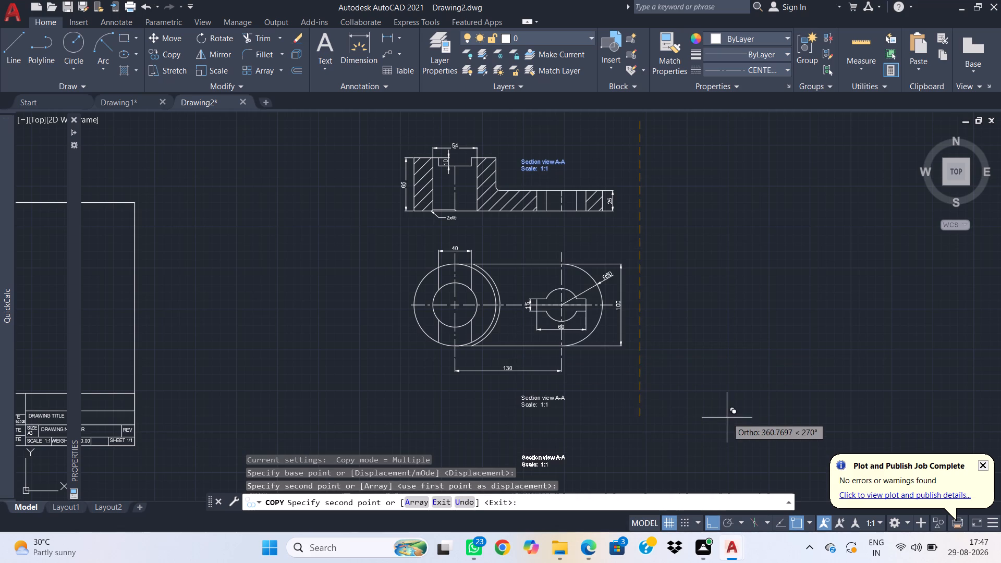
key("Escape")
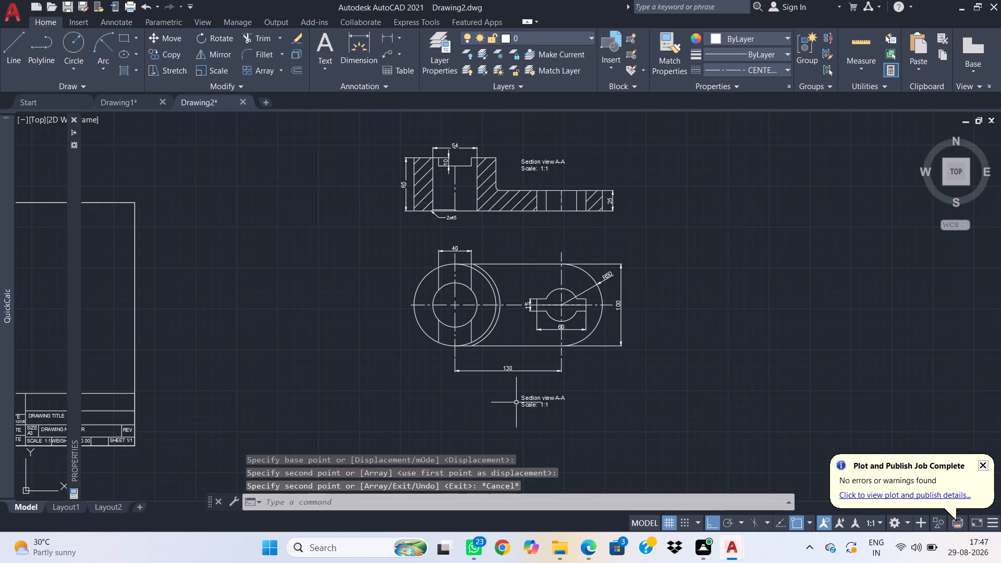
Change the first line of the copied label below the plan view to "Front view".
double_click(558, 399)
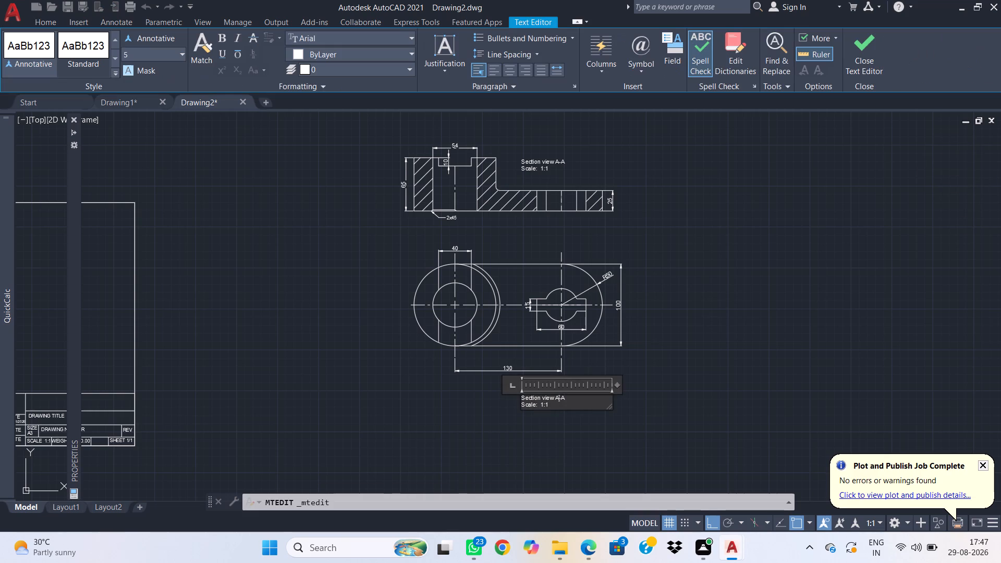
key("Right")
key("Right")
key("Left")
key("Left")
key("Right")
key("0")
key("0")
key("Right")
key("Right")
key("Right")
key("Left")
key("Left")
key("BackSpace")
key("BackSpace")
key("BackSpace")
key("BackSpace")
key("BackSpace")
key("BackSpace")
key("Left")
key("Left")
key("Left")
key("Left")
key("Left")
key("BackSpace")
key("BackSpace")
key("BackSpace")
key("BackSpace")
key("BackSpace")
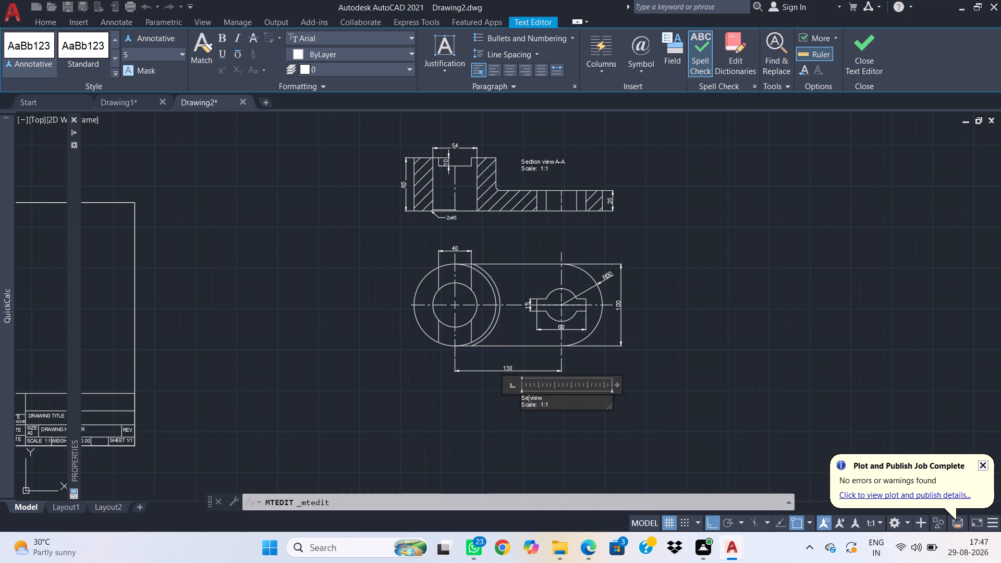
key("BackSpace")
key("BackSpace")
type("Front")
Change the scale on the "Front view" label's second line to 1:2 and finish editing the text.
key("Down")
key("Right")
key("Right")
key("Right")
key("Right")
key("Right")
key("Right")
key("BackSpace")
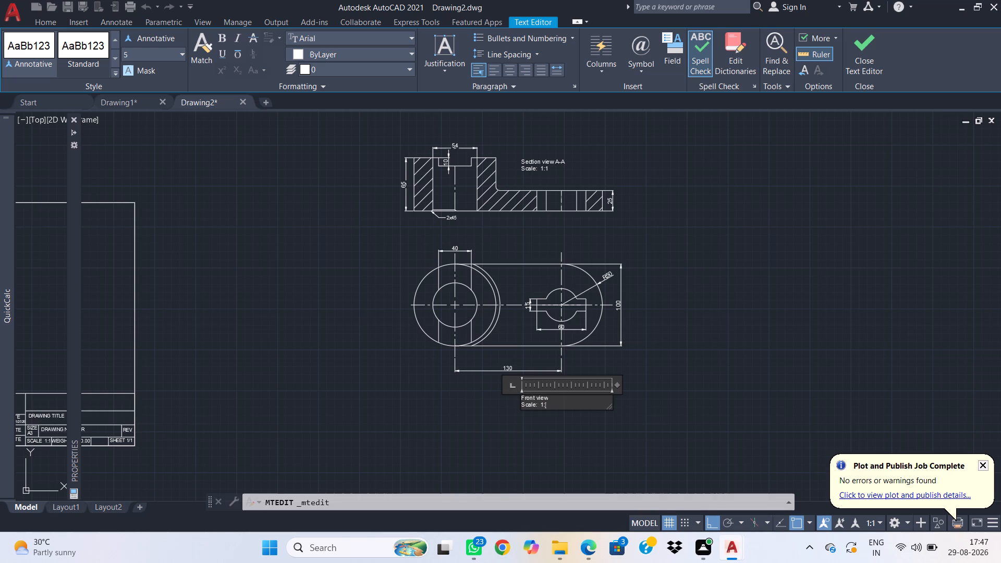
key("2")
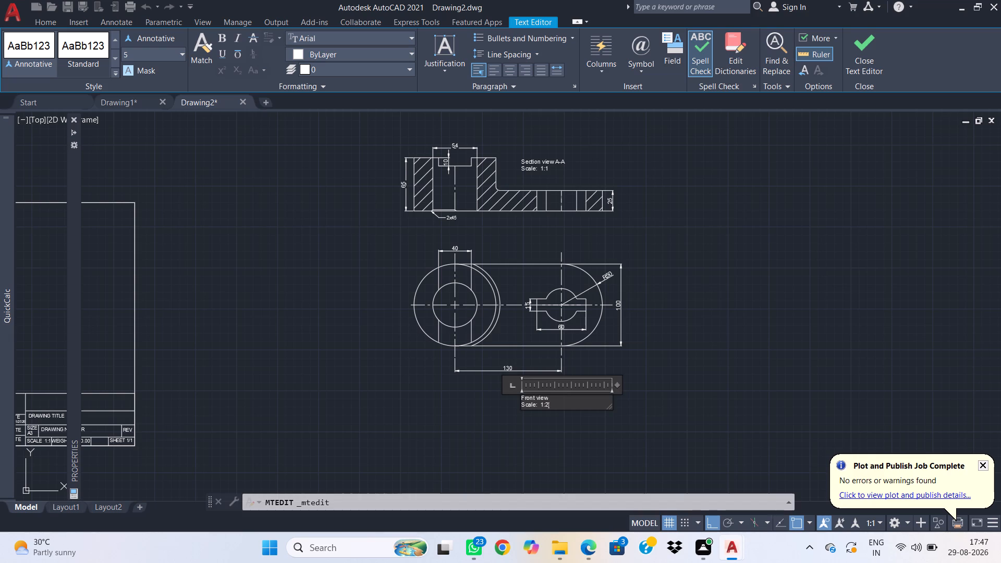
left_click(580, 447)
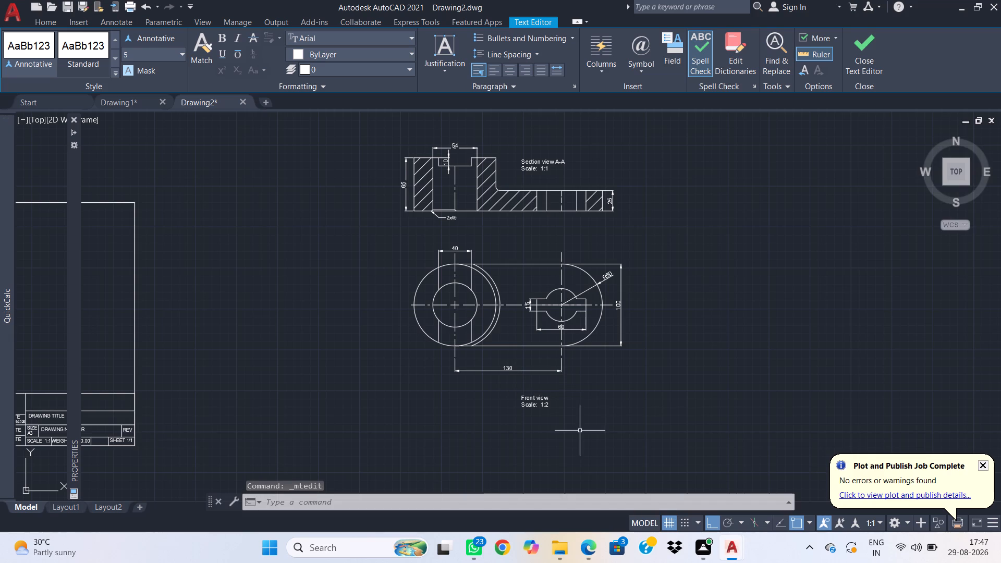
Move the "Front view" label straight up, closer to the plan view's 130 dimension.
left_click(559, 429)
left_click(528, 376)
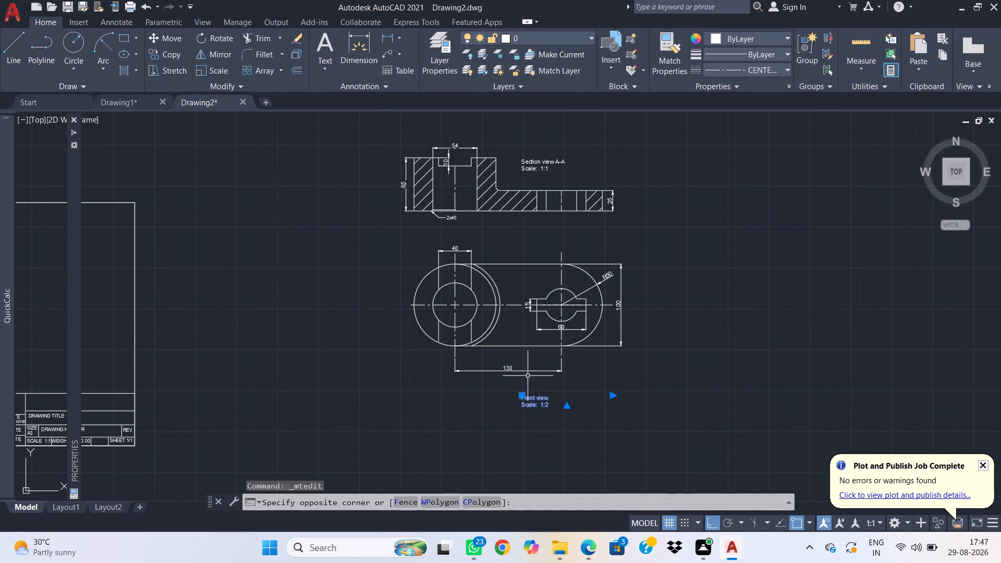
type("m")
key("space")
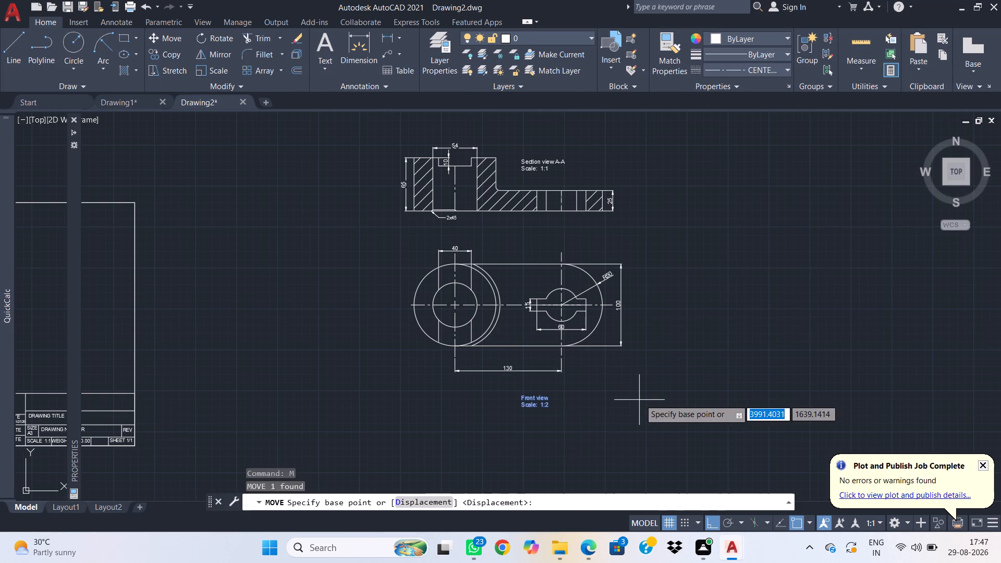
left_click(640, 399)
left_click(639, 383)
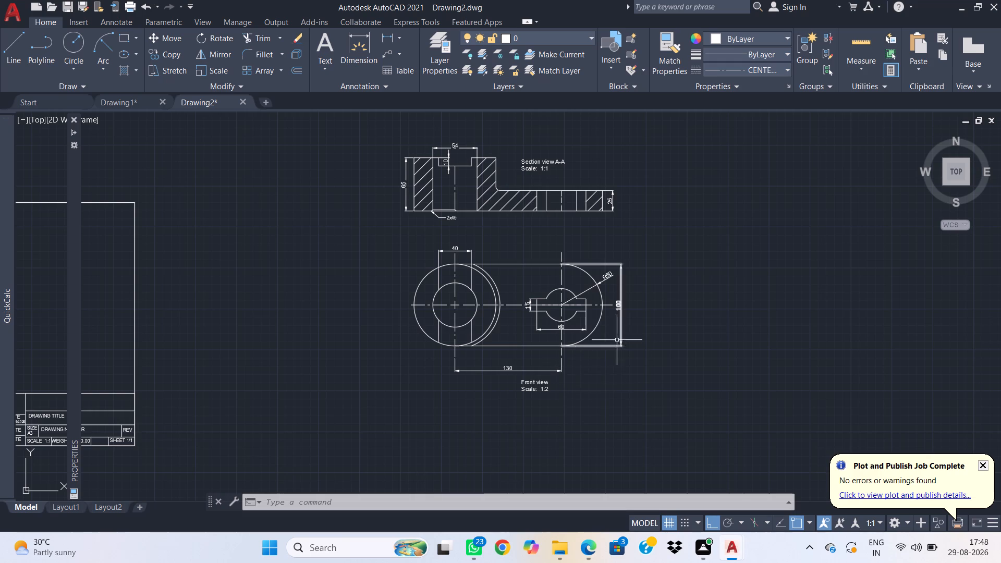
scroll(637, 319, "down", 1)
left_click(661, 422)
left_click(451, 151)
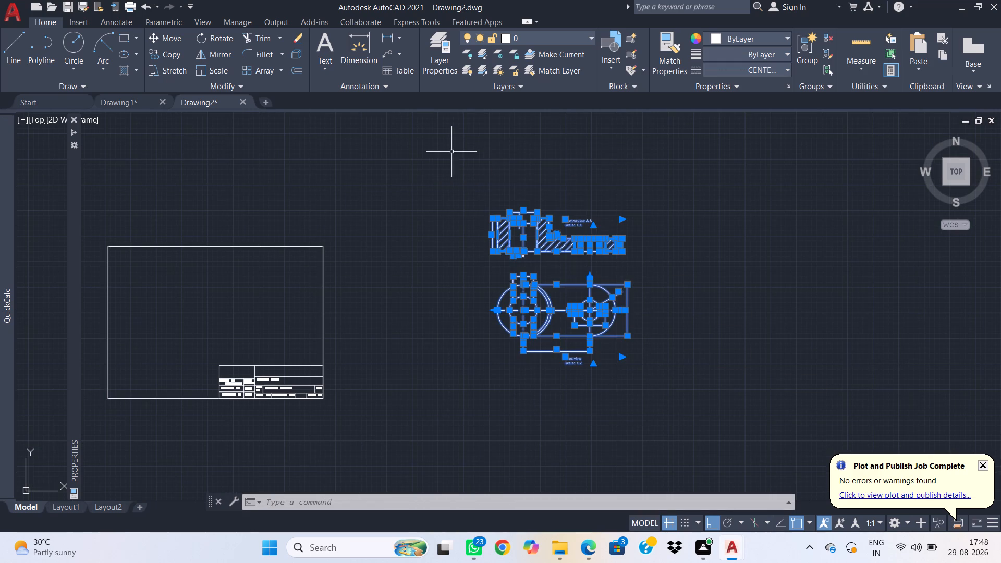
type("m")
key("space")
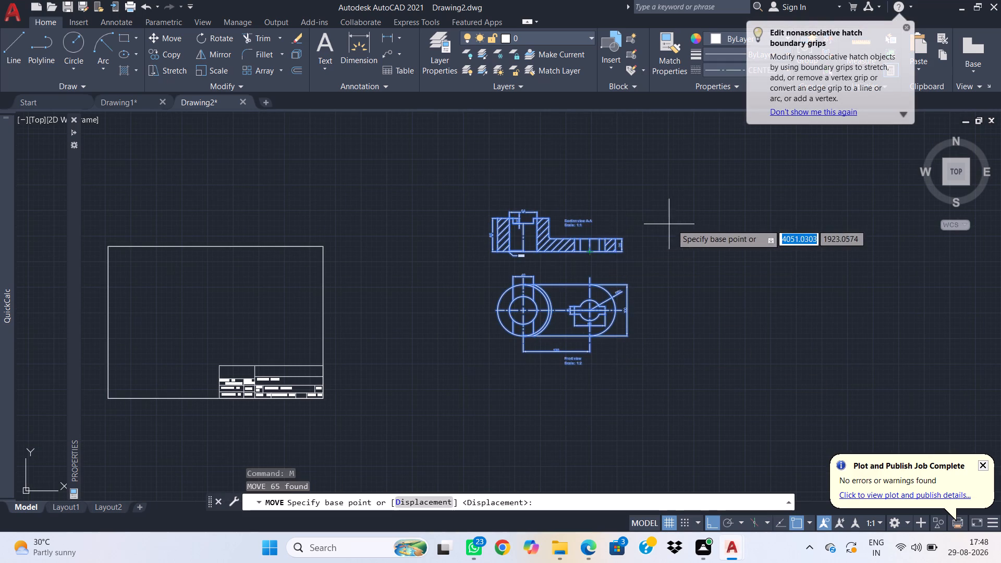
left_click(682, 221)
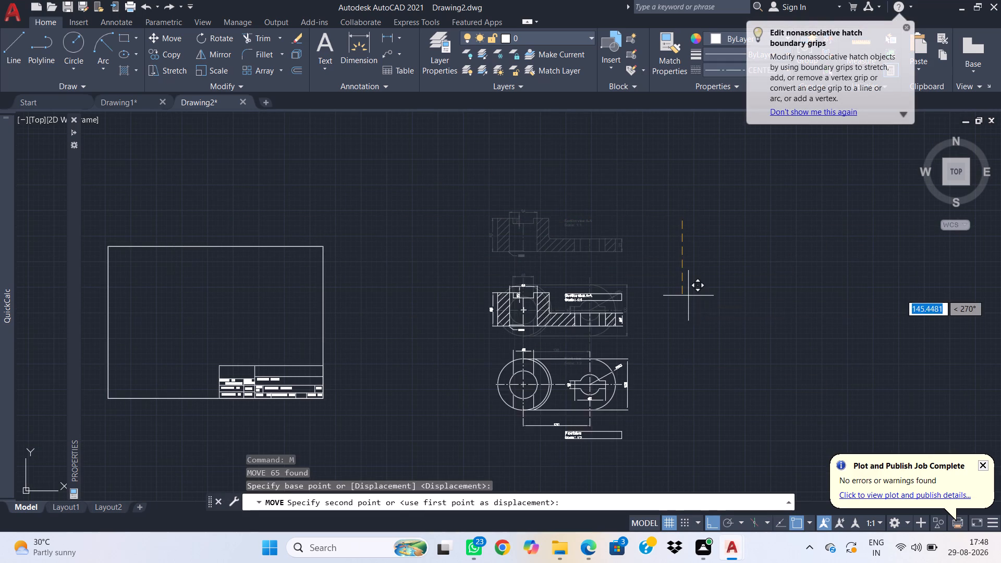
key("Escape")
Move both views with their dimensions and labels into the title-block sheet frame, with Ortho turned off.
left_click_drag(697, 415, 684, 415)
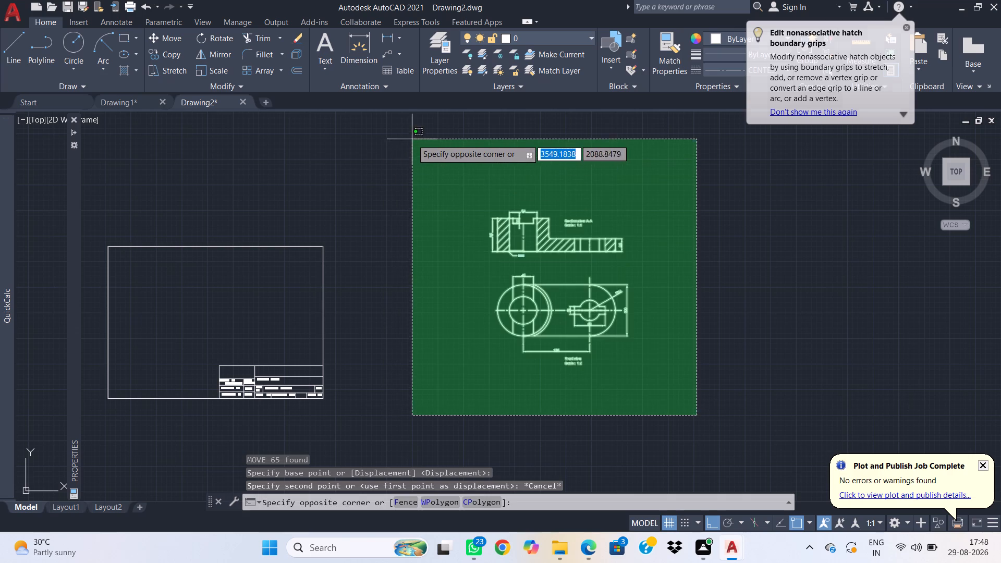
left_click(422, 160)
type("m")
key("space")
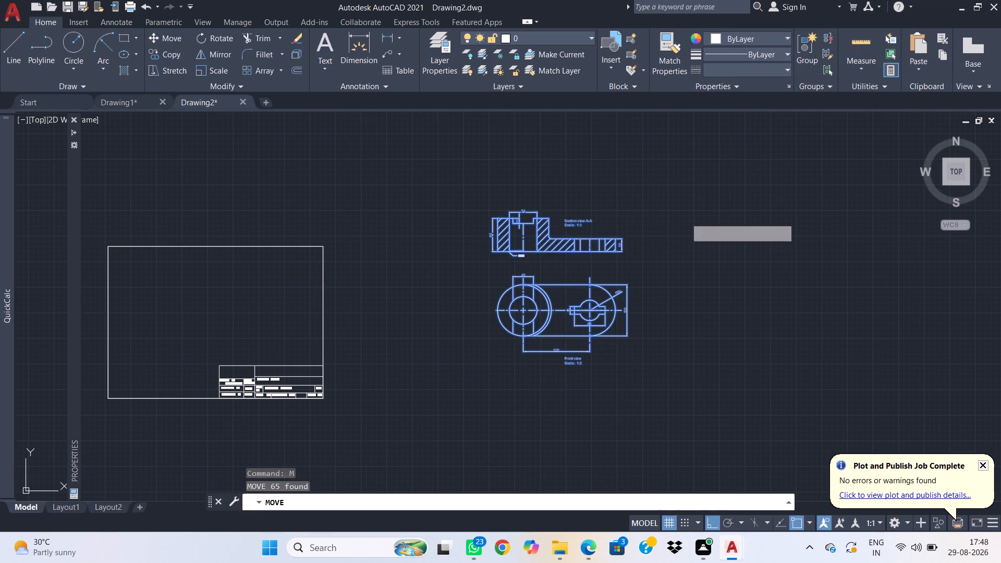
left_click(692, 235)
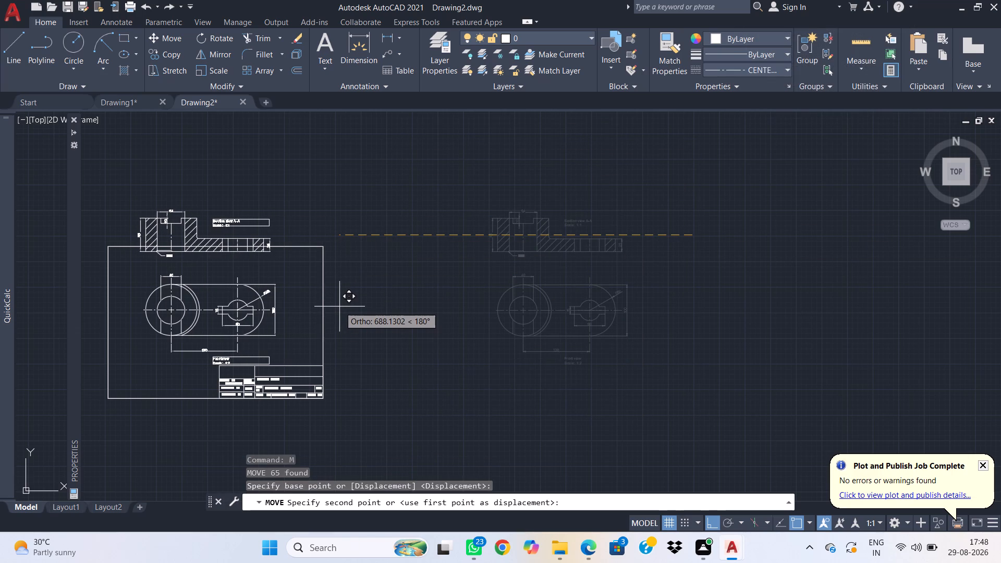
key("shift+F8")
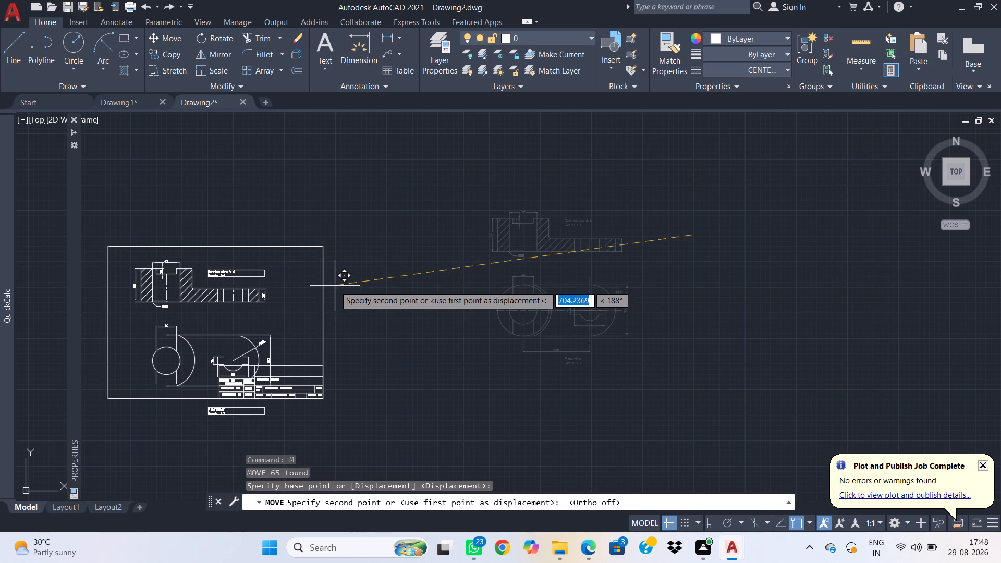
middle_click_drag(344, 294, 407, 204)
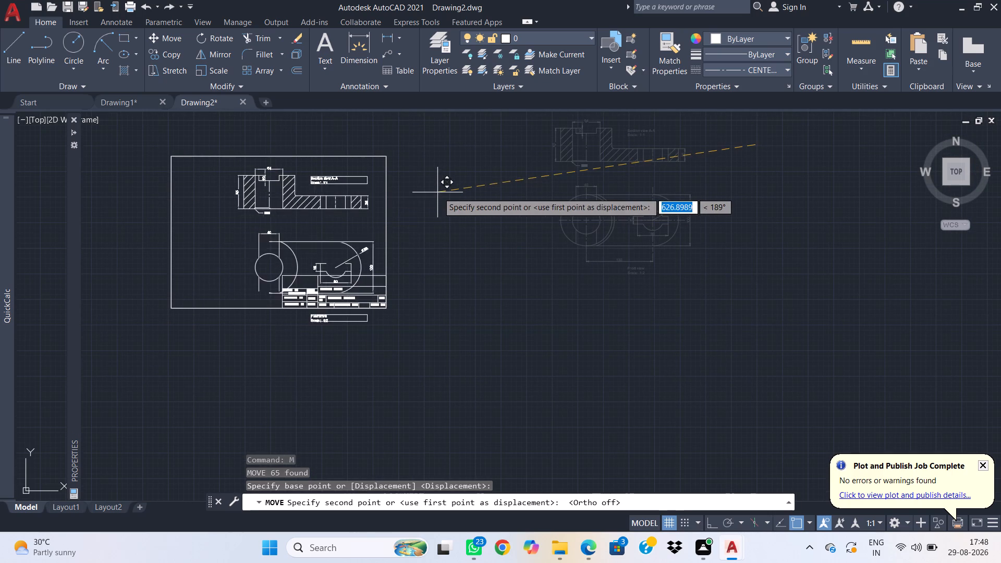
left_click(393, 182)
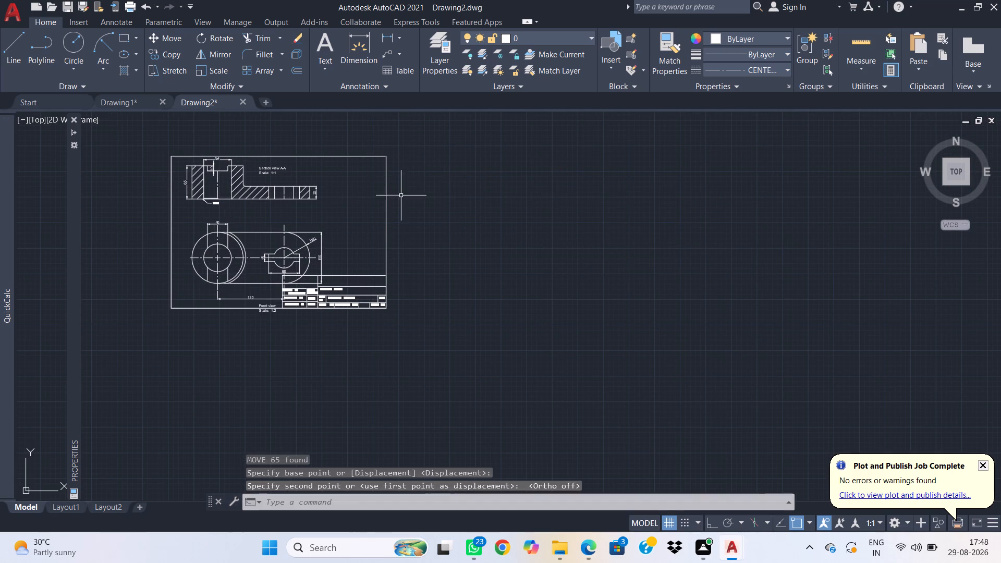
Examine how the two views fit inside the sheet frame and around the title block.
scroll(443, 276, "down", 1)
scroll(380, 315, "up", 1)
scroll(323, 314, "up", 1)
middle_click_drag(300, 301, 385, 375)
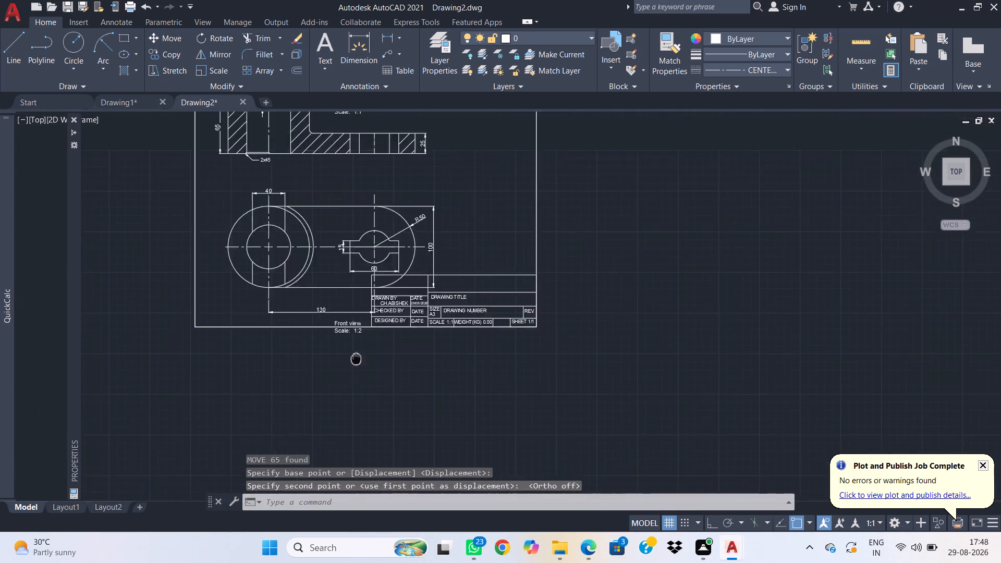
middle_click_drag(385, 375, 449, 402)
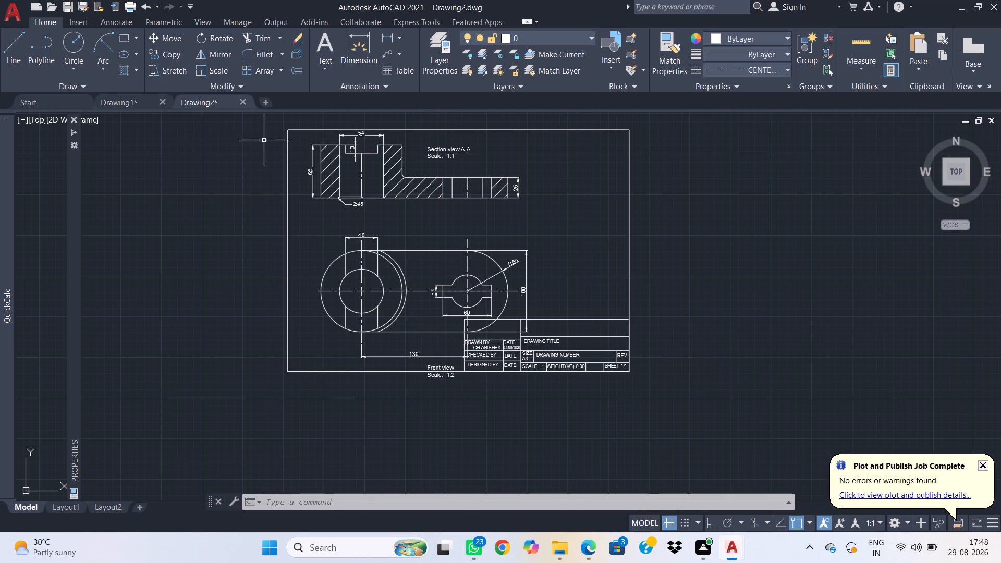
left_click(306, 131)
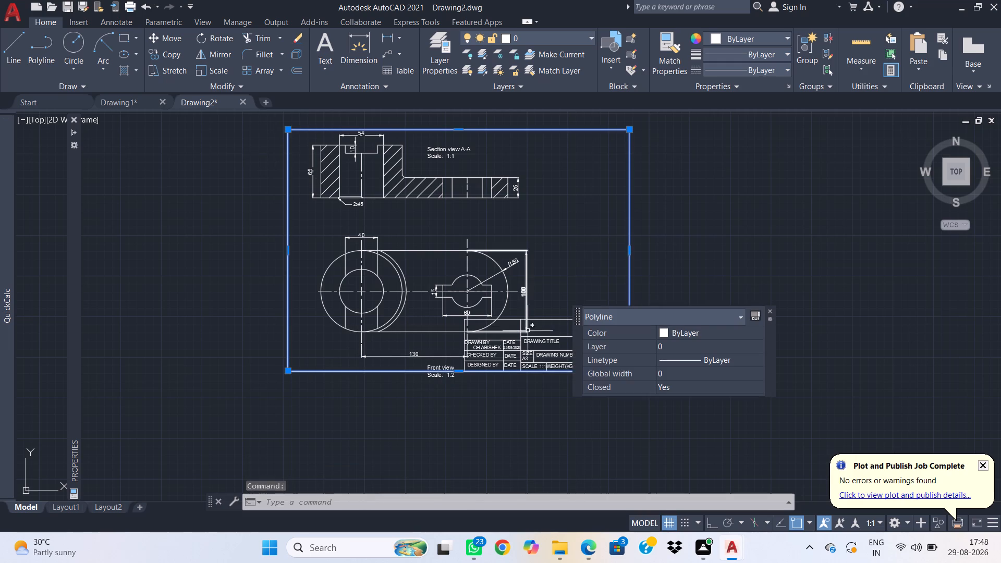
key("Escape")
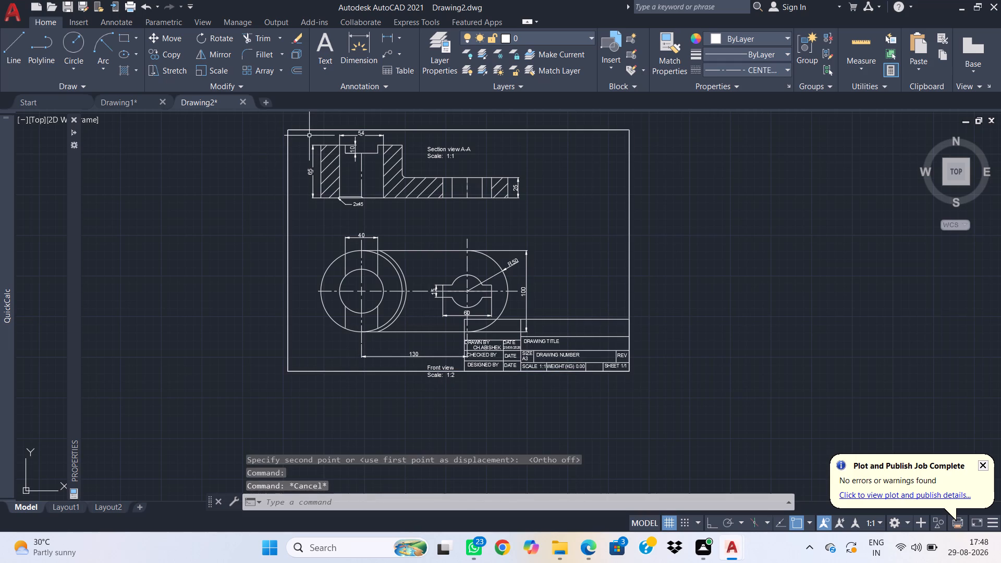
left_click(309, 136)
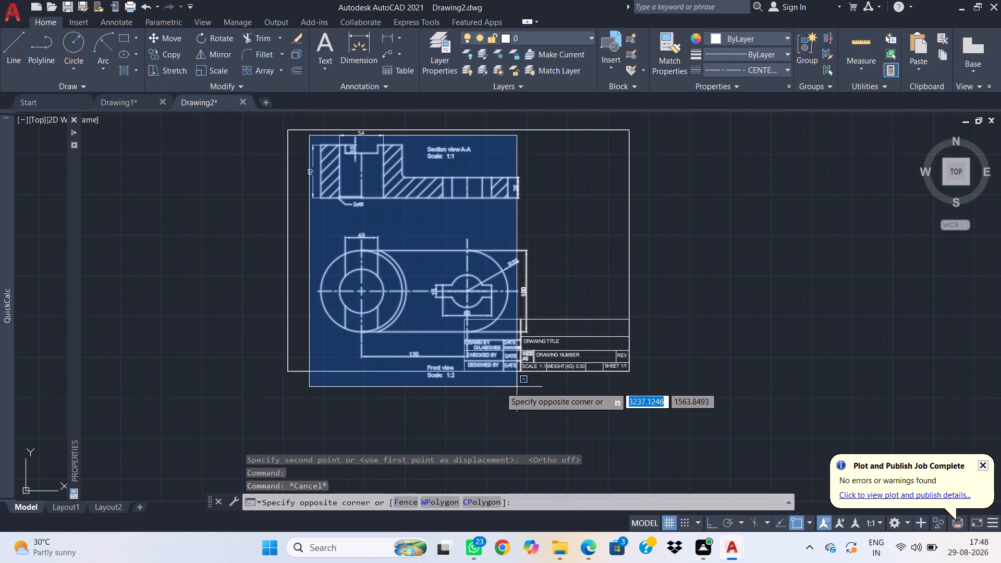
key("Escape")
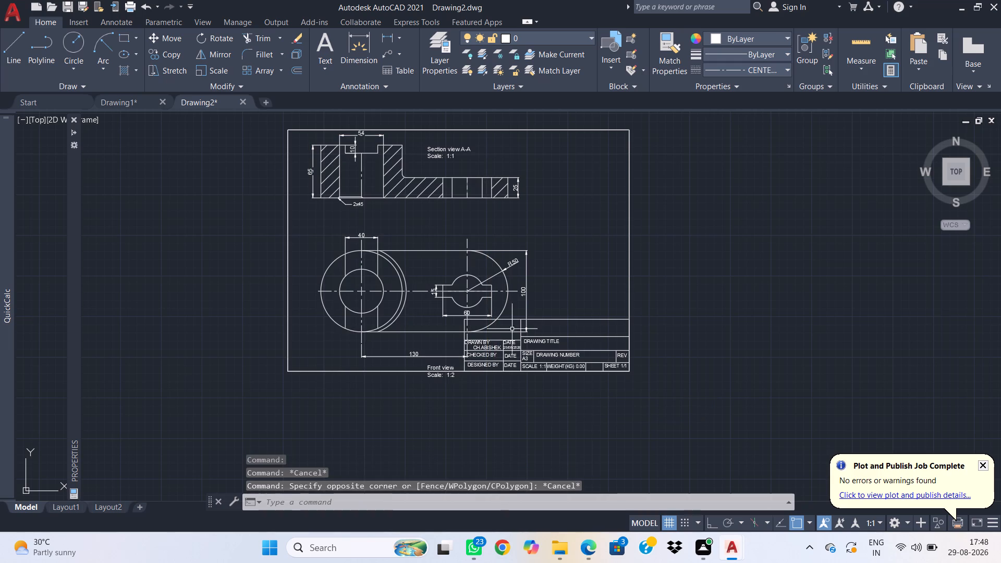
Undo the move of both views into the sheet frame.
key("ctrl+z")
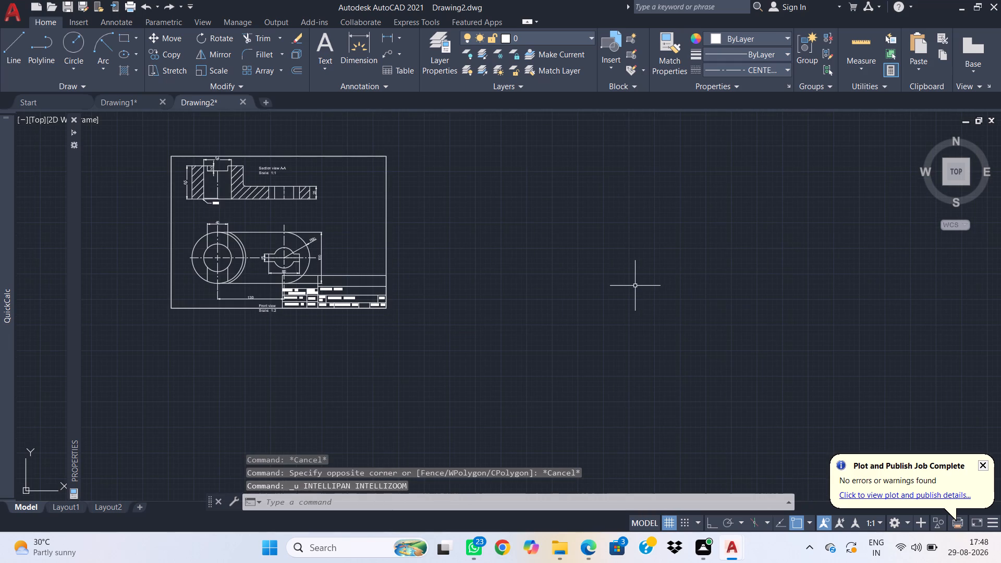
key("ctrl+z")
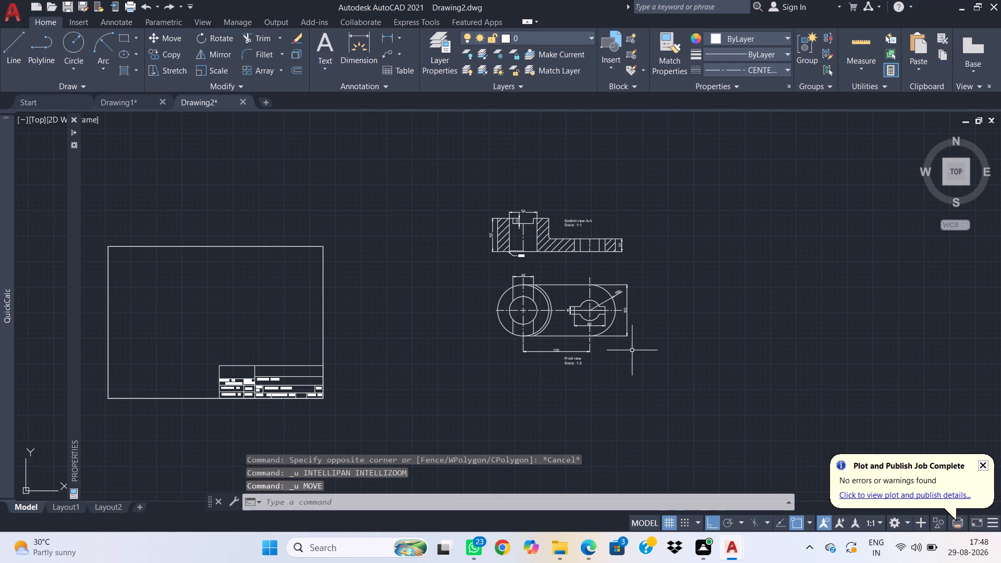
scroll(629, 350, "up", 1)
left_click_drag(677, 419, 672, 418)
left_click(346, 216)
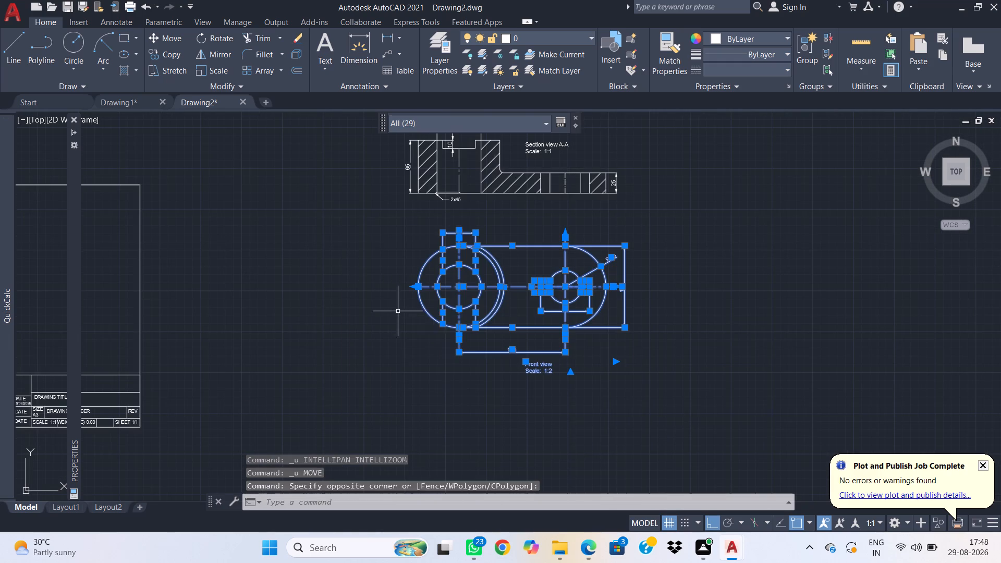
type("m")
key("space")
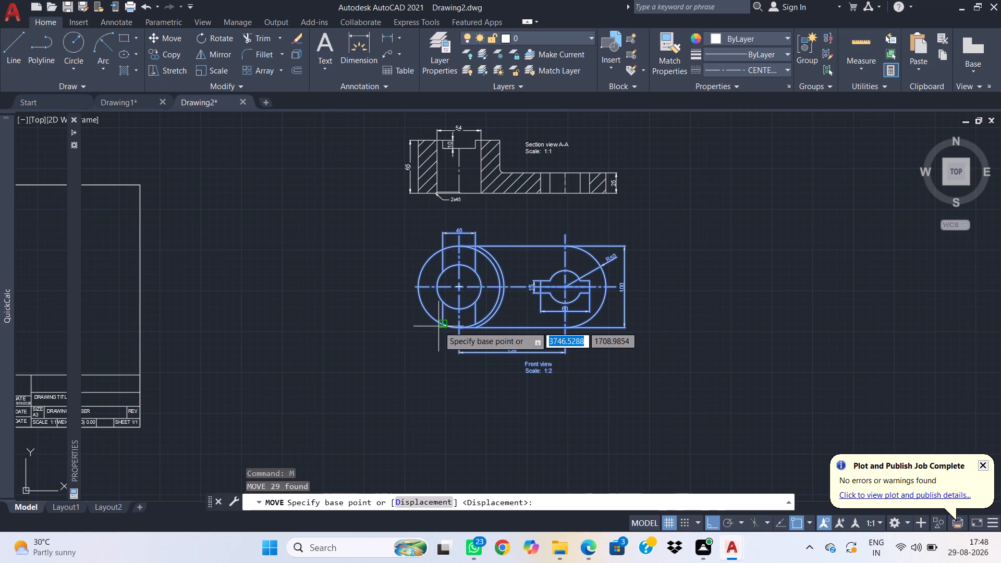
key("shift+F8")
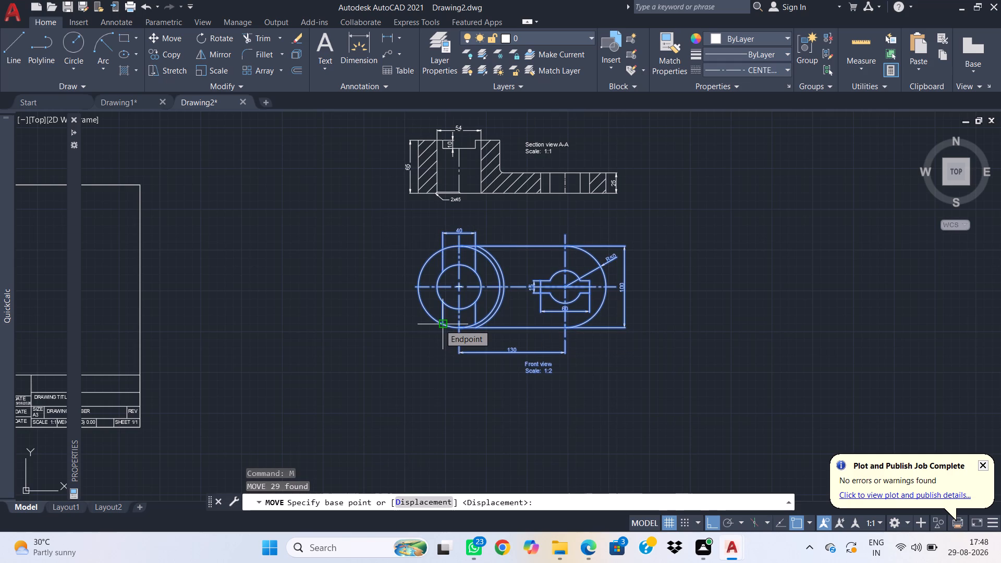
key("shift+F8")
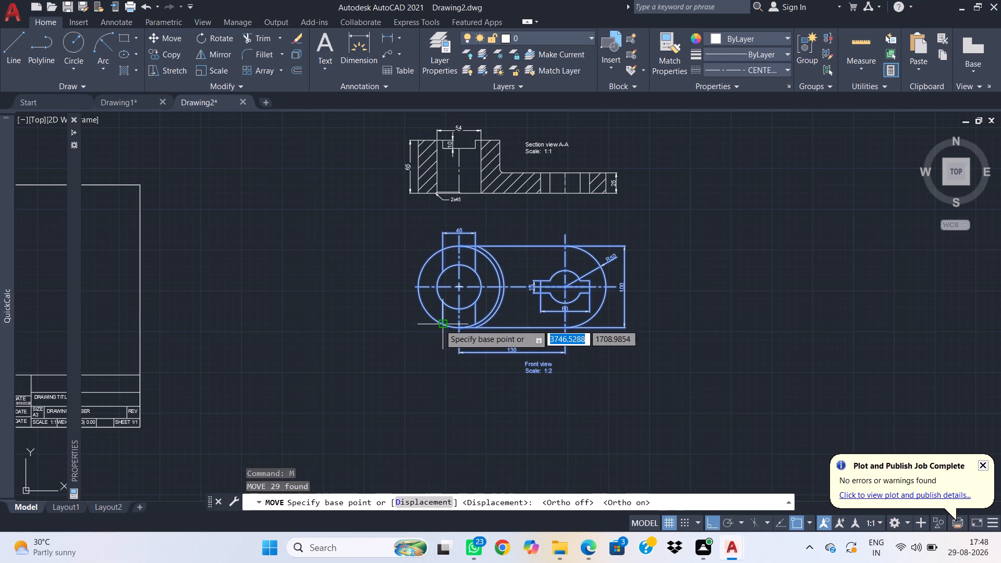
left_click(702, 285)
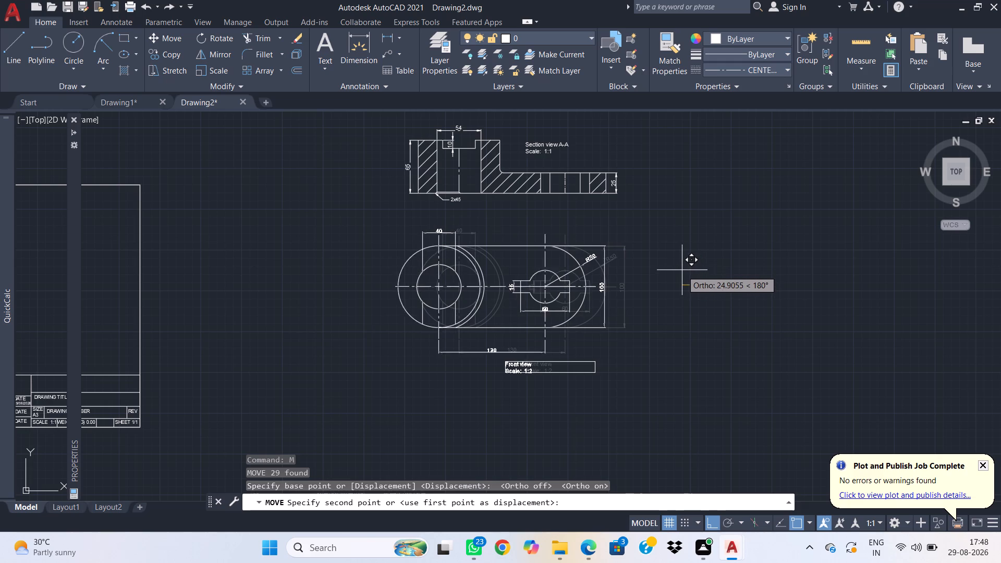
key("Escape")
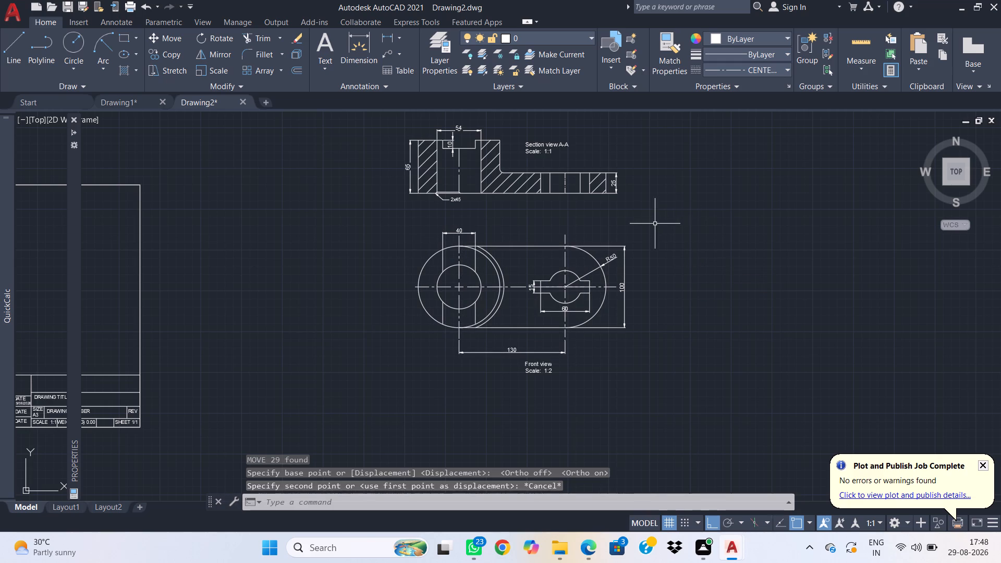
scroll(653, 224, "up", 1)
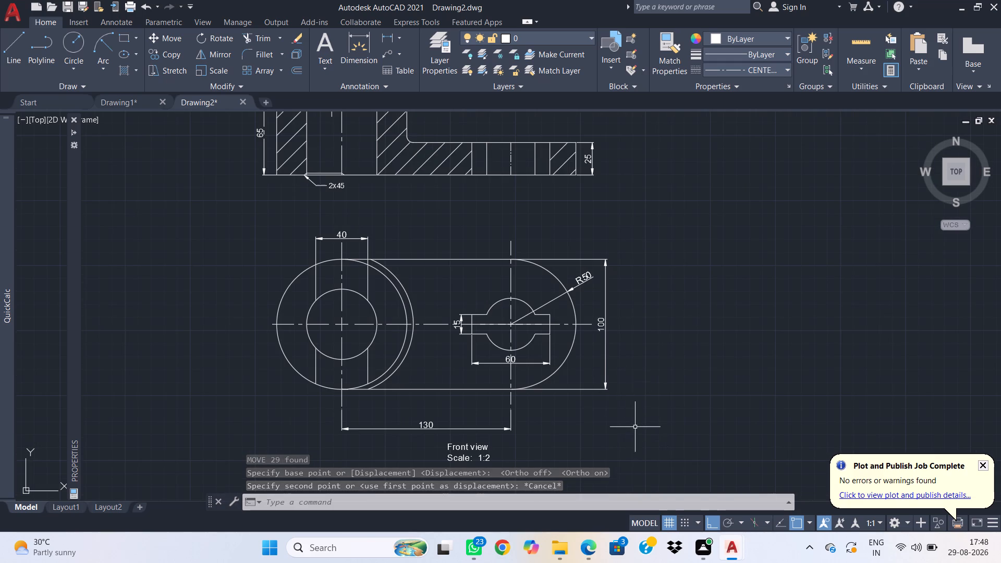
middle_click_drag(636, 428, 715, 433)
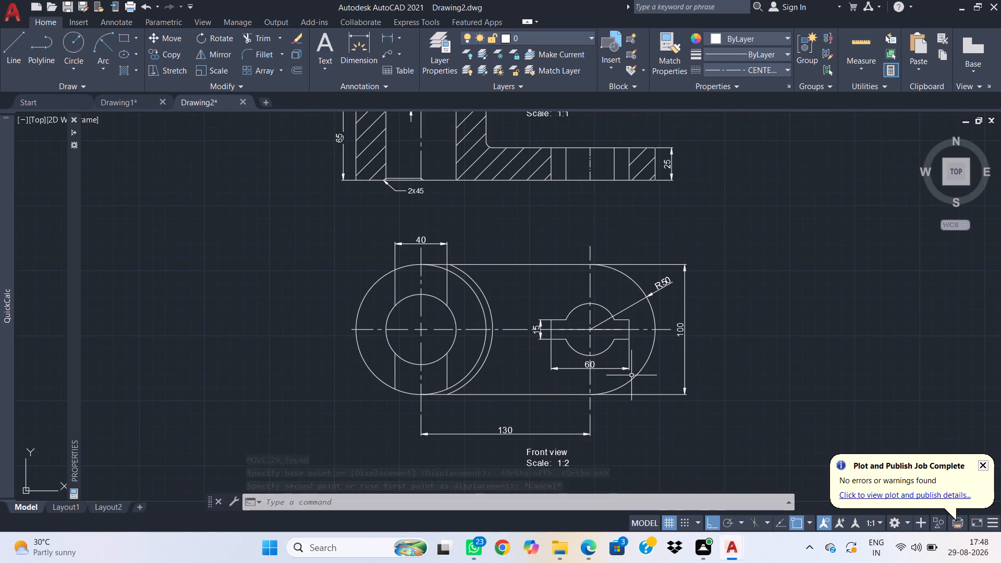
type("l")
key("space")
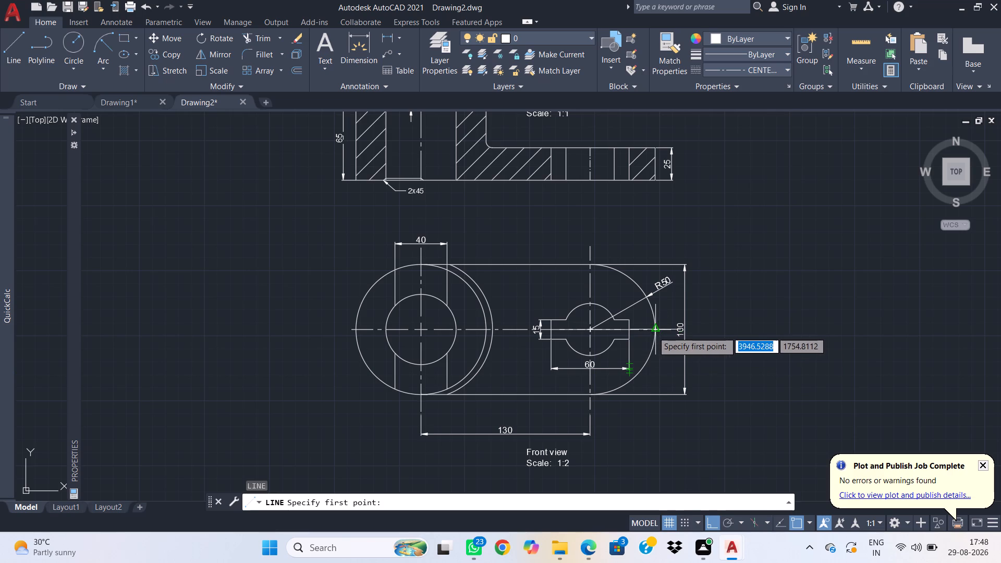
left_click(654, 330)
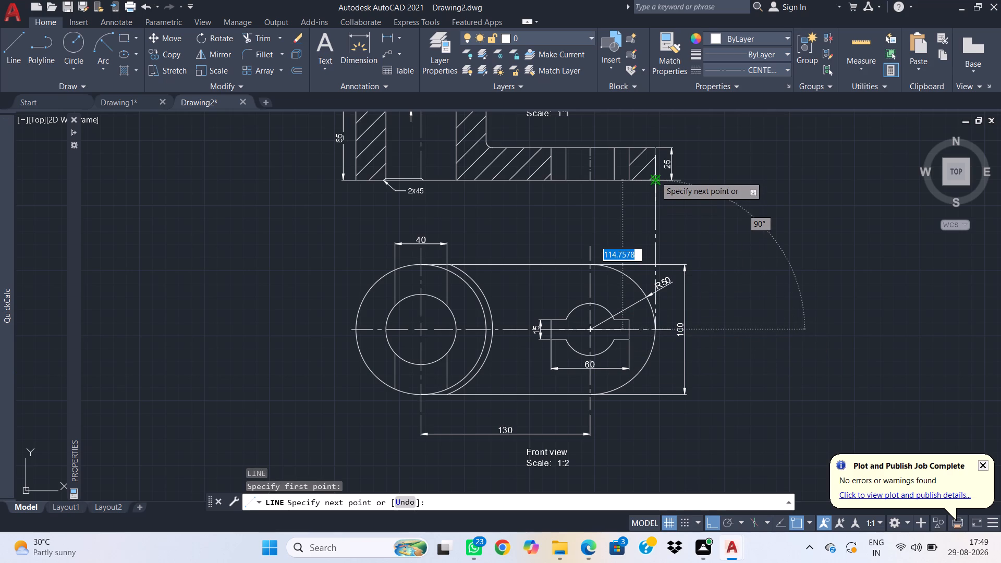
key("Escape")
Move the section view A-A with its dimensions and label straight down, closer to the front view.
scroll(693, 404, "down", 1)
left_click_drag(719, 476, 714, 473)
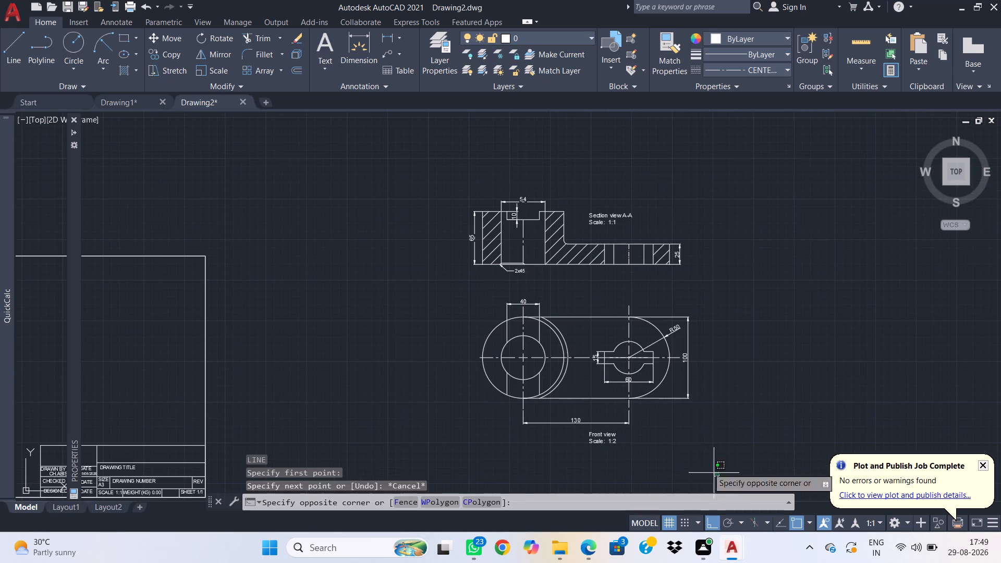
key("Escape")
left_click_drag(420, 167, 423, 172)
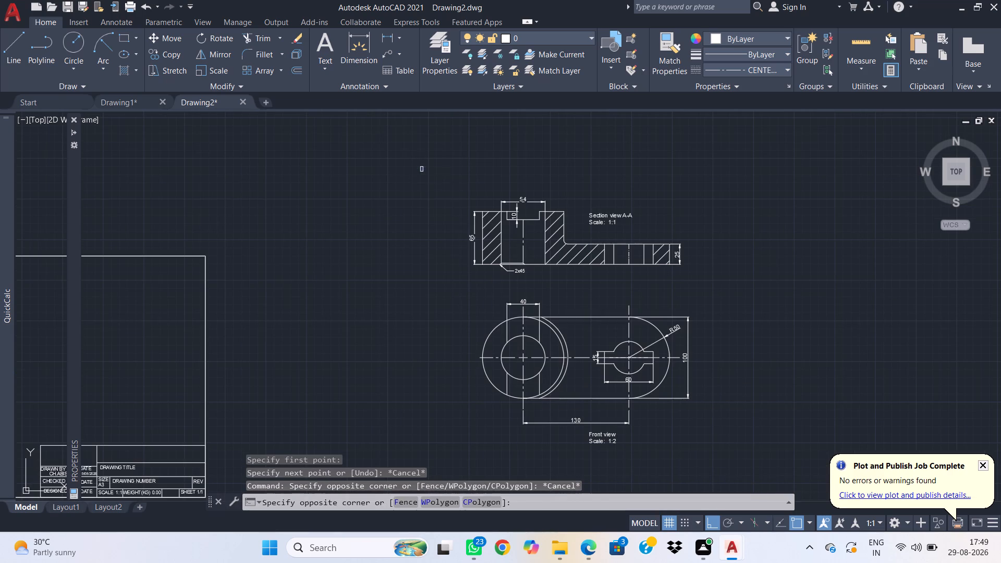
left_click(706, 290)
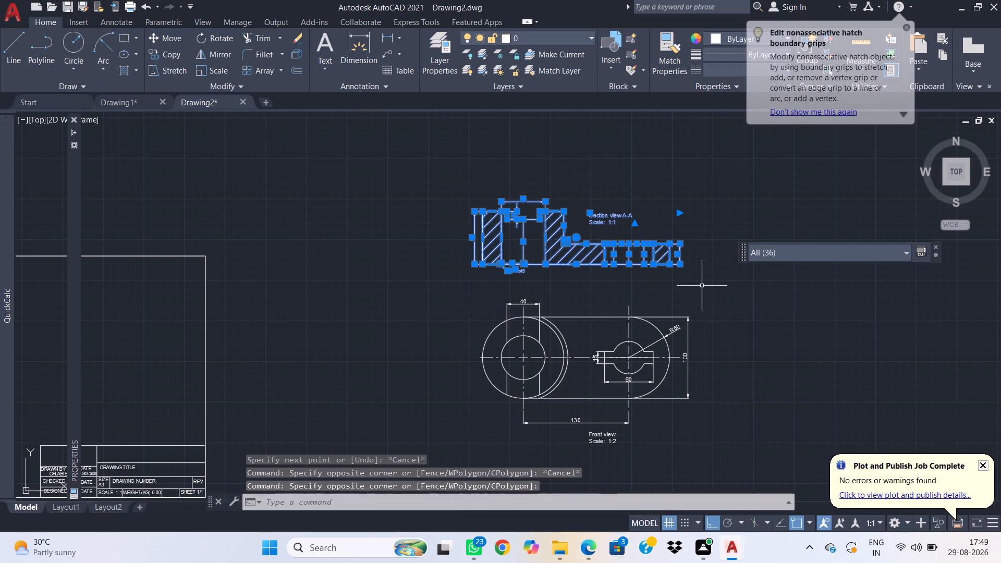
key("m")
key("space")
left_click(691, 173)
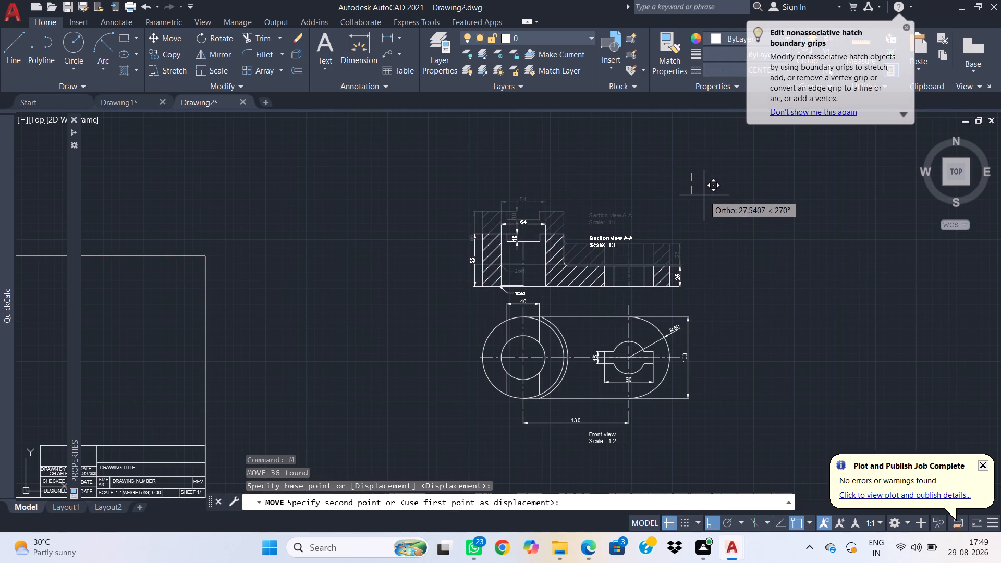
left_click(705, 197)
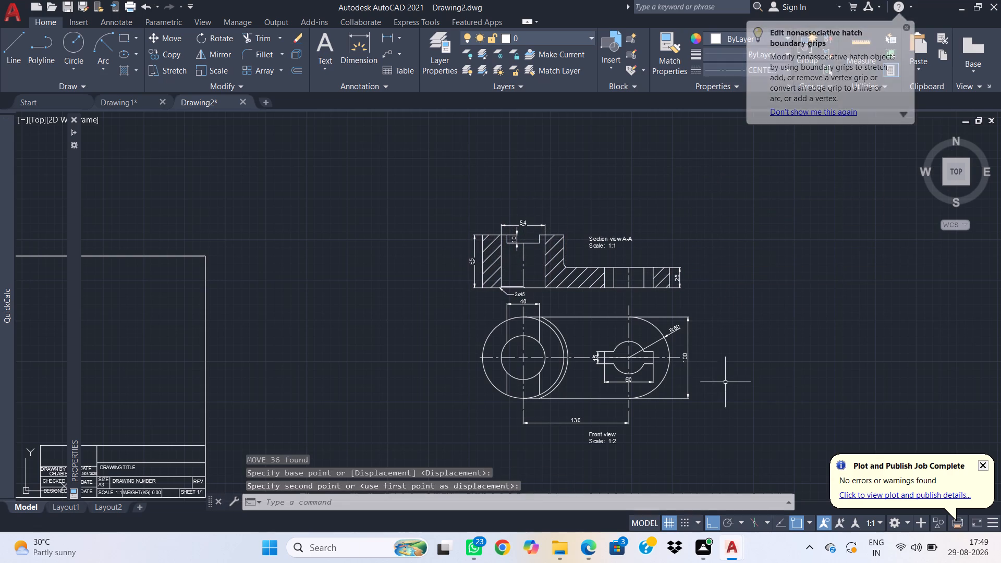
Shift the front view's 130 dimension line about 10 units up, closer to the part outline.
scroll(640, 434, "up", 1)
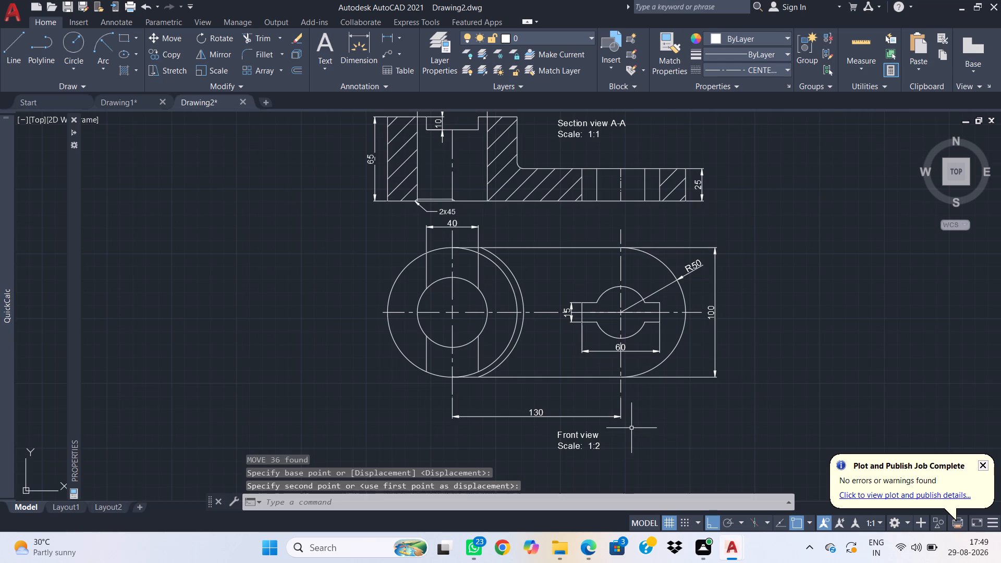
middle_click_drag(632, 427, 763, 419)
left_click(752, 412)
left_click(711, 385)
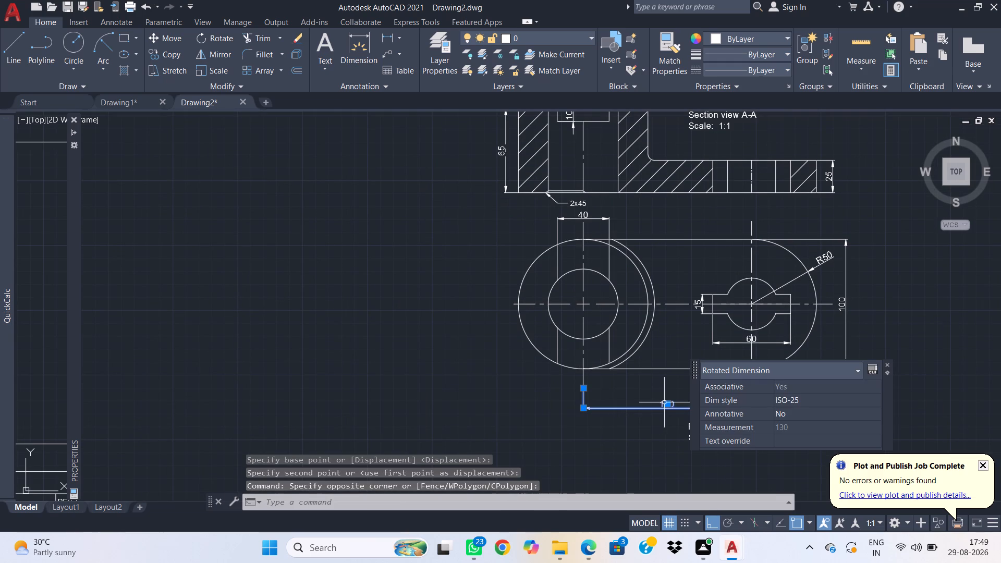
left_click(669, 405)
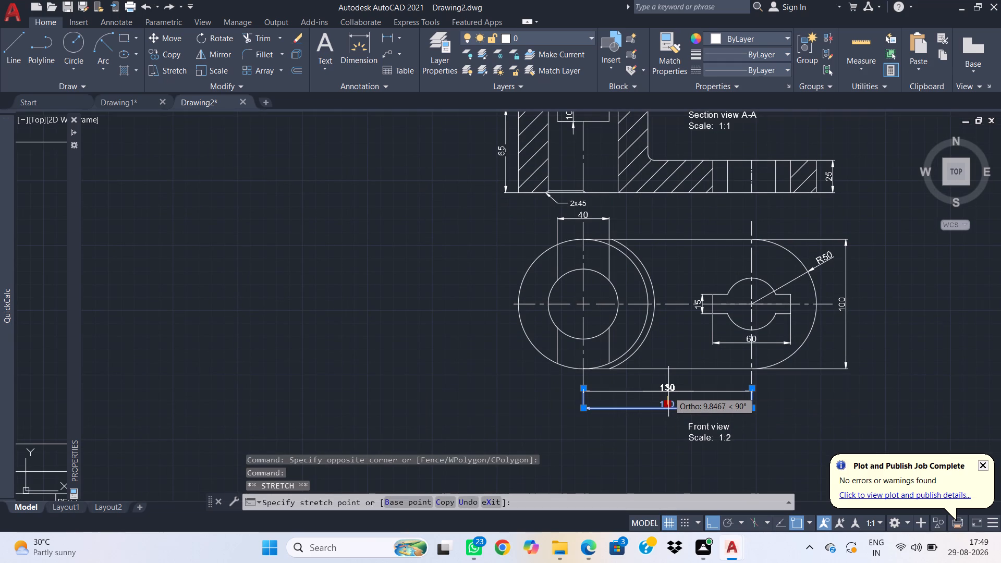
left_click(668, 391)
key("Escape")
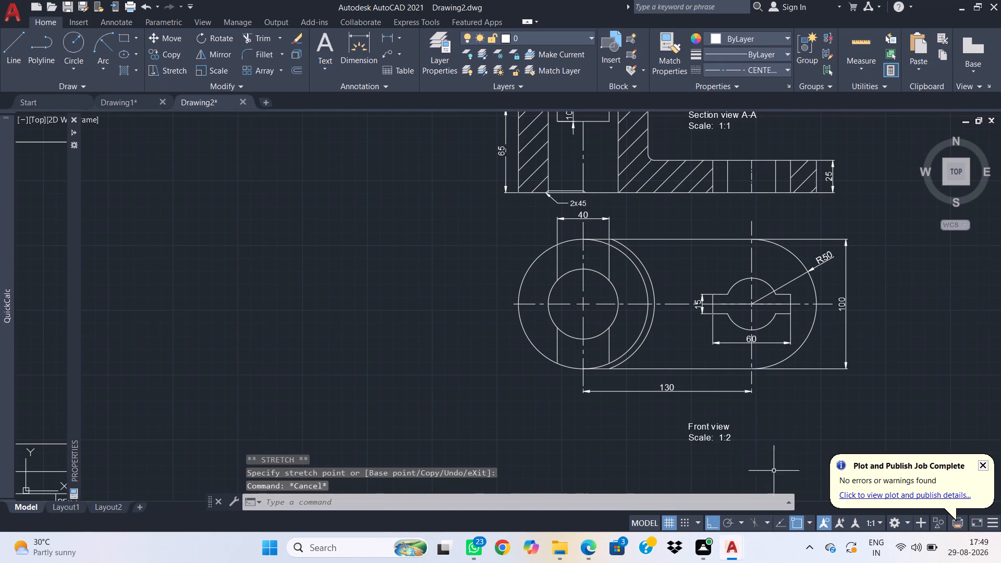
Move the "Front view" scale label straight up, just beneath the 130 dimension line.
left_click(764, 448)
left_click(692, 418)
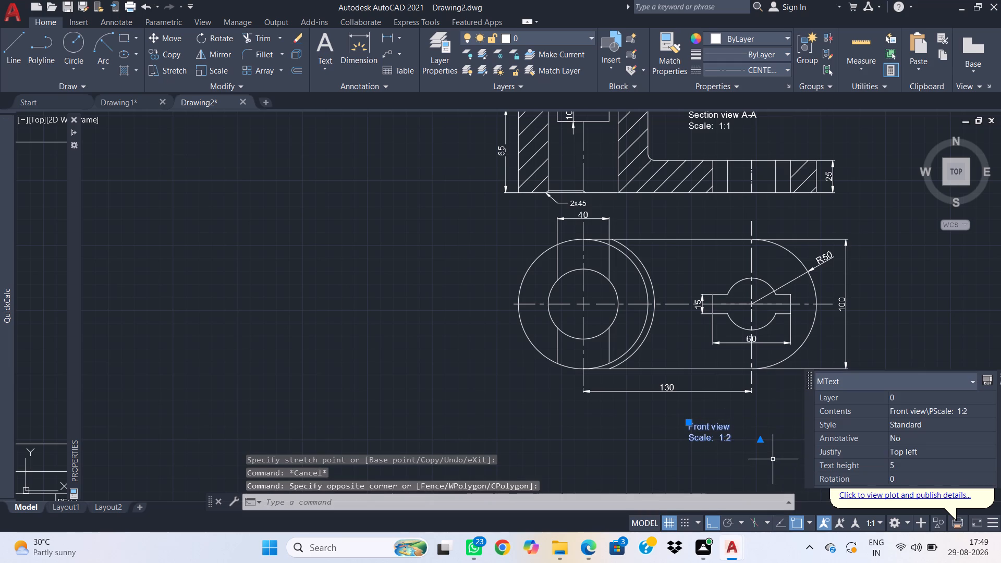
key("m")
key("space")
left_click(780, 426)
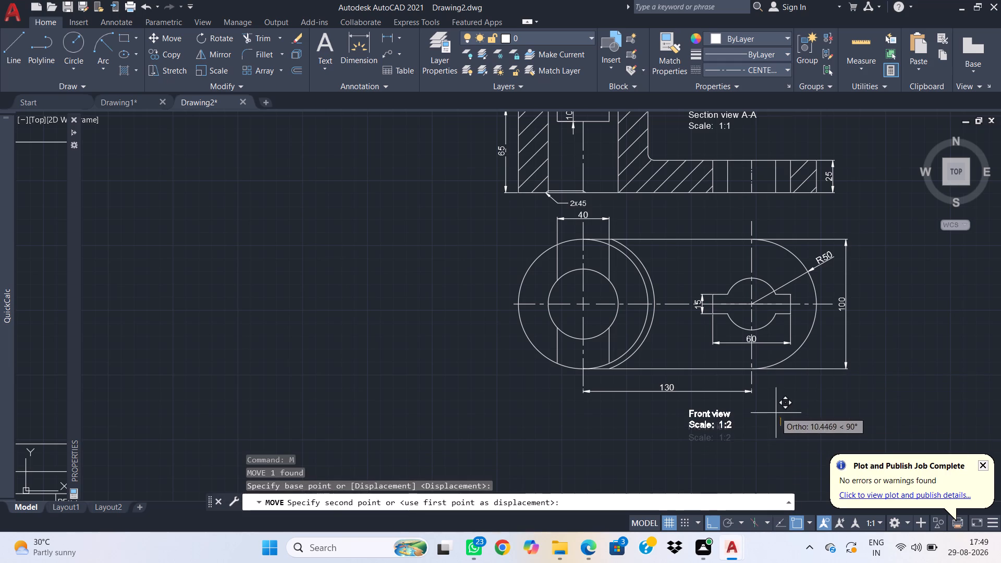
left_click(772, 405)
scroll(827, 432, "down", 1)
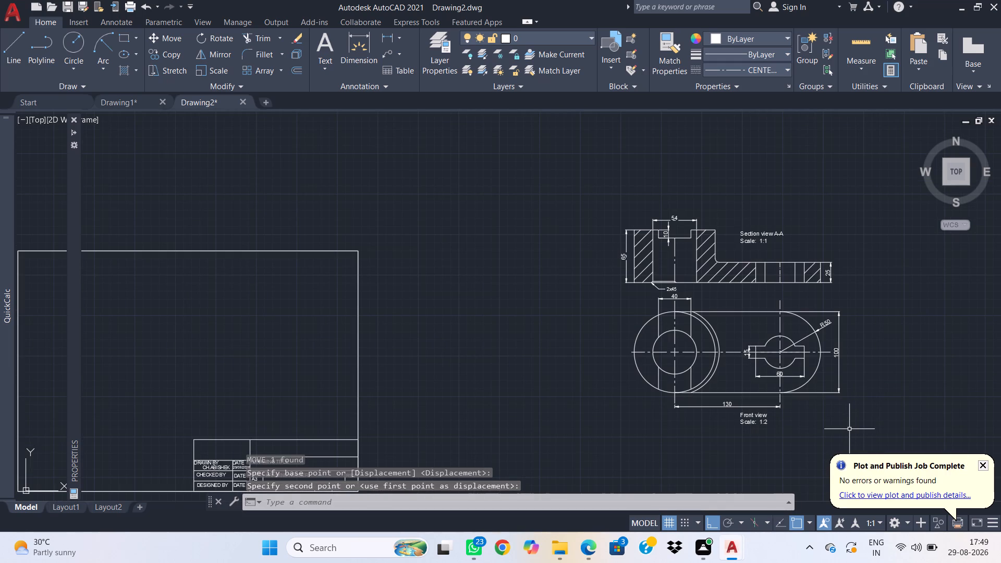
Turn Ortho off and try placing both views with their dimensions and labels inside the title-block sheet frame.
left_click_drag(854, 442, 844, 438)
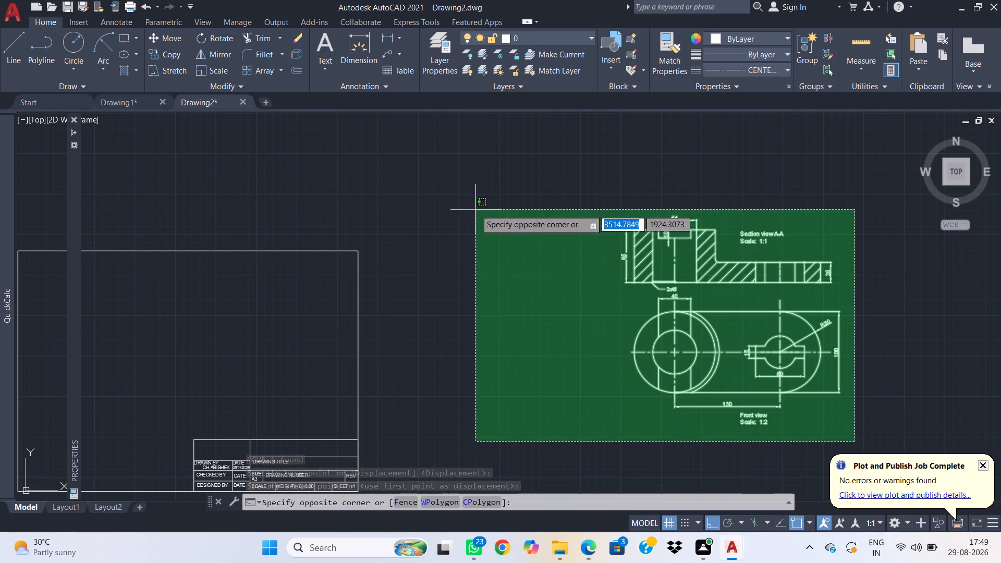
left_click(529, 201)
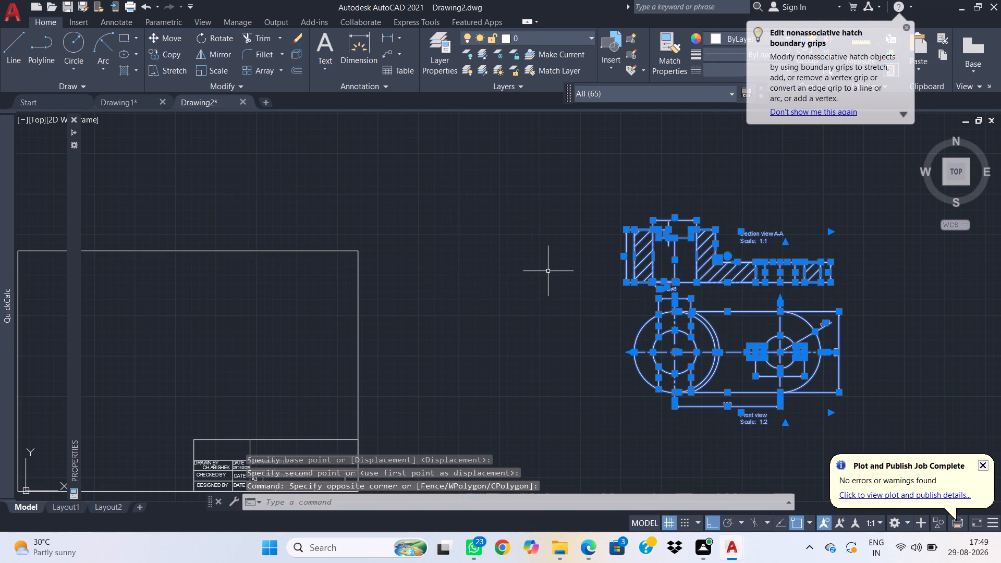
type("m")
key("space")
key("shift+F8")
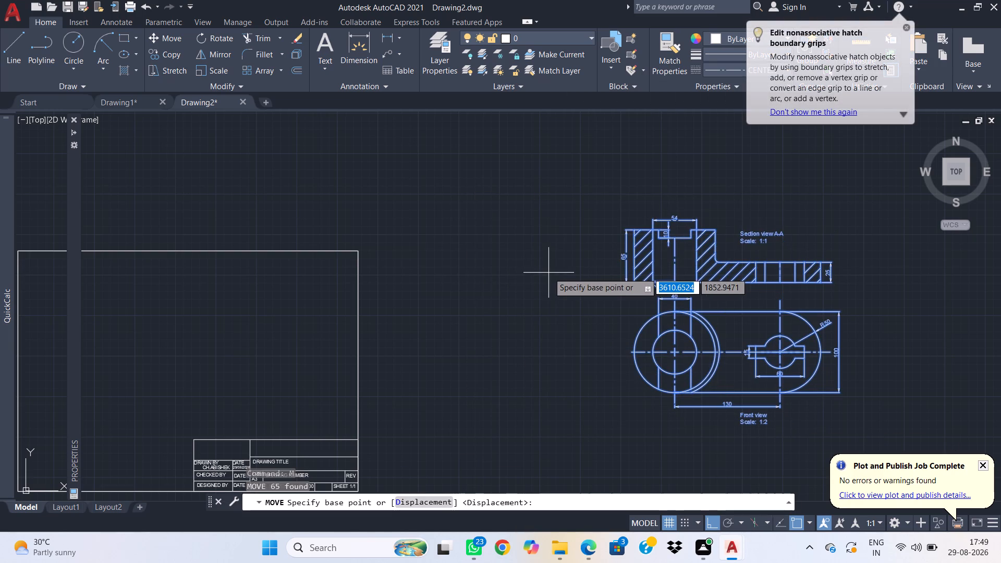
left_click(576, 252)
middle_click_drag(241, 291, 607, 162)
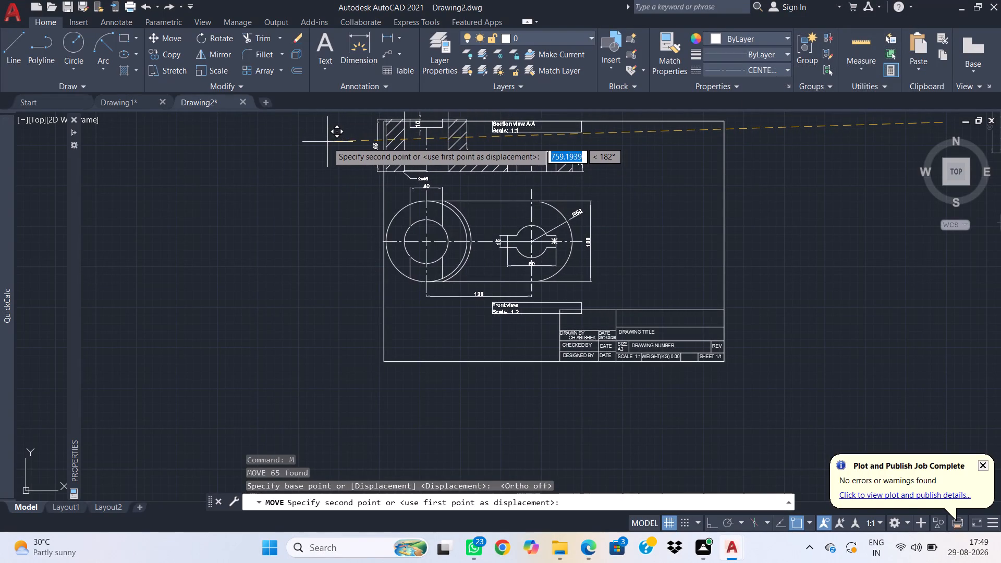
key("Escape")
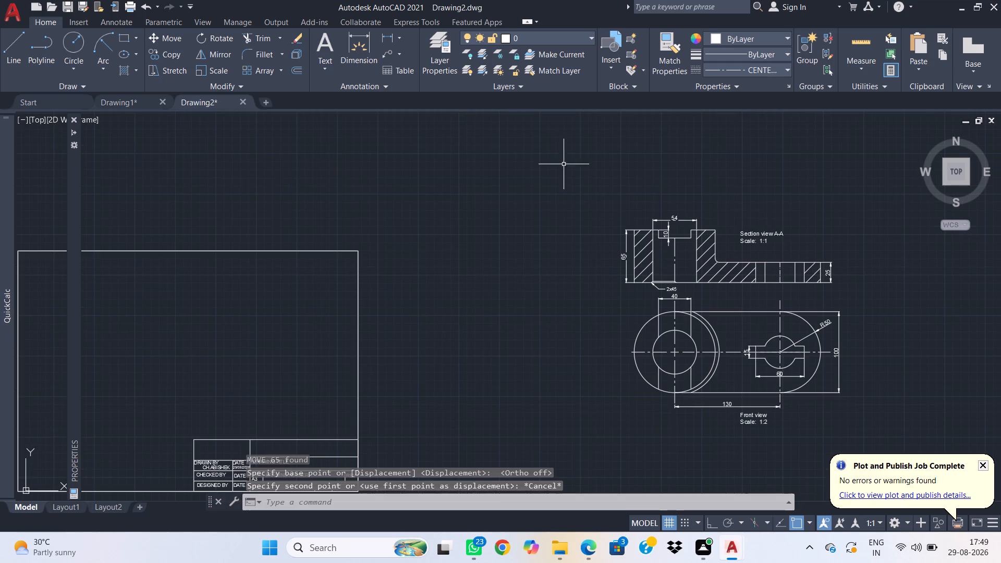
Move the "Front view" label about 107 units left, beneath the large circle and the left end of the 130 dimension.
left_click(743, 411)
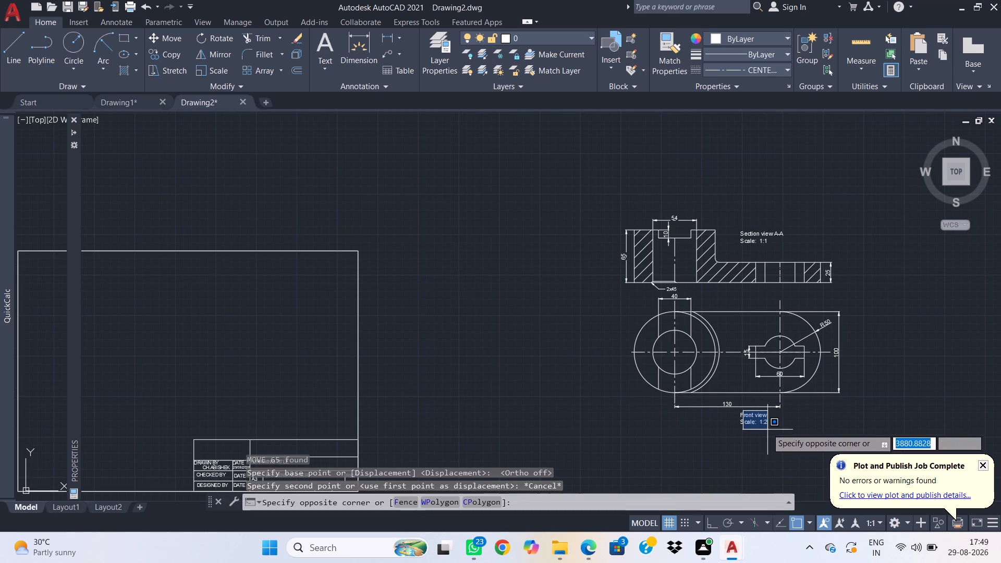
key("Escape")
left_click_drag(774, 429, 766, 420)
left_click(757, 412)
key("m")
key("space")
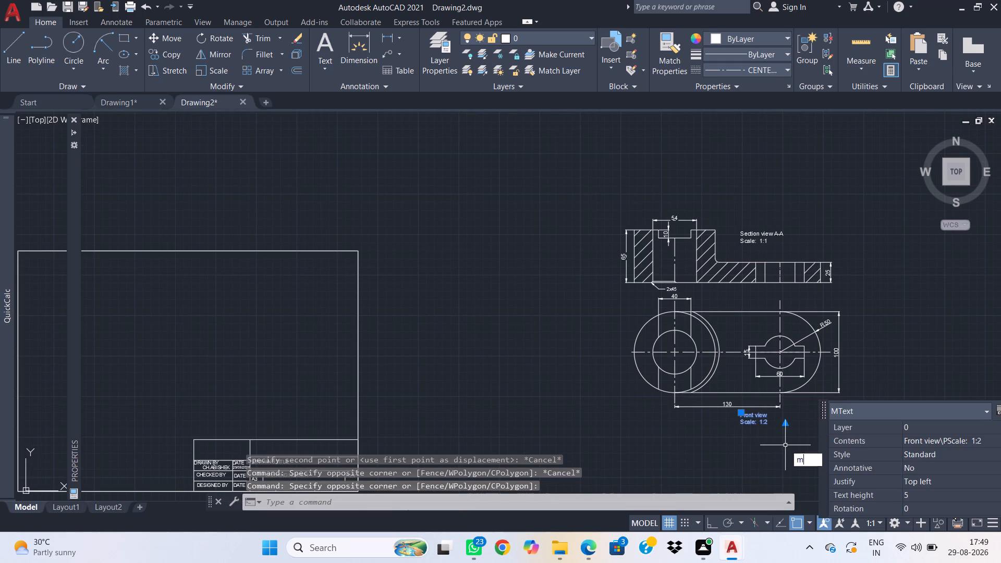
left_click(789, 412)
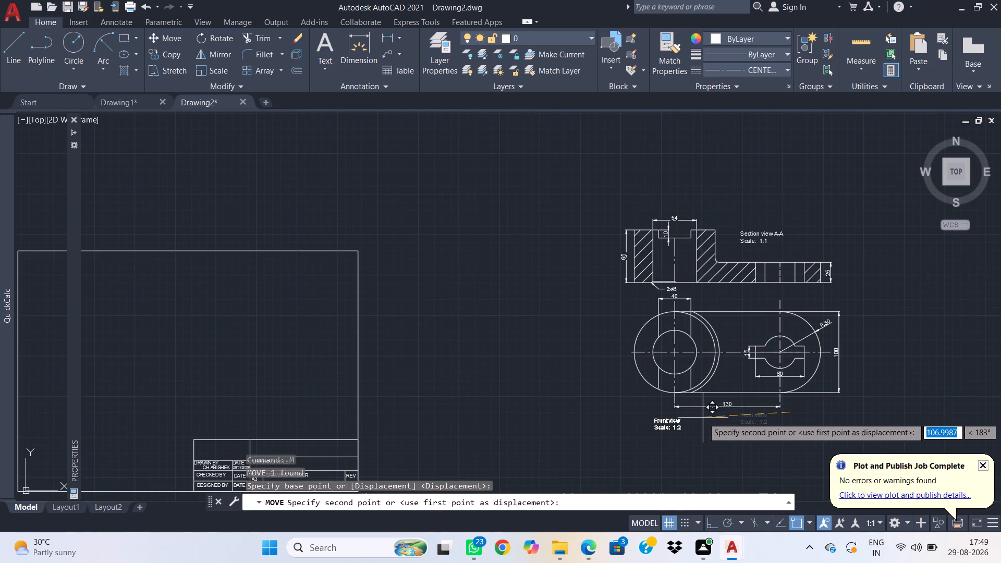
left_click(703, 418)
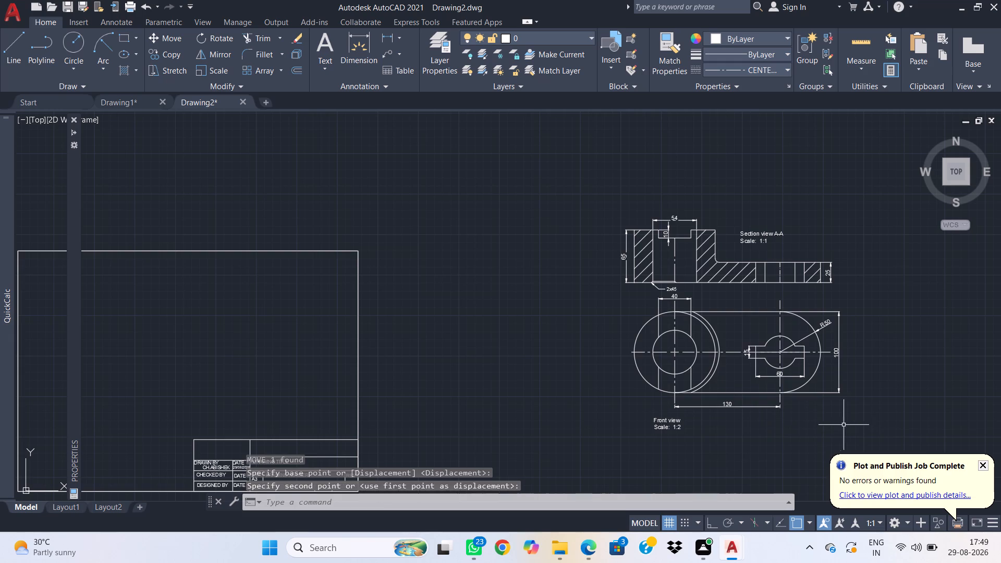
Move both views with all their dimensions and labels into the title-block sheet frame.
left_click_drag(861, 433, 826, 434)
left_click(545, 194)
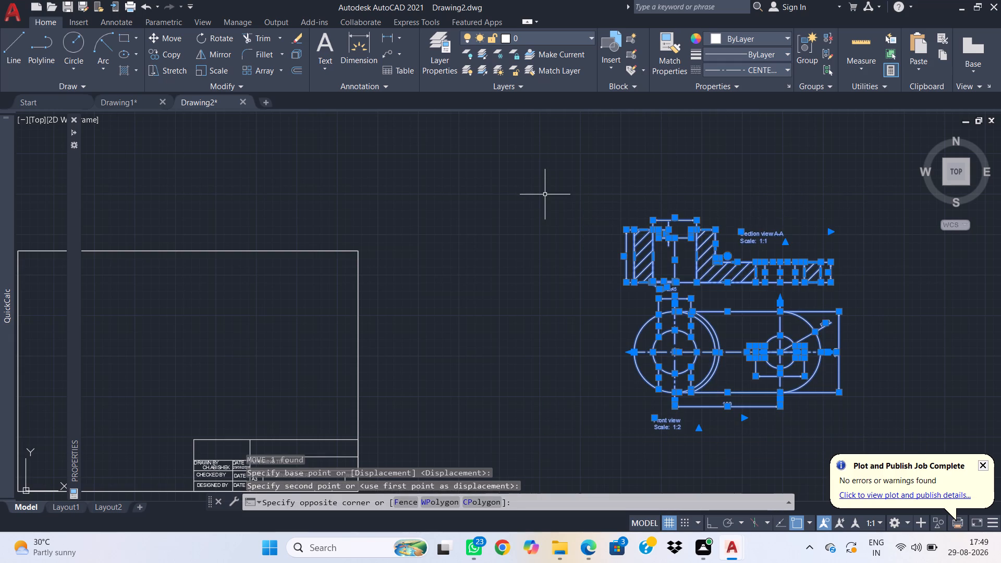
type("m")
key("space")
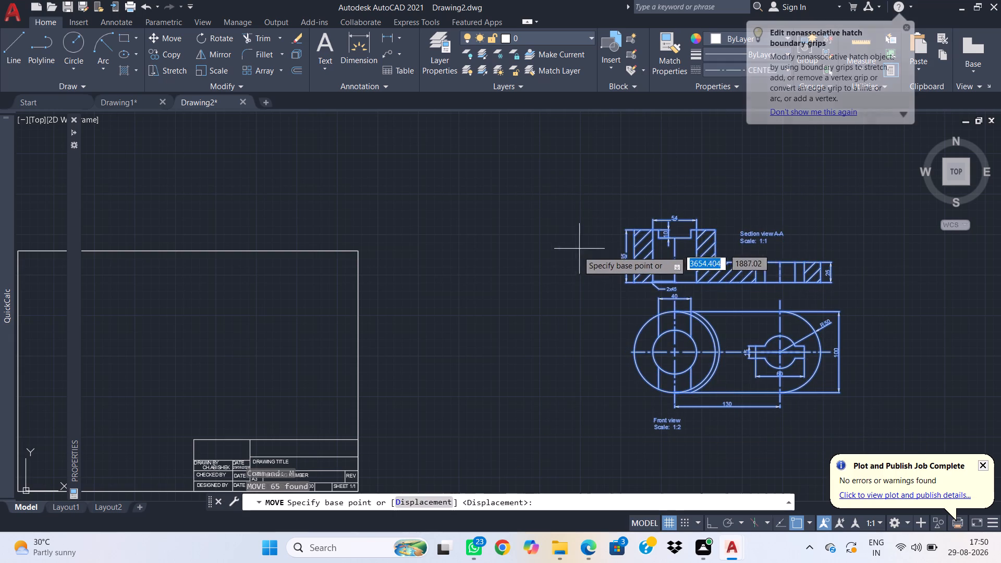
left_click(576, 258)
middle_click_drag(211, 300, 626, 198)
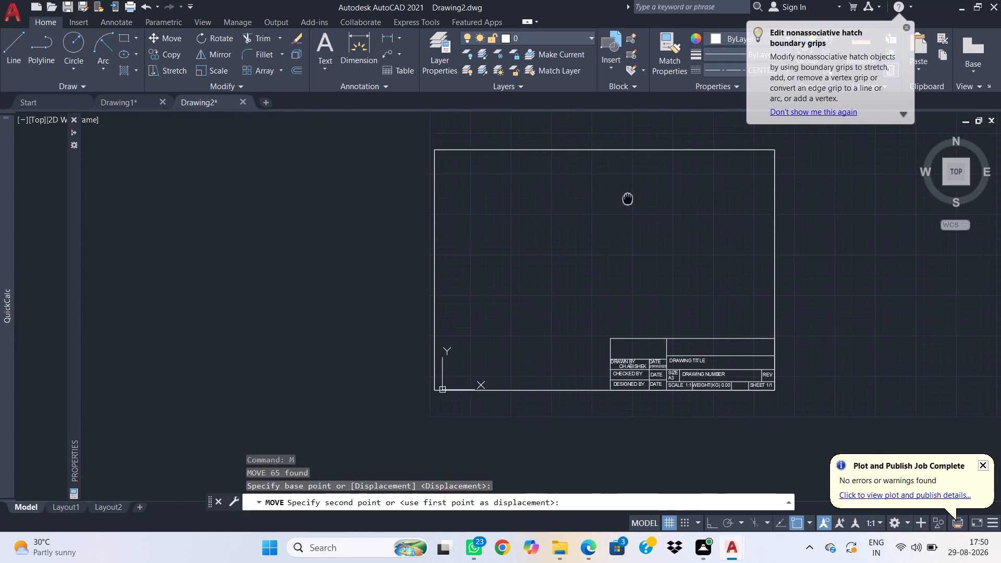
middle_click_drag(626, 198, 628, 199)
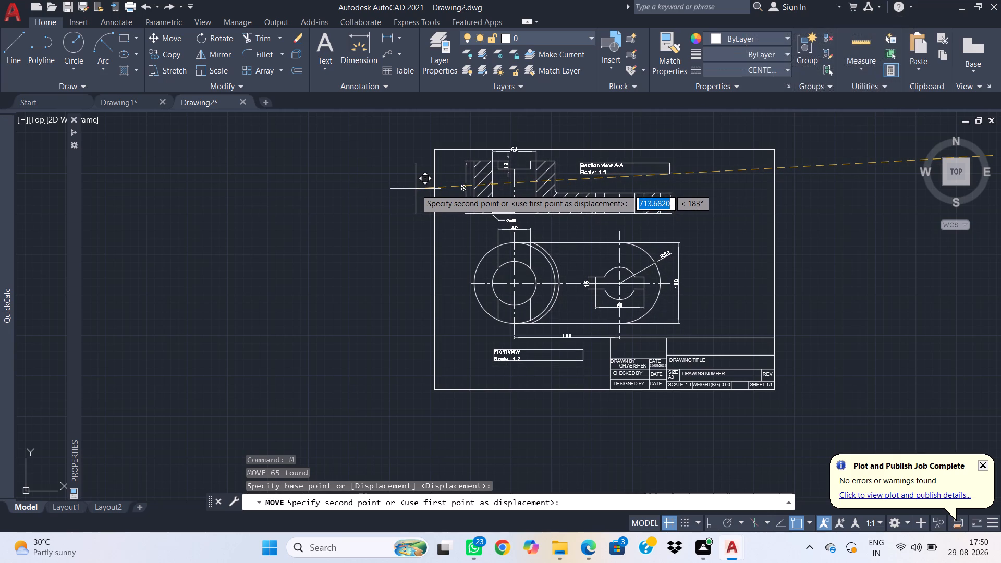
left_click(416, 190)
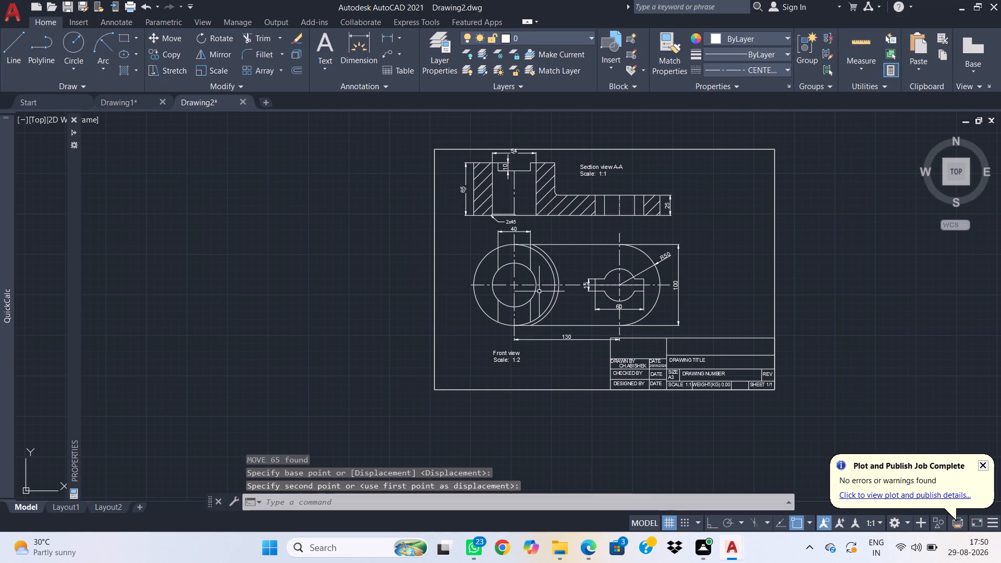
Move the section view with its dimensions and label about 12 units left and slightly down, clear of the frame's top edge.
scroll(694, 267, "up", 1)
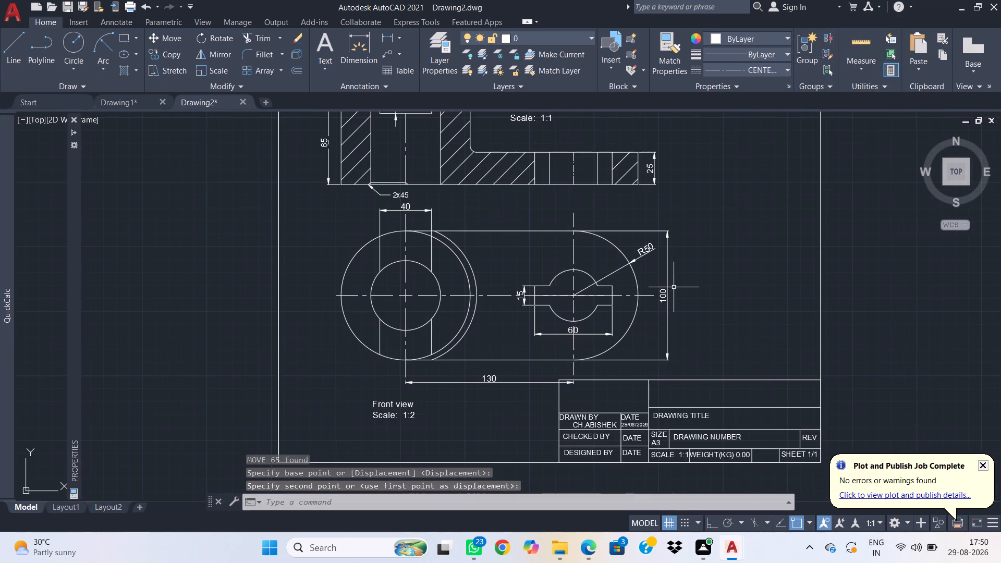
scroll(686, 309, "down", 1)
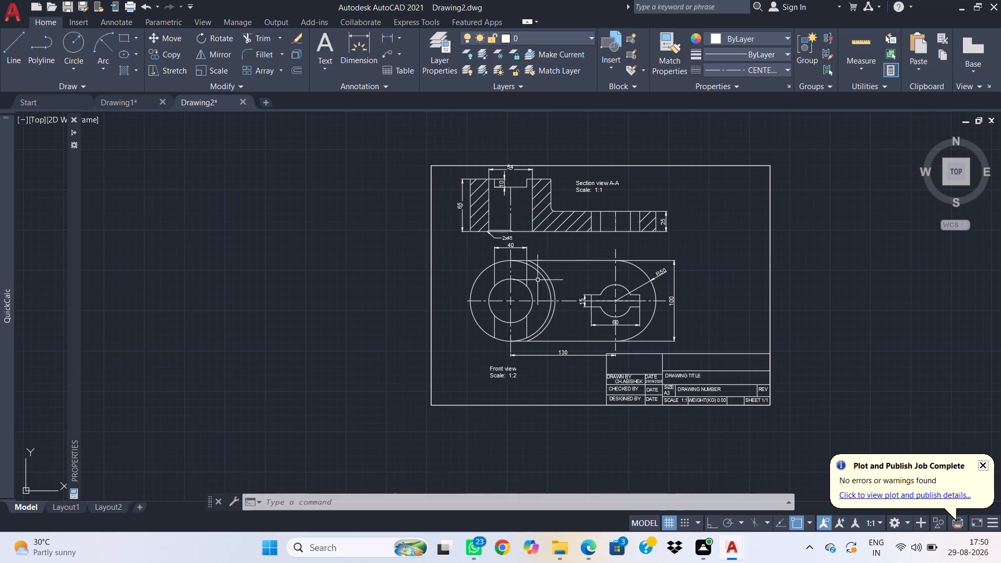
scroll(629, 323, "up", 1)
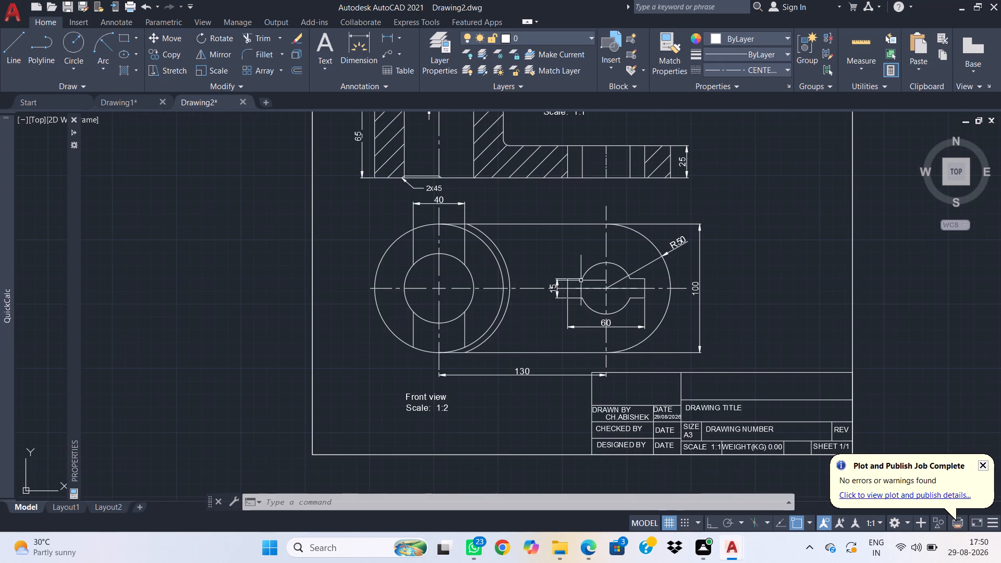
middle_click_drag(581, 285, 581, 329)
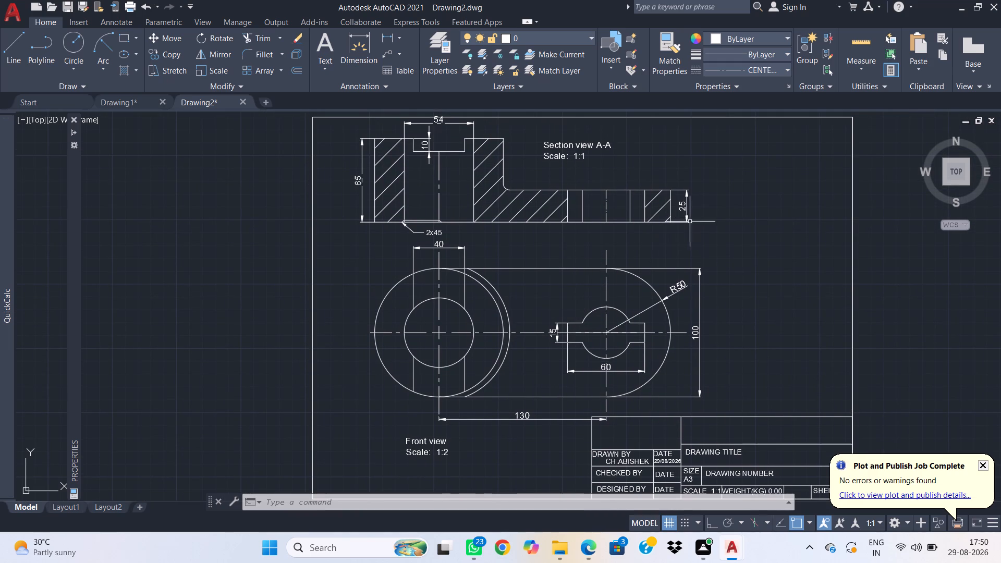
left_click(342, 122)
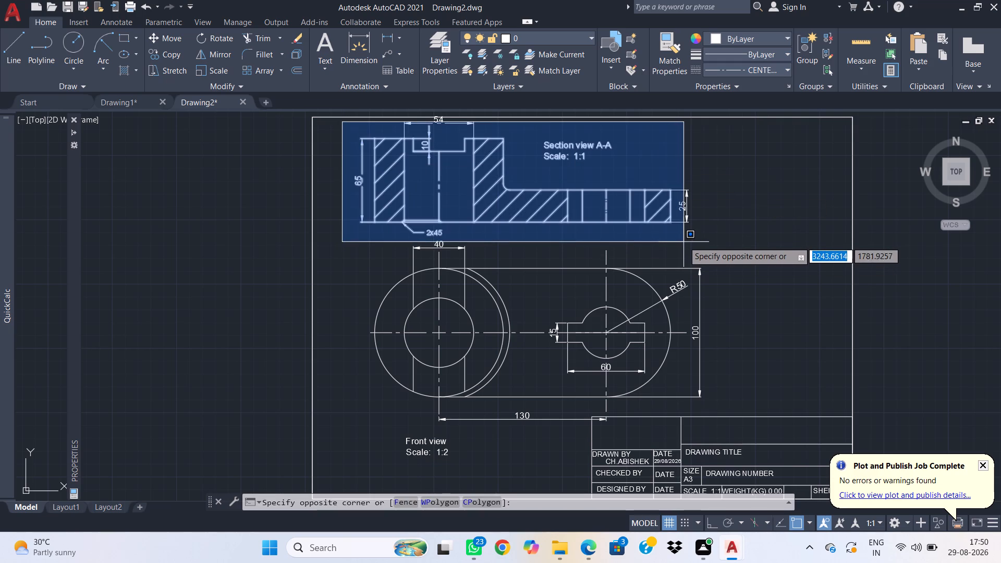
left_click(695, 243)
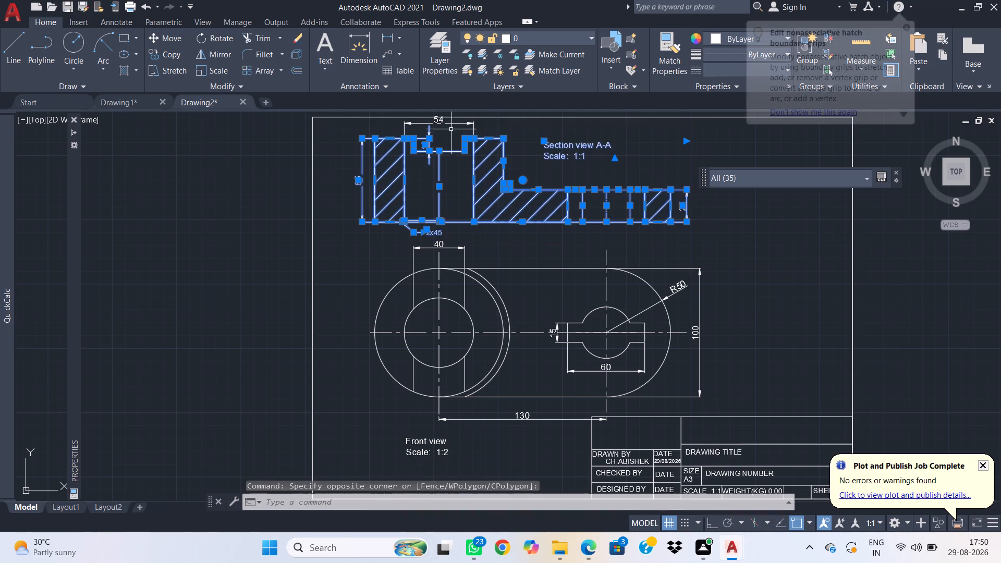
left_click(482, 131)
left_click(447, 129)
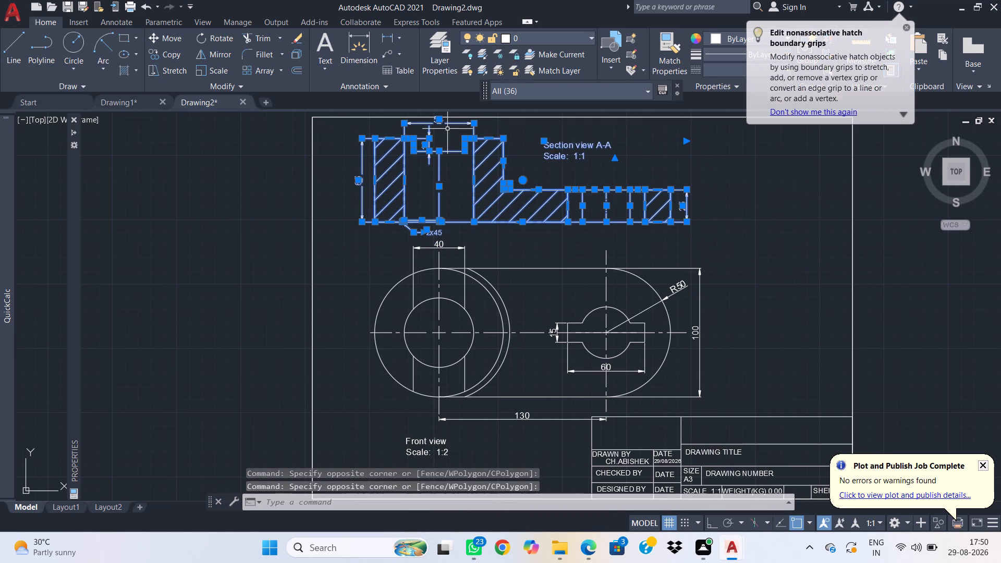
left_click(439, 122)
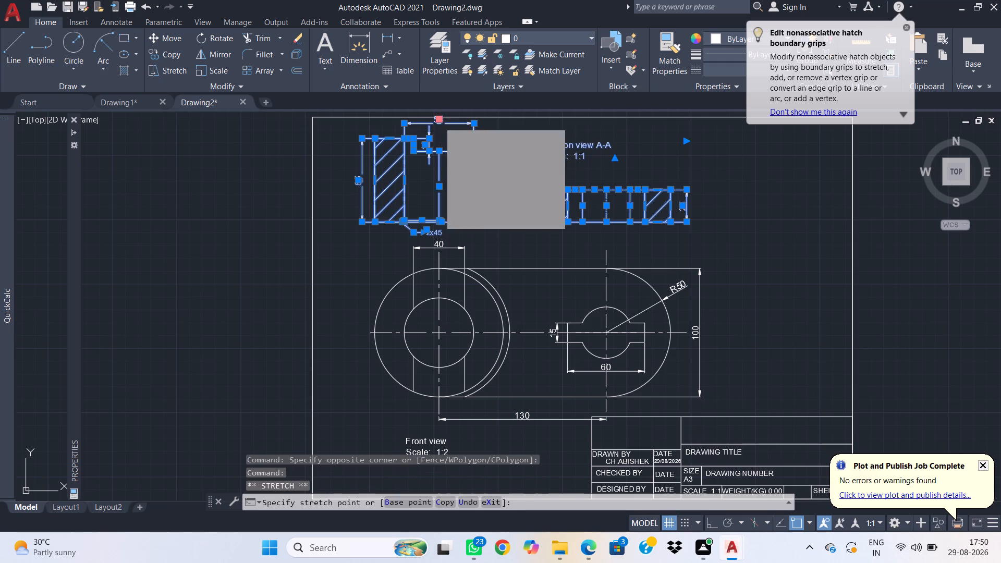
left_click(439, 129)
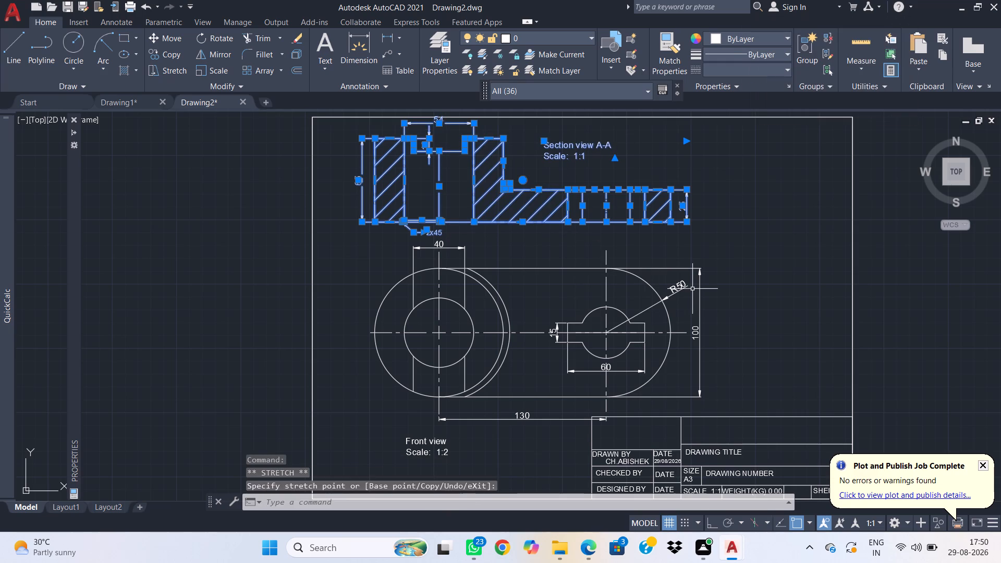
type("m")
key("space")
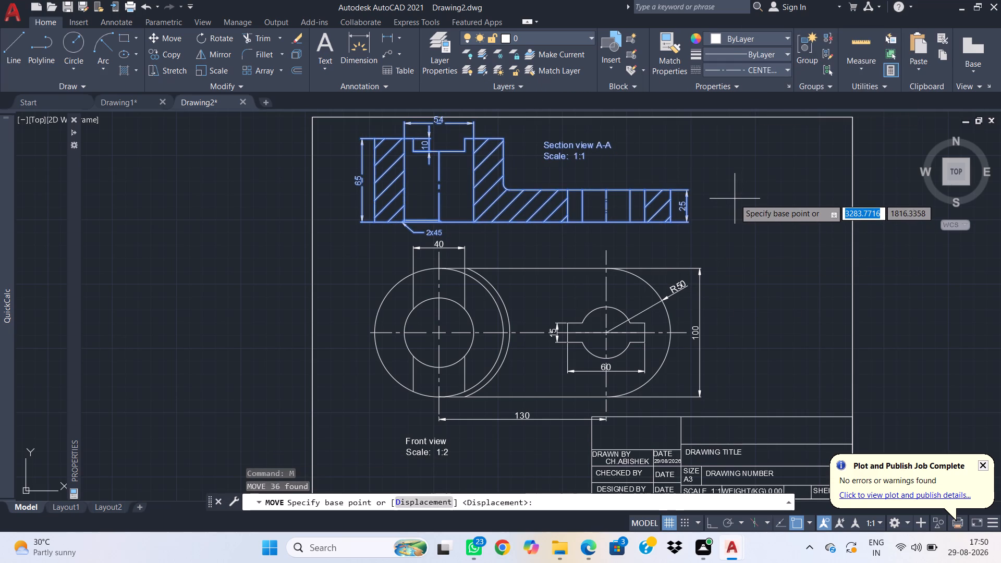
left_click(735, 198)
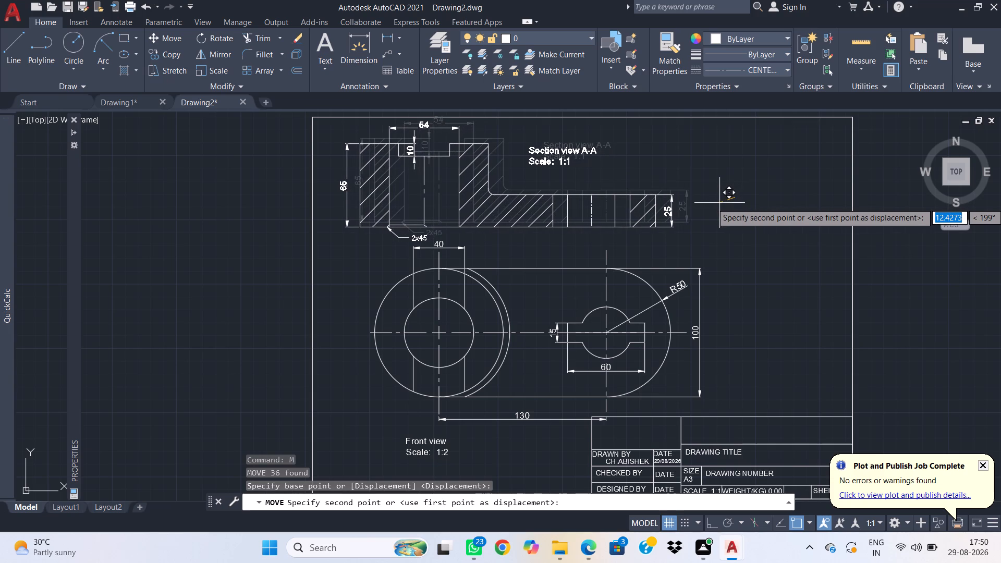
left_click(719, 203)
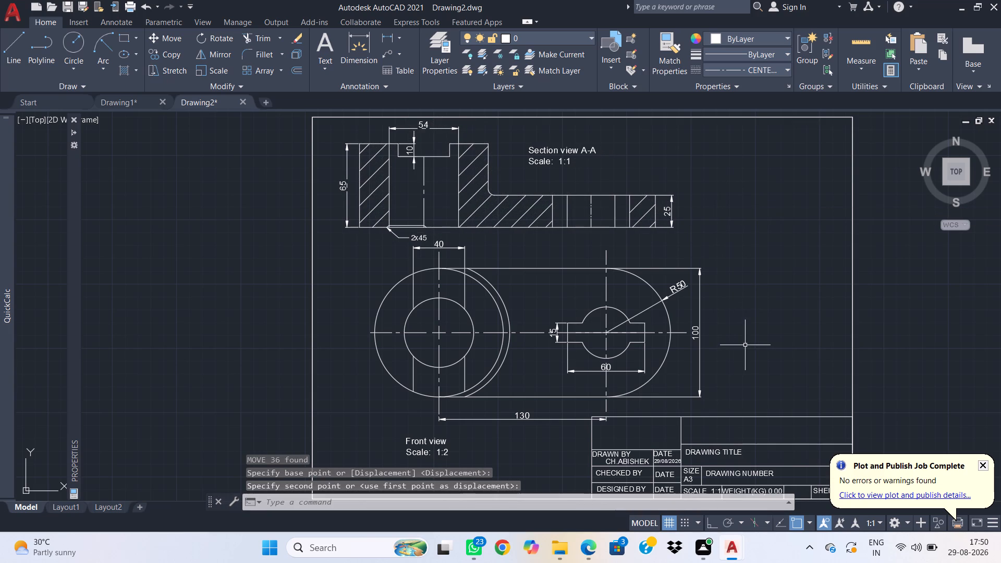
Select the front view with its dimensions and lower its 40 dimension line about 10 units, closer to the large circle.
scroll(745, 345, "down", 1)
middle_click_drag(746, 346, 740, 321)
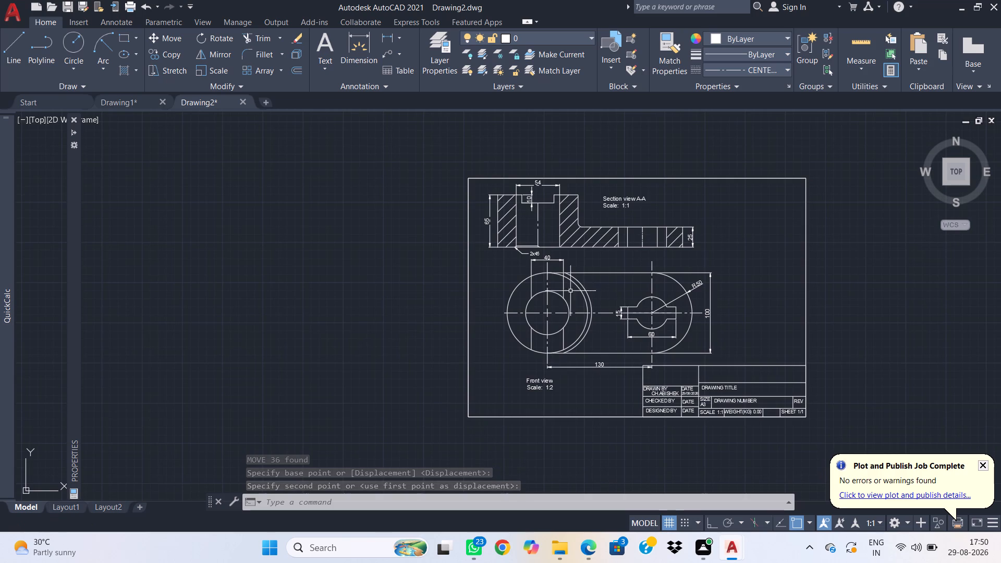
left_click(498, 258)
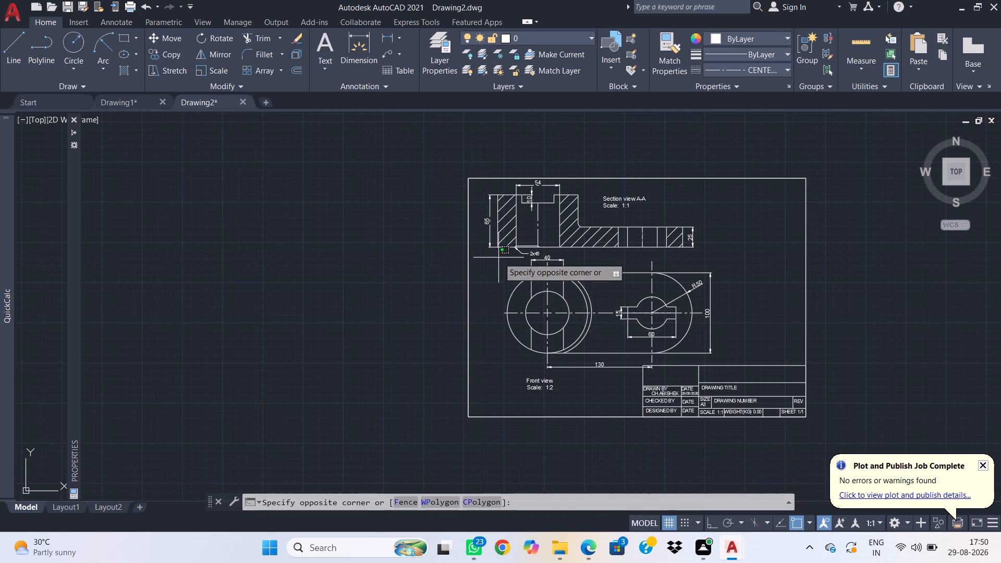
left_click(714, 378)
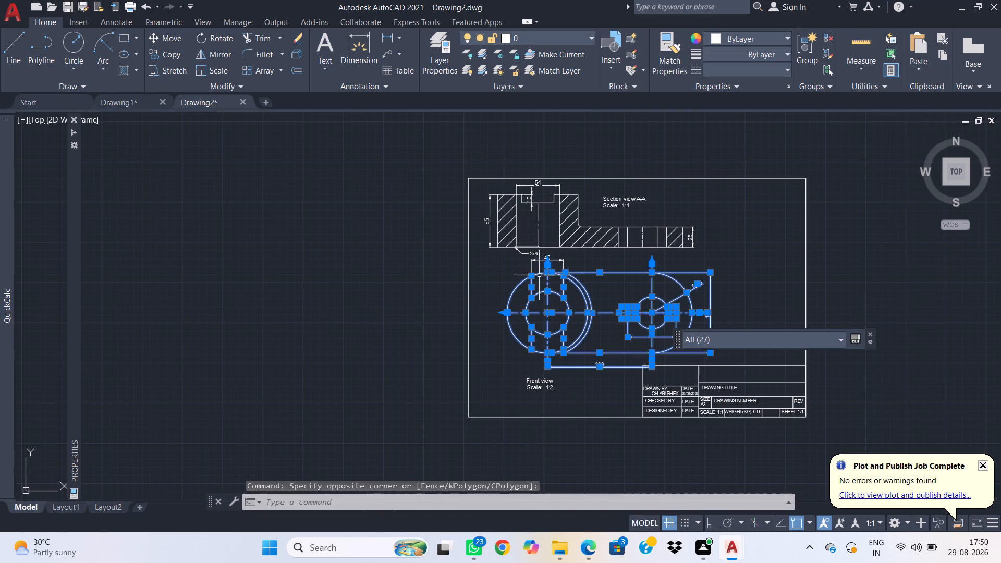
left_click(536, 261)
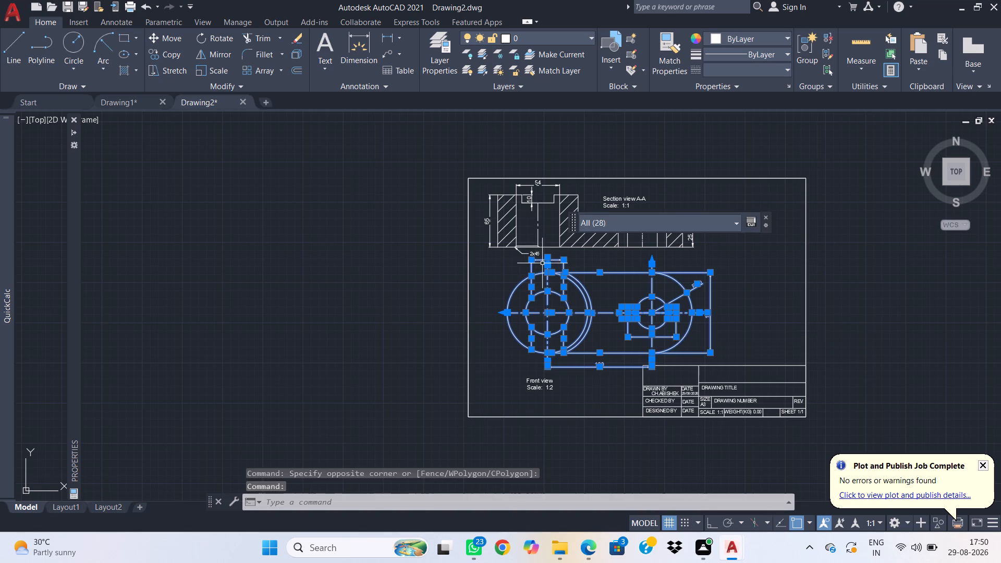
scroll(545, 267, "up", 2)
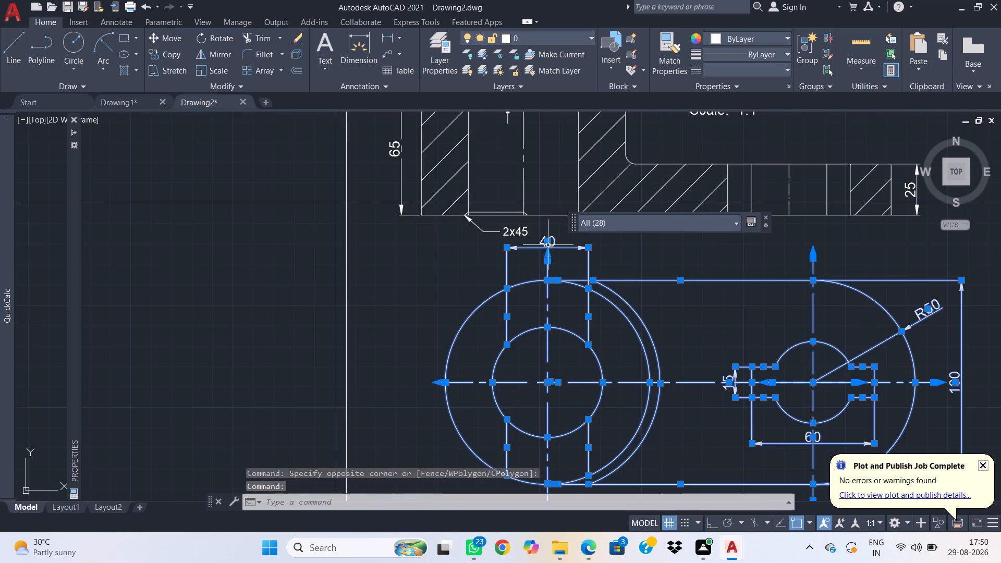
left_click(548, 243)
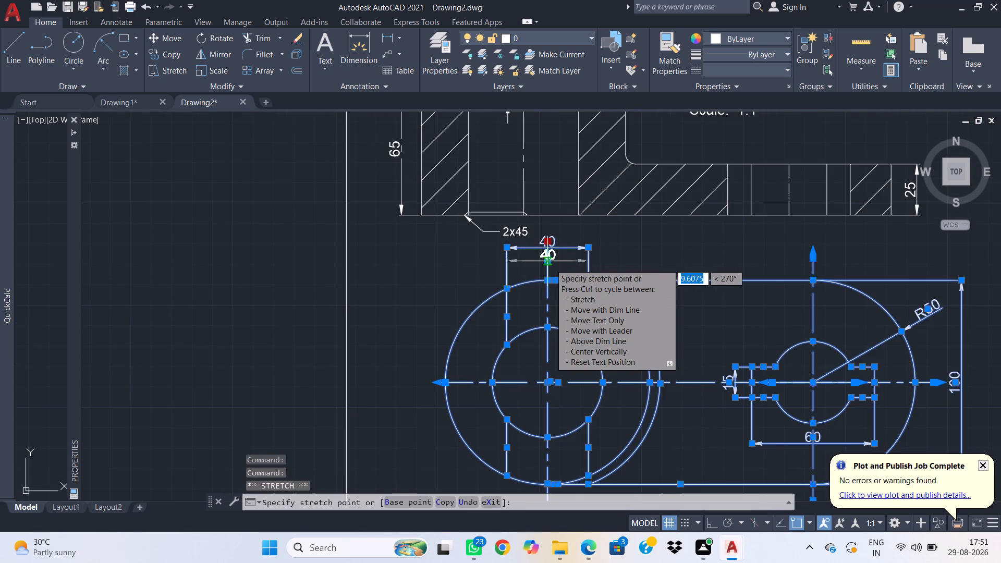
left_click(550, 264)
Move the selected front view and its dimensions about 40 units left, leaving the "Front view" label in place.
scroll(715, 302, "down", 1)
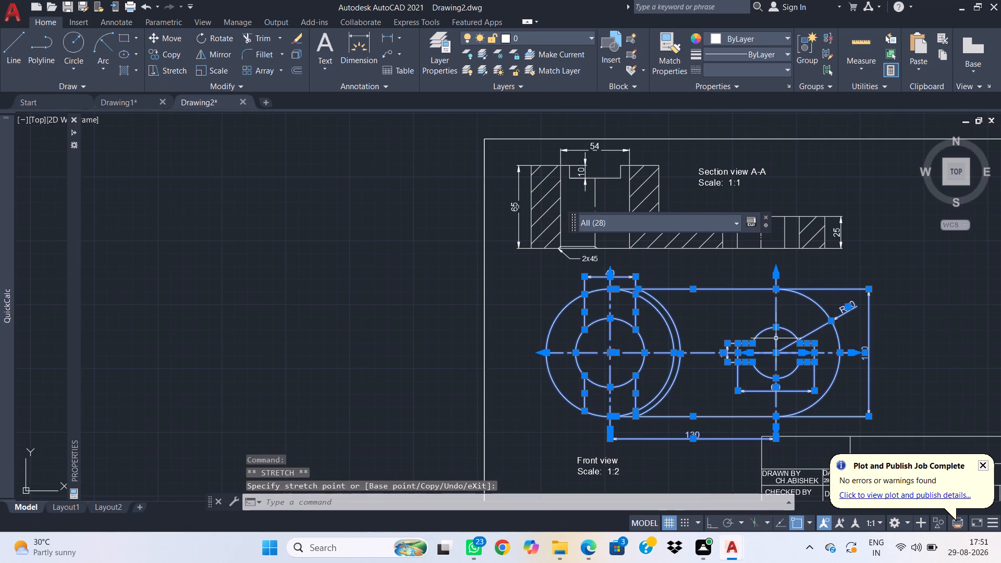
type("m")
key("space")
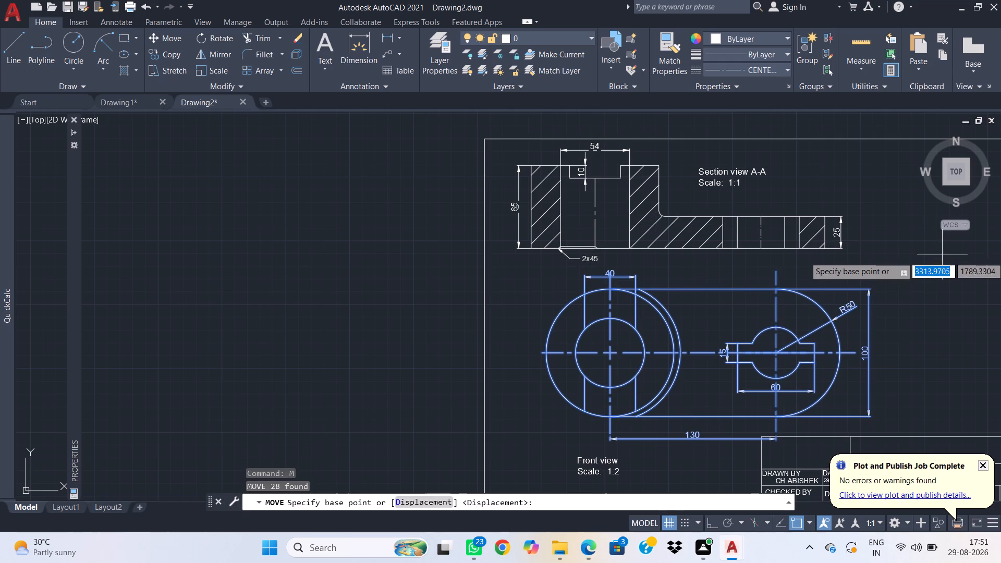
left_click(927, 275)
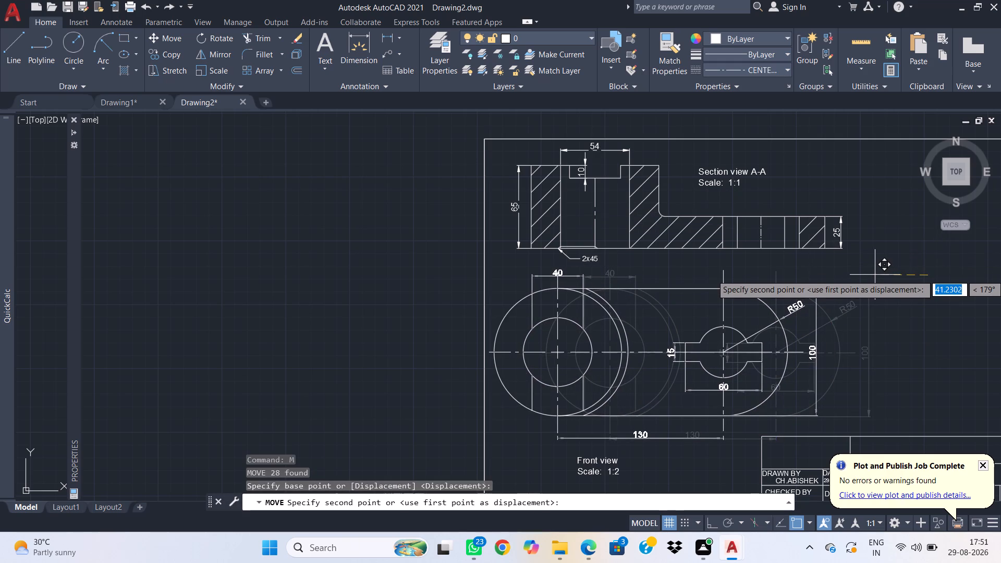
left_click(877, 275)
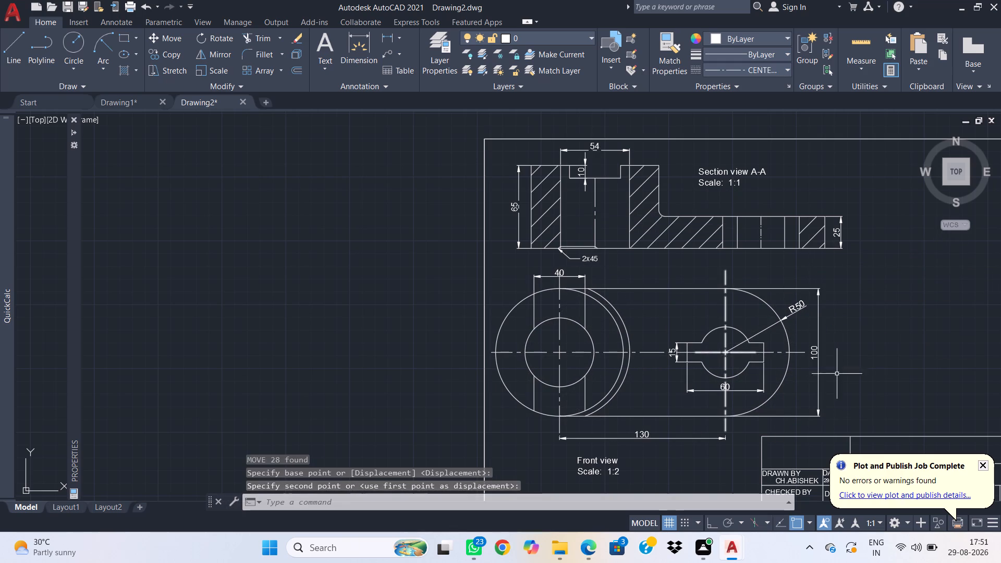
Draw a vertical alignment line from the section view's bottom-left corner down through the front view to below the sheet frame.
key("l")
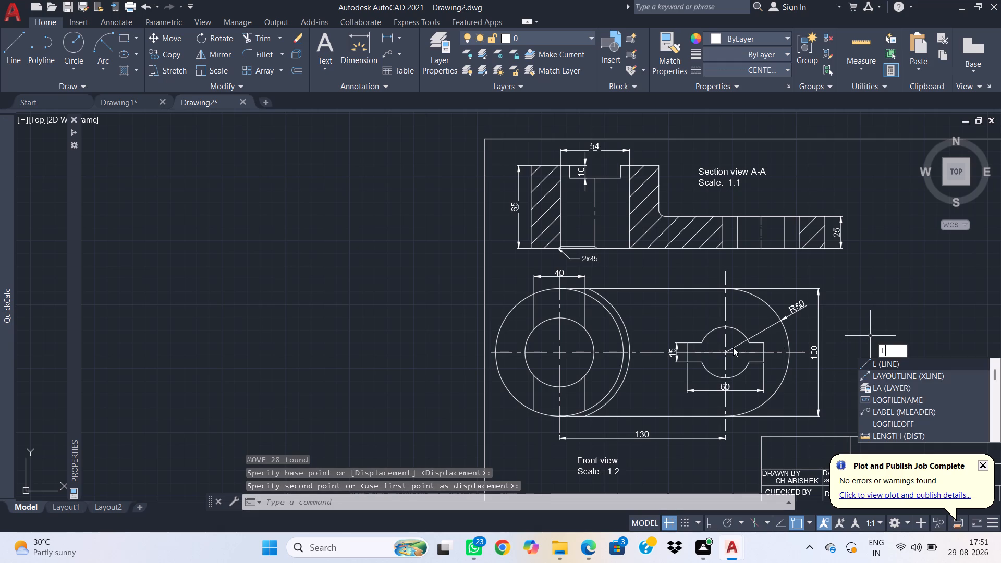
key("space")
left_click(531, 247)
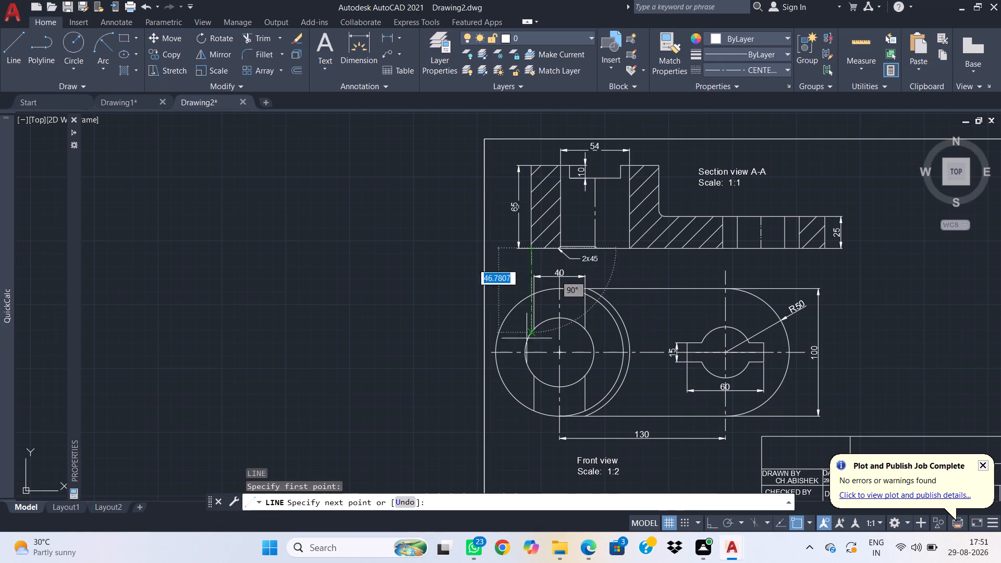
middle_click_drag(532, 463, 519, 360)
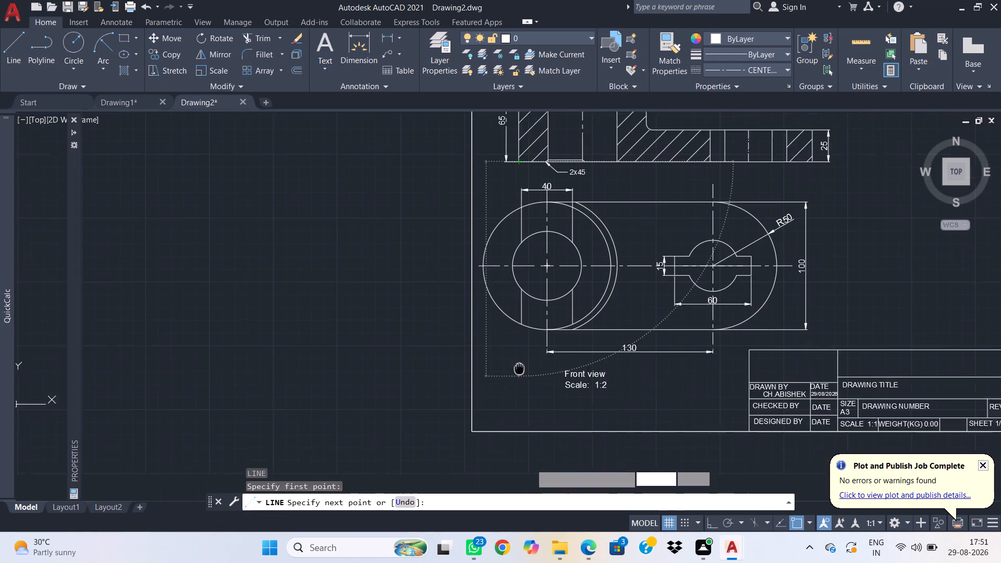
middle_click_drag(519, 360, 519, 335)
left_click(522, 424)
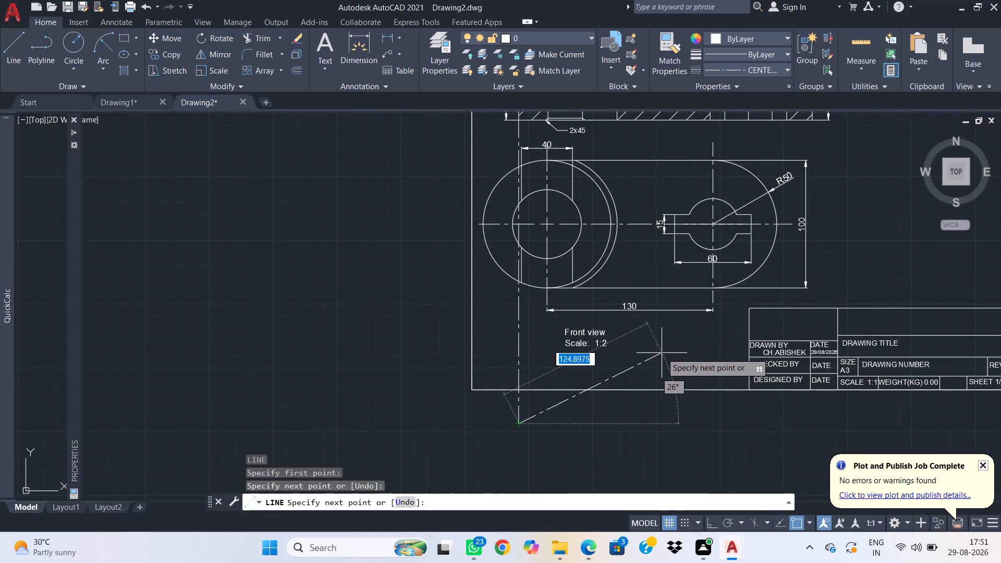
key("Escape")
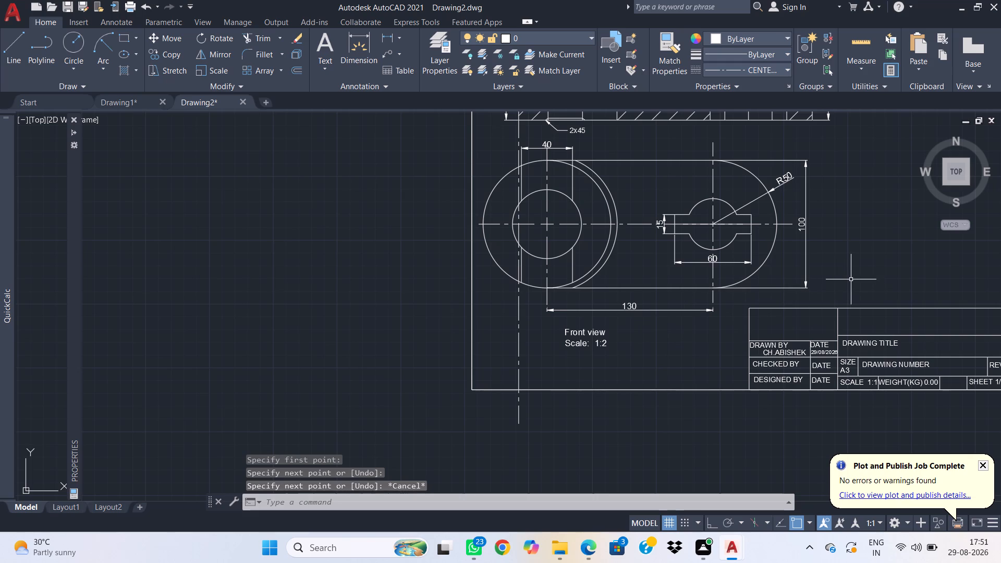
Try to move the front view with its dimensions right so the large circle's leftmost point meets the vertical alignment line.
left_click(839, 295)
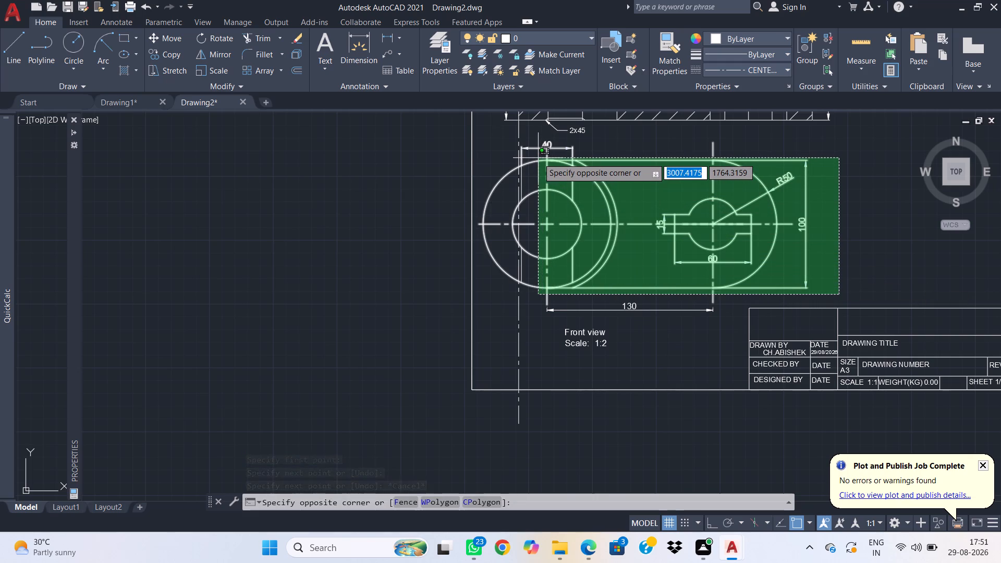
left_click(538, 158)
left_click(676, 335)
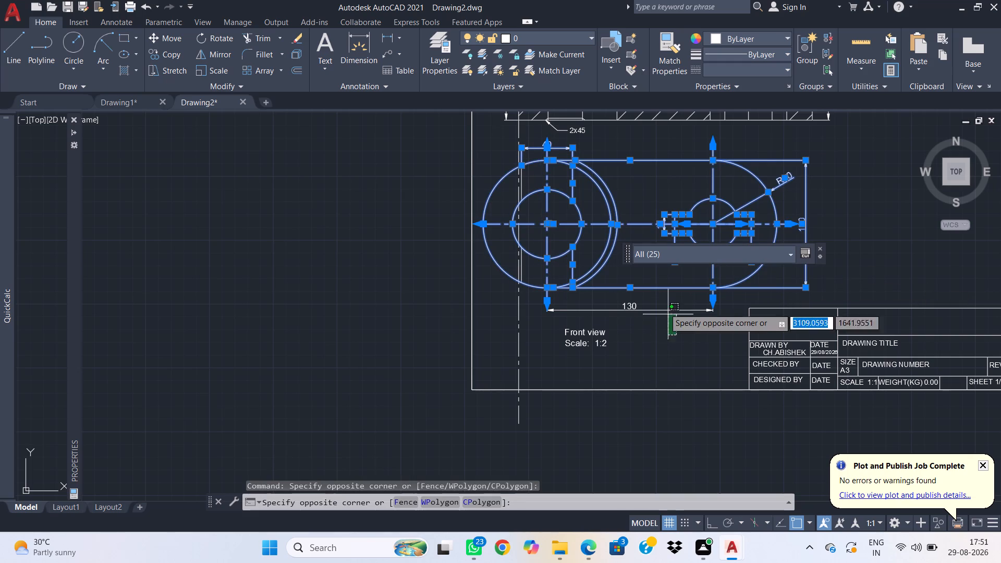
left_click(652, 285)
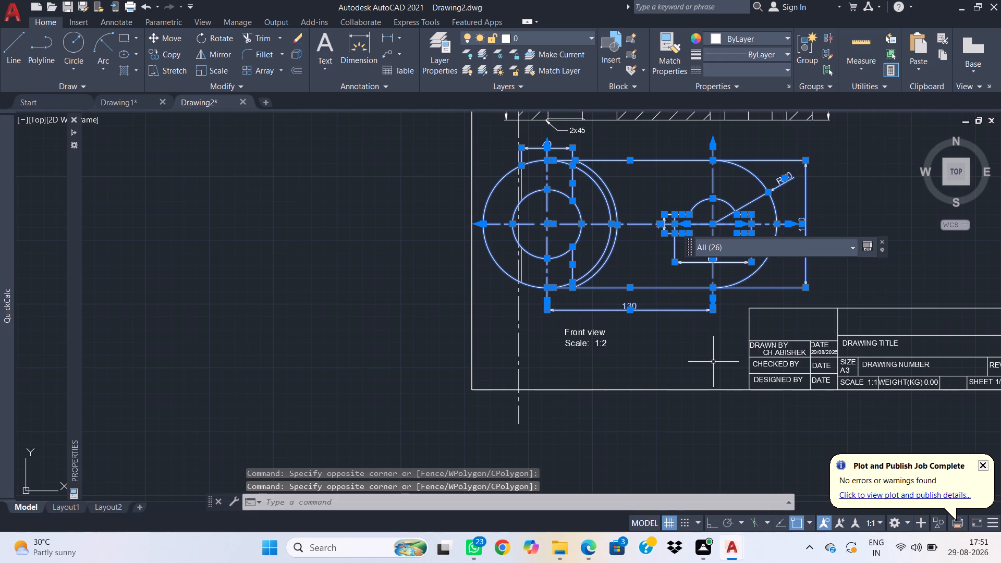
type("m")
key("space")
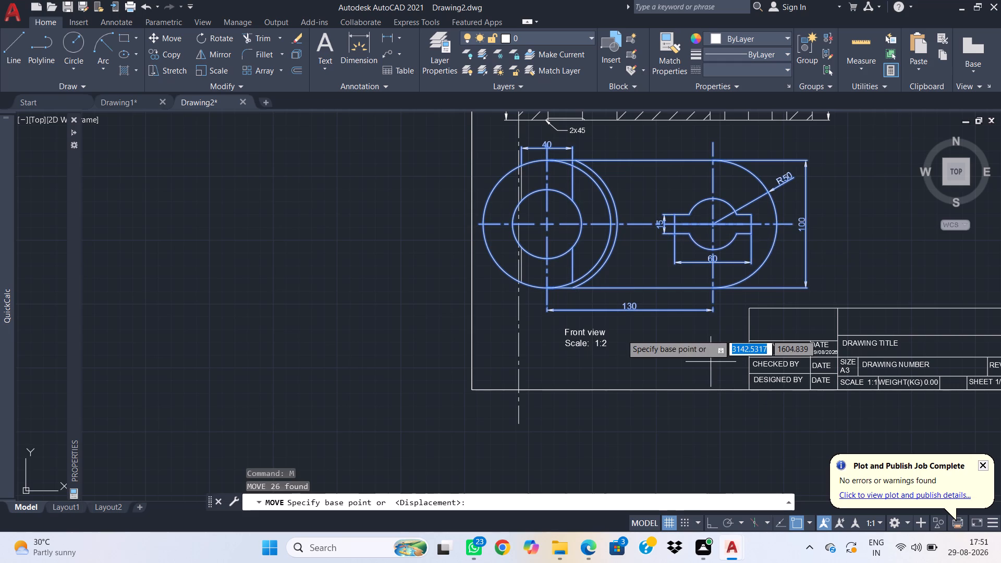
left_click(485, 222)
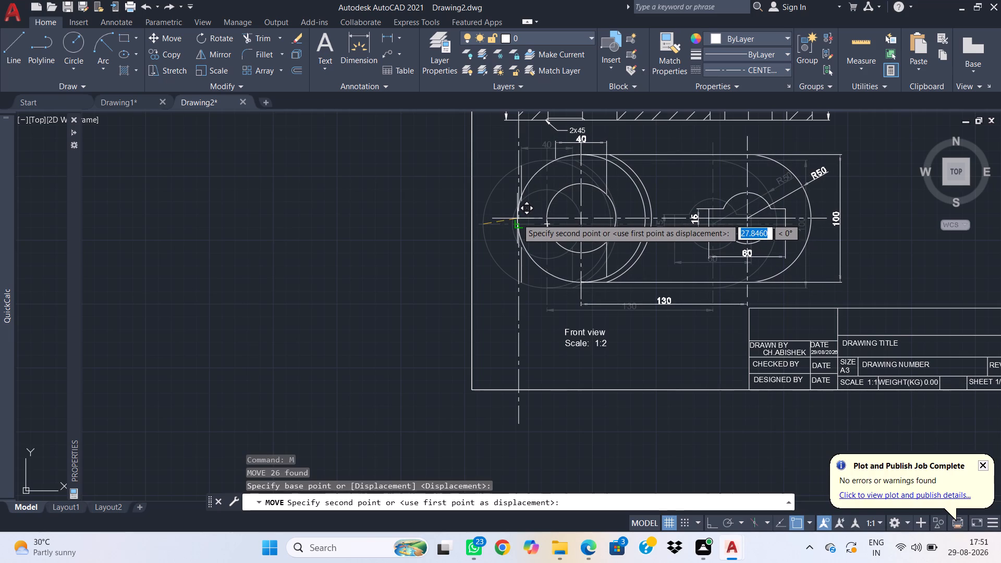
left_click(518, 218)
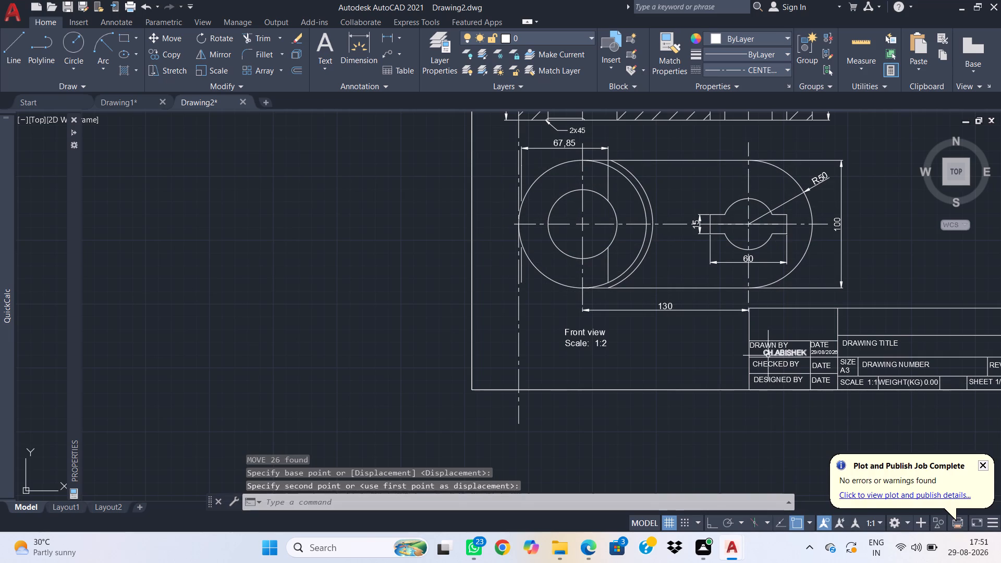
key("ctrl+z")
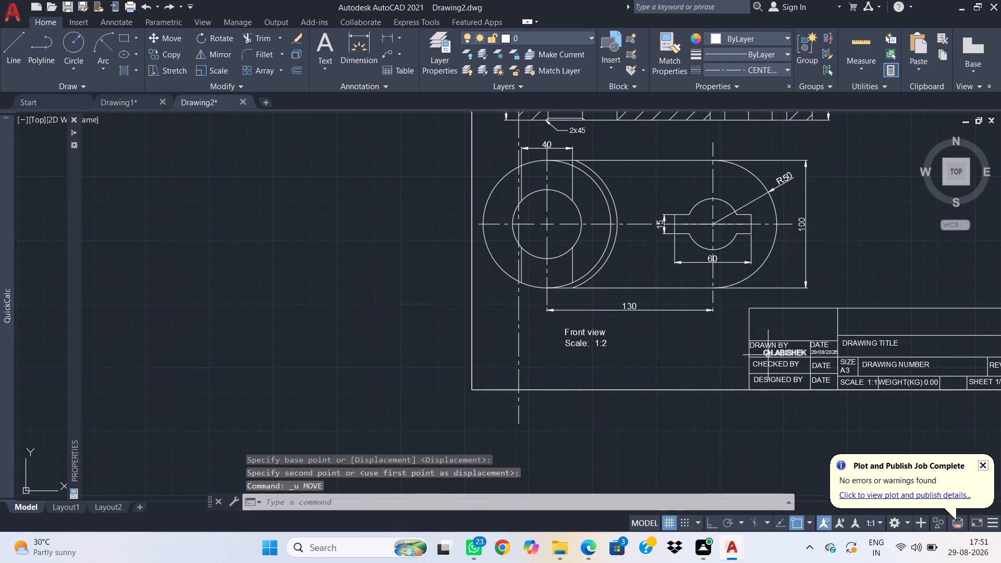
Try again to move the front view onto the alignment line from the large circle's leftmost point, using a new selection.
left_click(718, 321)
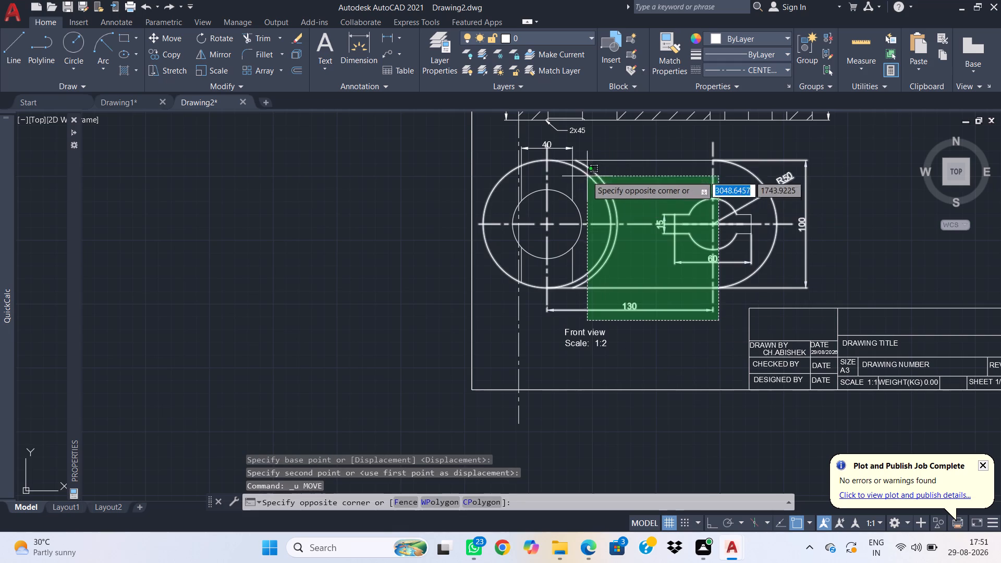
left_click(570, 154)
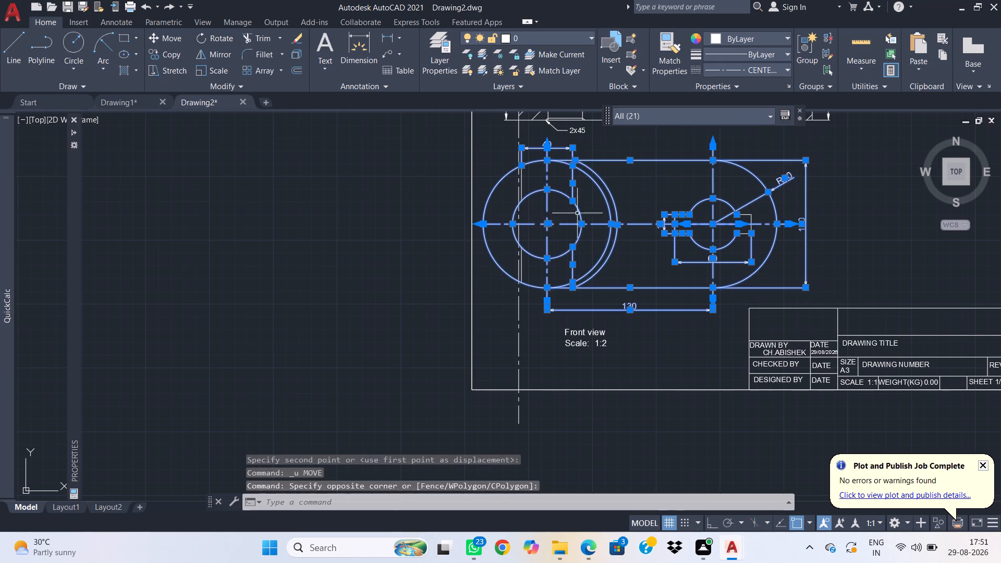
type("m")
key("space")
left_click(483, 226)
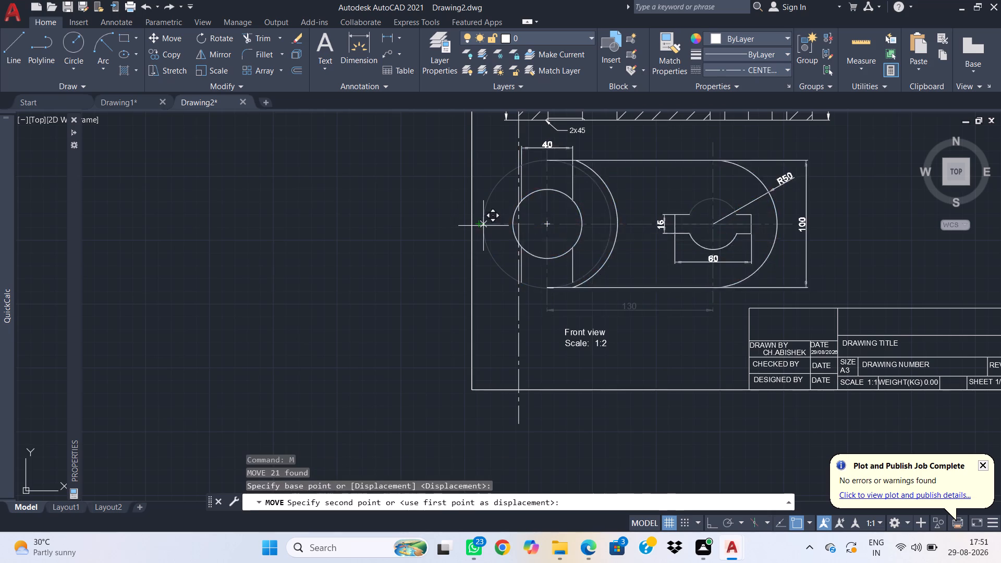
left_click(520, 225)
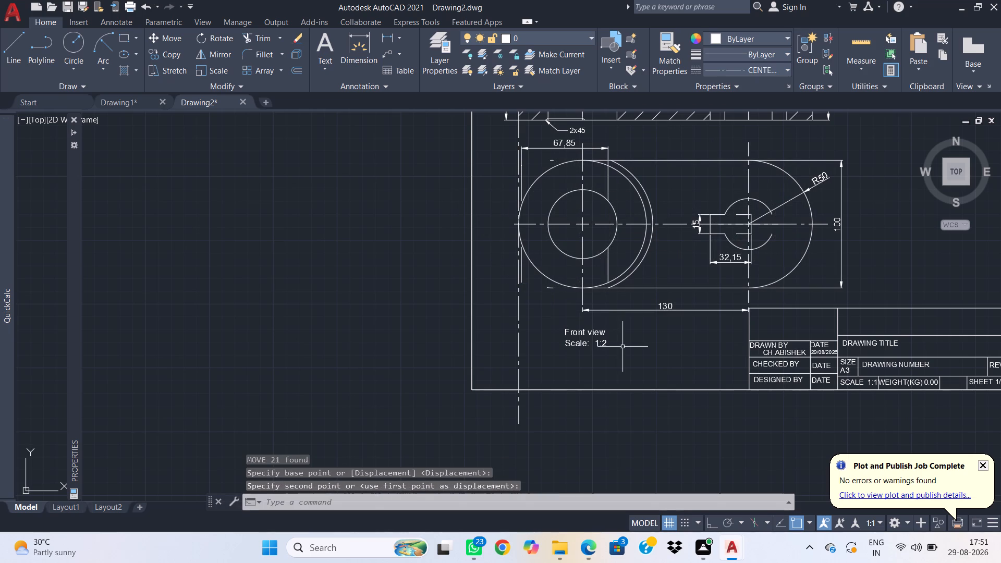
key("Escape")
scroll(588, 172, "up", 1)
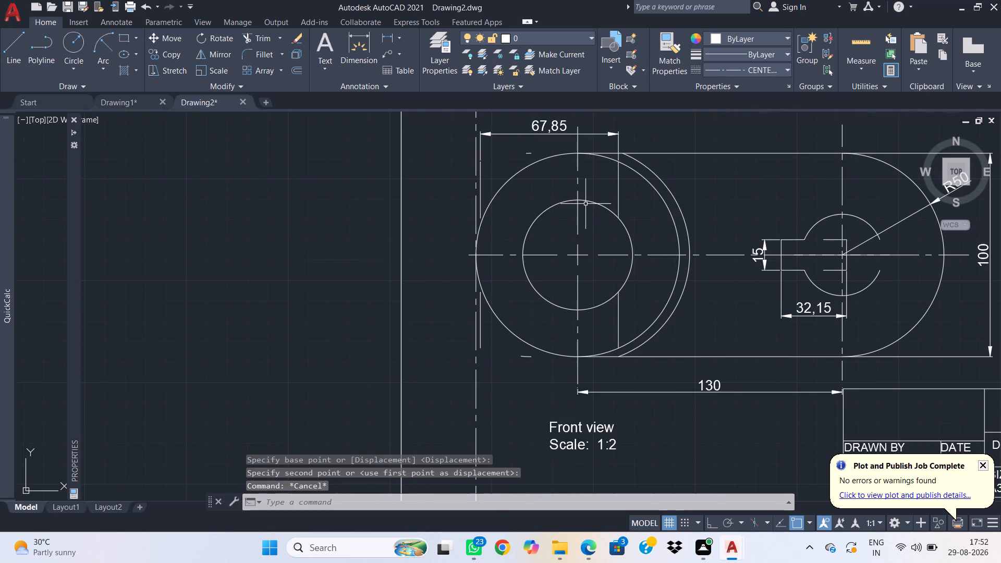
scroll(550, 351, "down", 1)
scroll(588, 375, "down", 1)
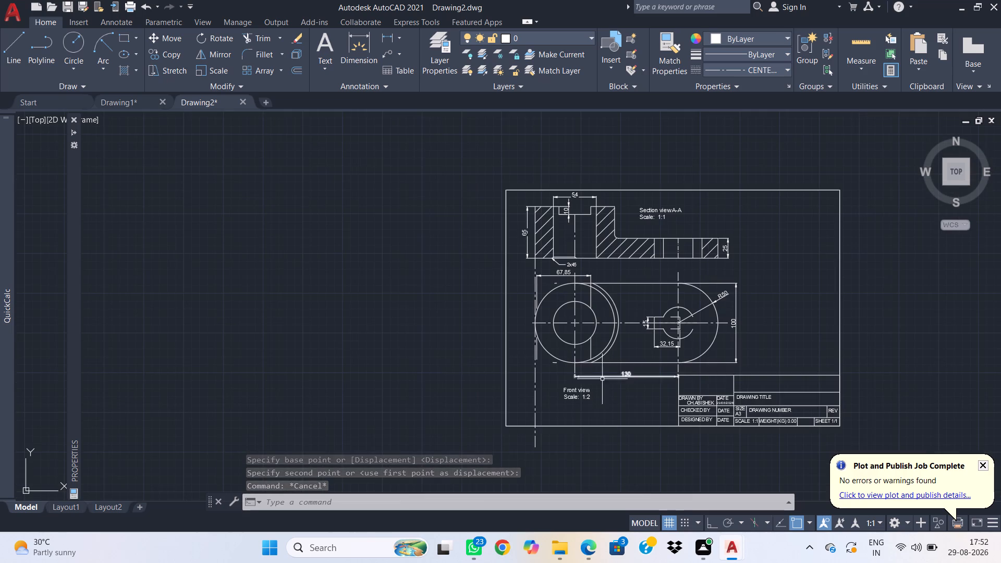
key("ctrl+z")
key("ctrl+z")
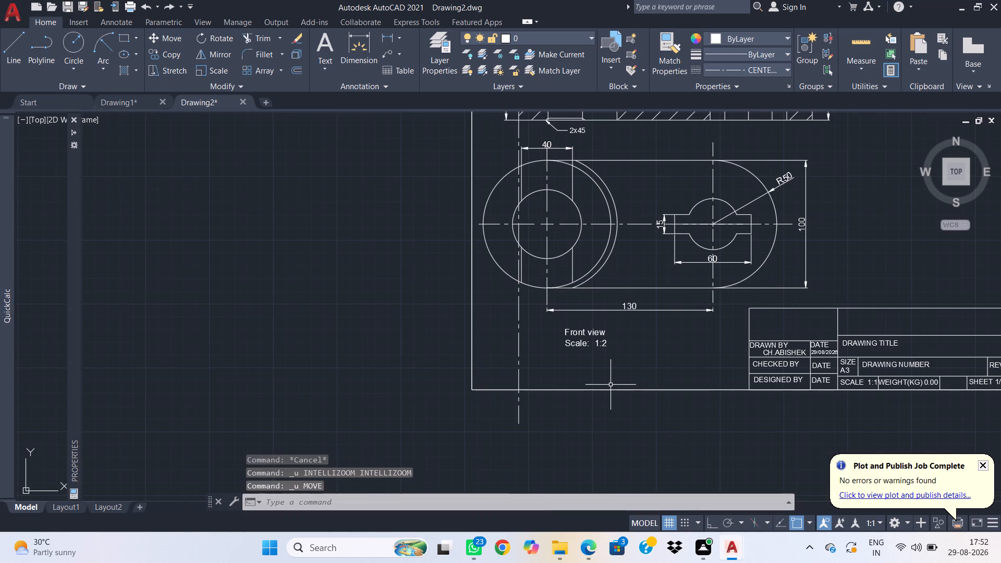
Delete the vertical alignment line running down through the front view.
left_click(584, 429)
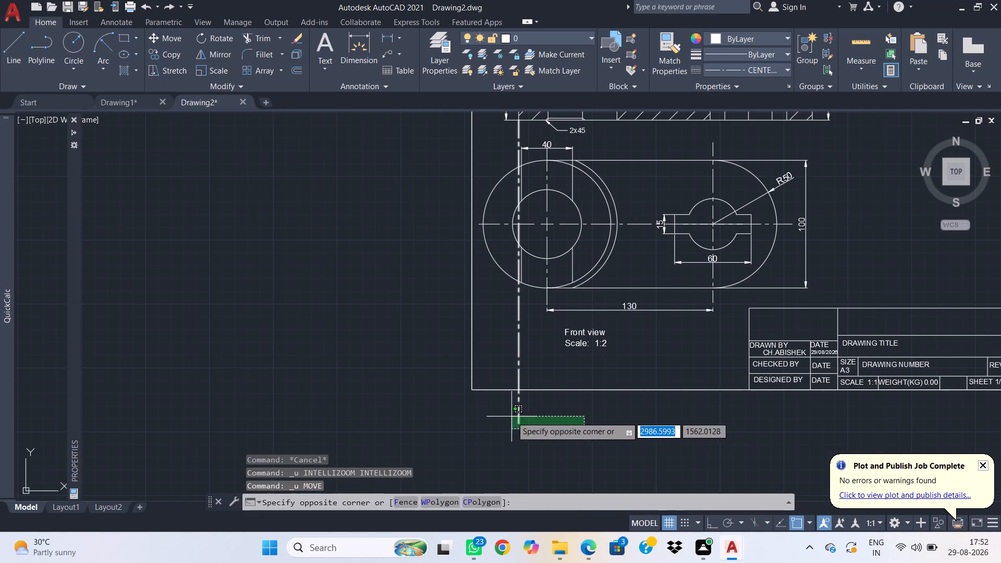
left_click(511, 416)
key("Delete")
Move the whole front view with its dimensions about 25 units horizontally to the right, leaving its label in place.
scroll(603, 361, "down", 1)
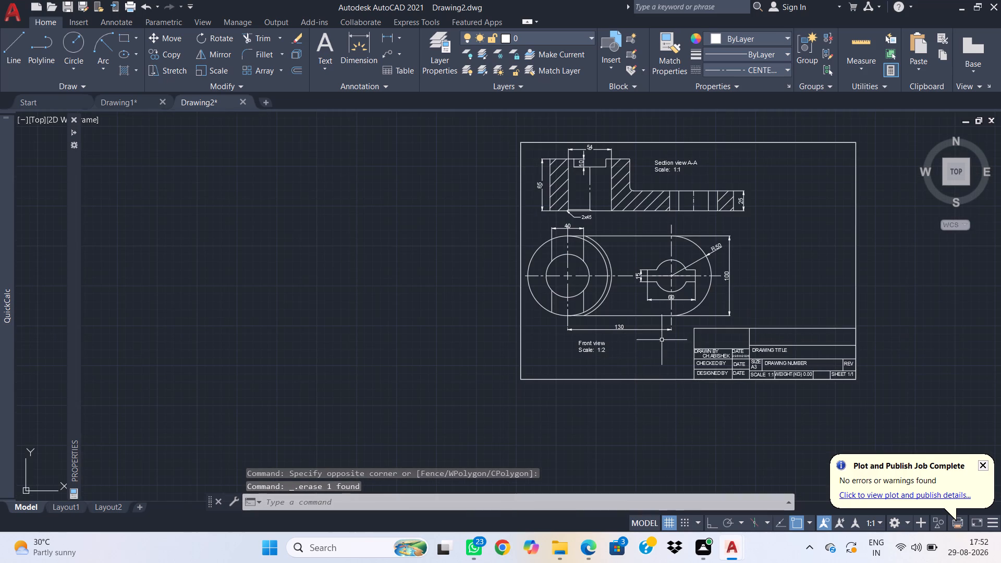
left_click(531, 223)
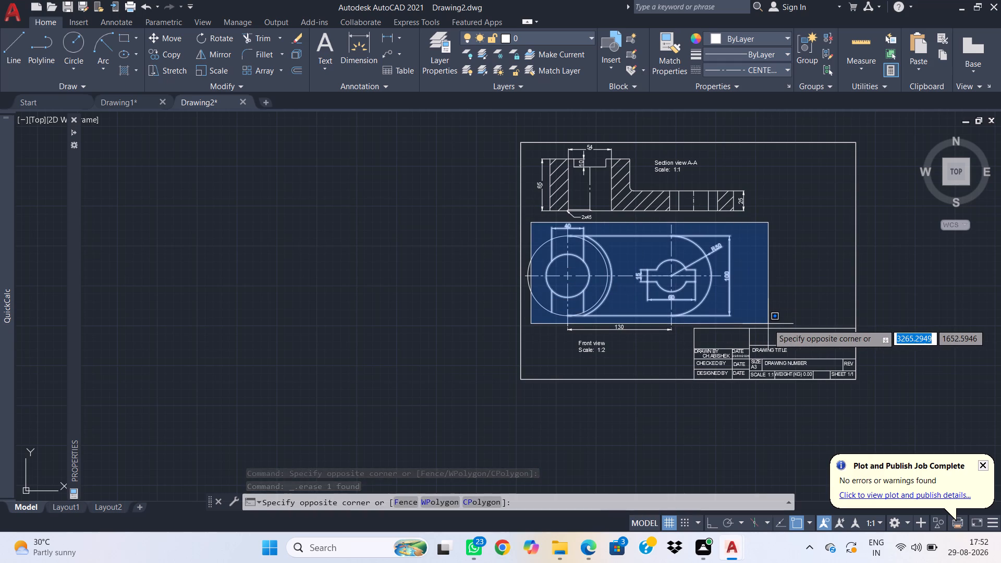
key("Escape")
left_click(745, 318)
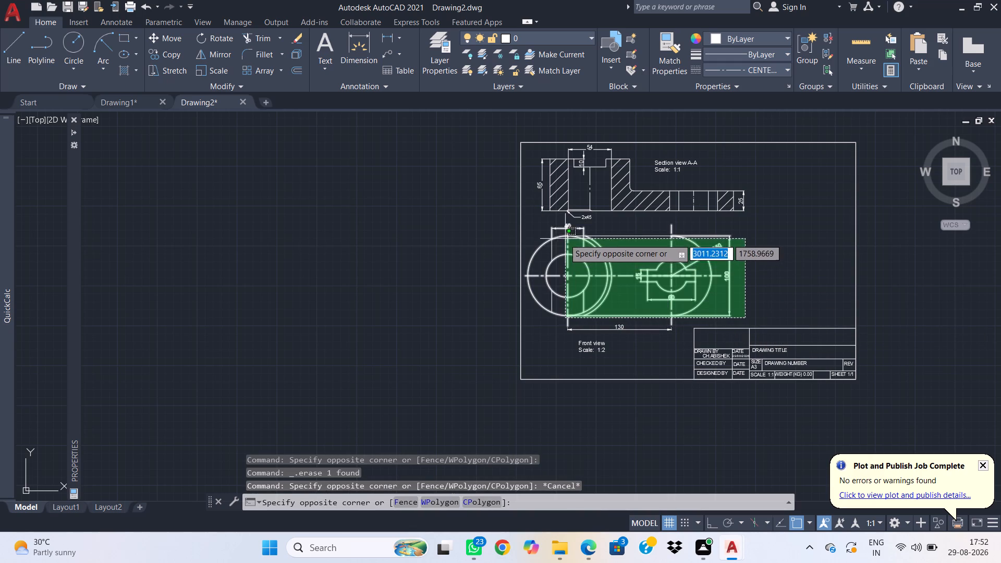
left_click(539, 236)
left_click(660, 361)
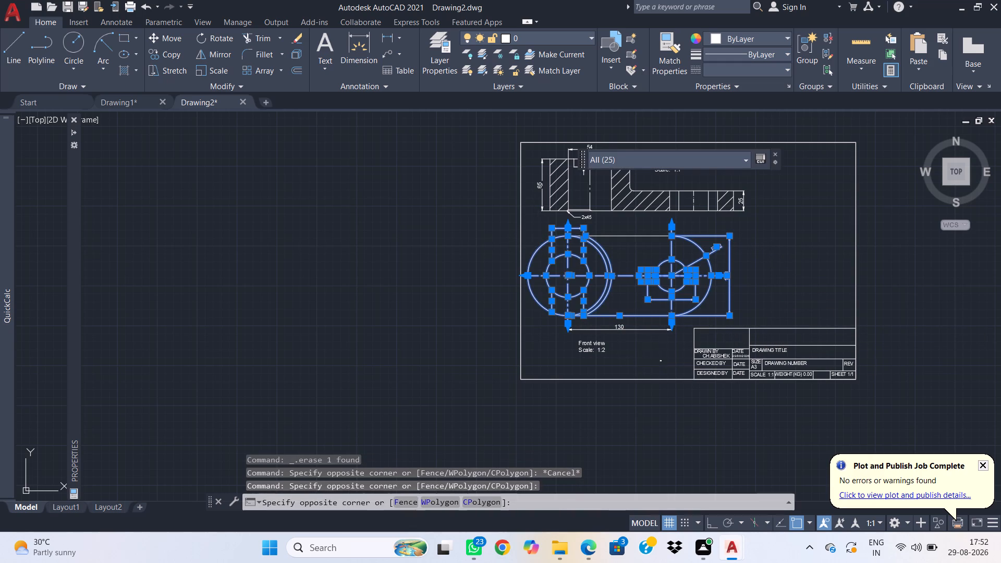
left_click(642, 323)
left_click(636, 251)
left_click(631, 232)
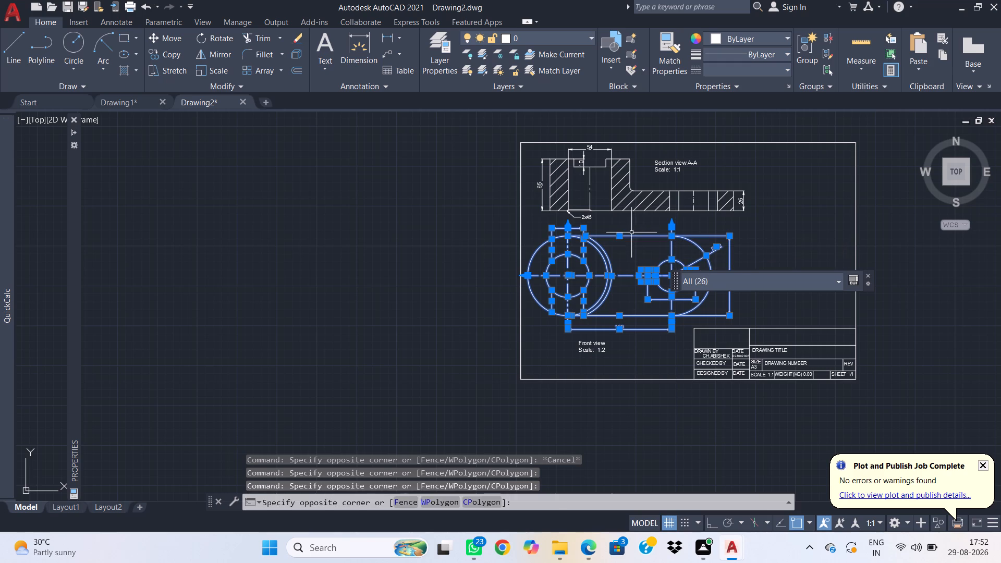
type("m")
key("space")
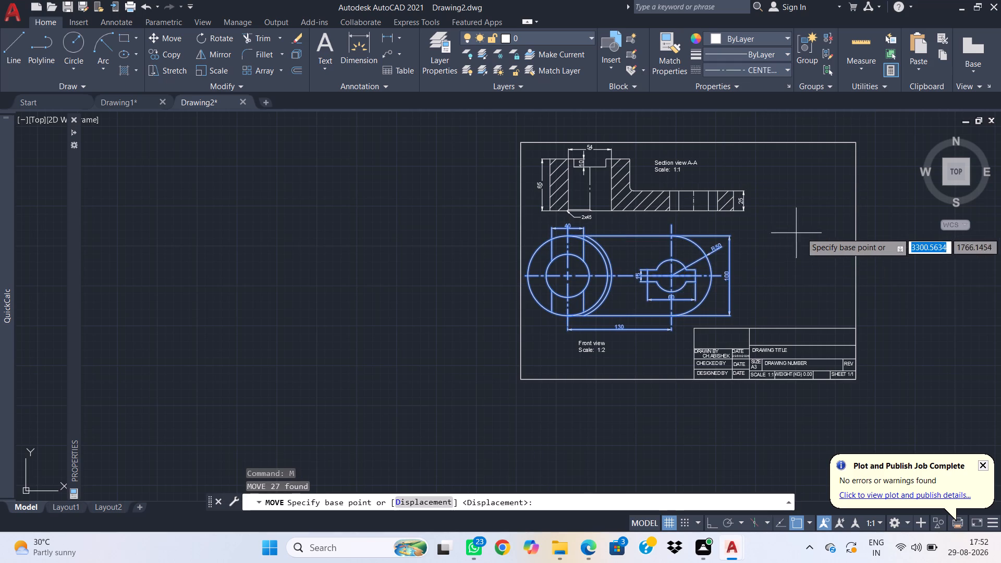
left_click(807, 231)
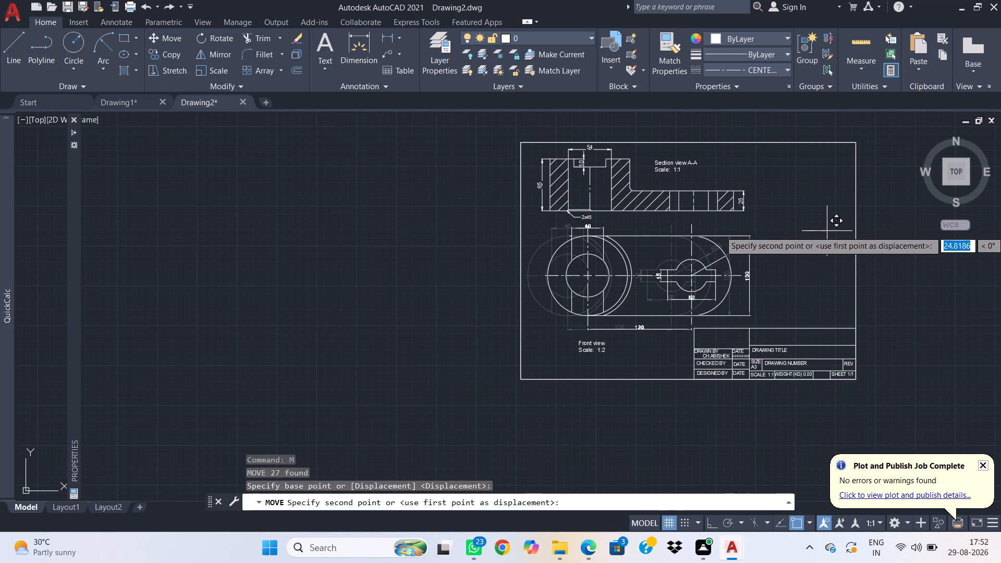
left_click(827, 231)
key("Escape")
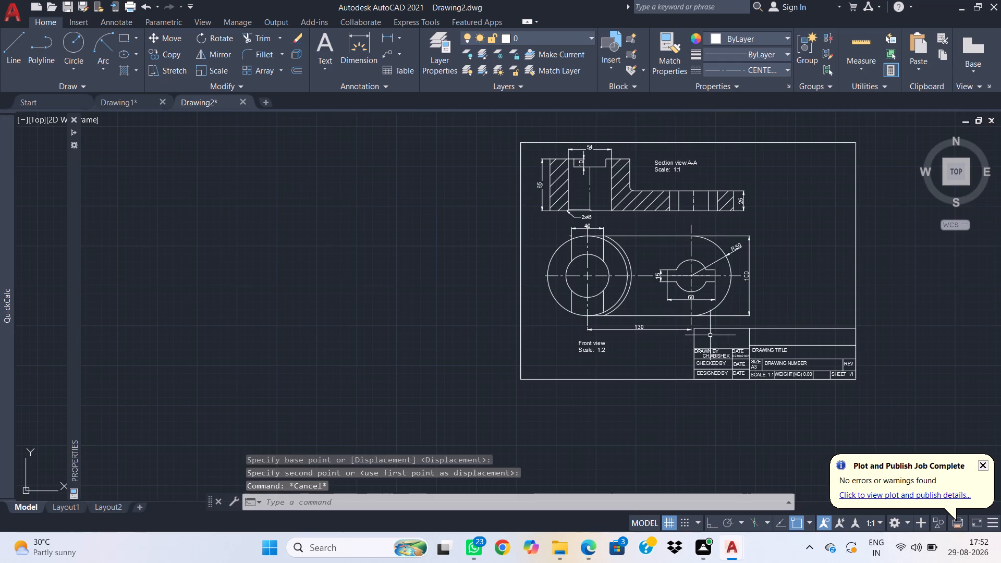
Shorten the slotted hole's vertical centre line at both ends to the front view outline's bottom and top edges.
scroll(709, 335, "up", 2)
scroll(668, 312, "up", 1)
left_click(663, 301)
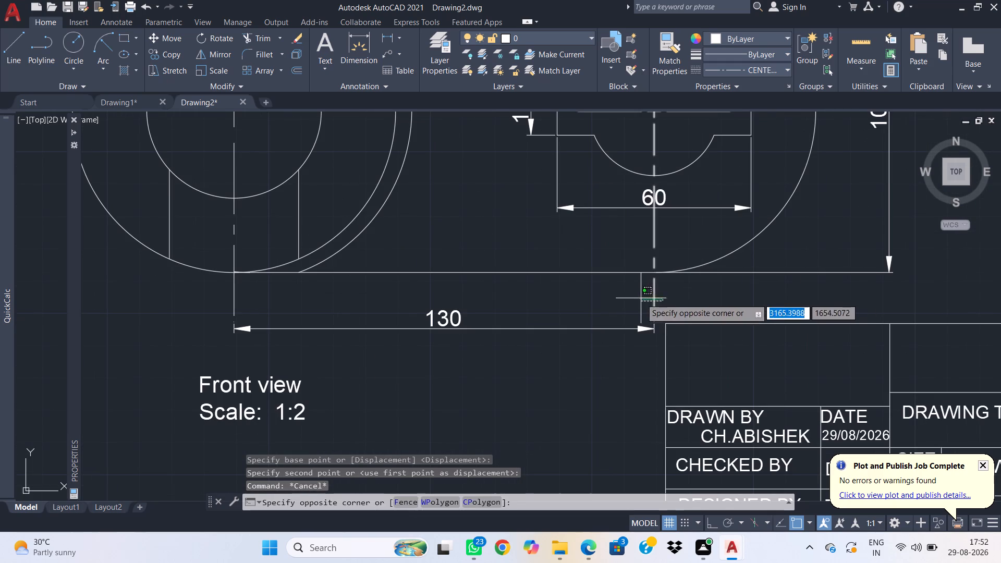
left_click(641, 298)
left_click(655, 300)
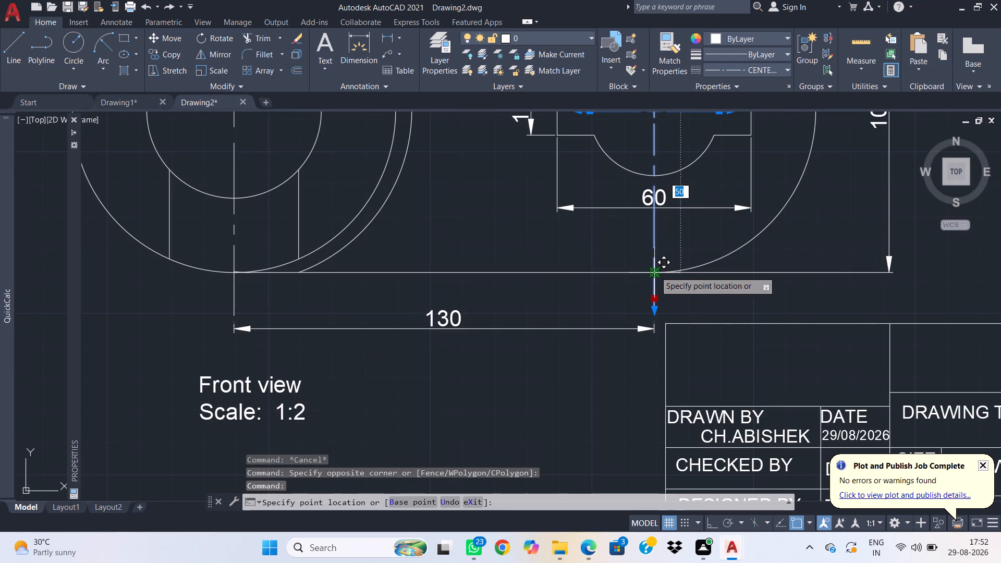
left_click(655, 269)
scroll(666, 298, "down", 1)
middle_click_drag(666, 299, 669, 314)
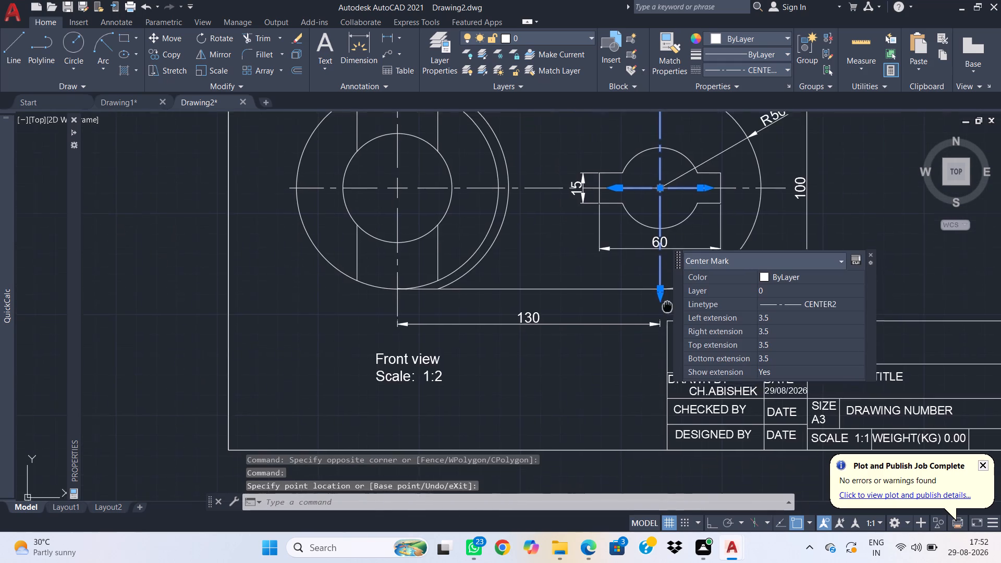
middle_click_drag(669, 314, 649, 463)
left_click(640, 225)
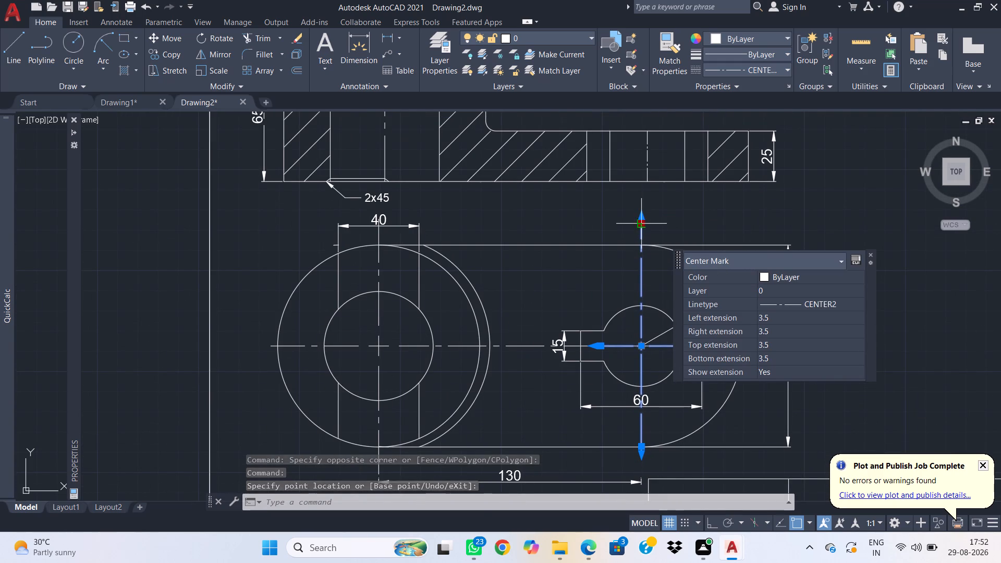
left_click(642, 244)
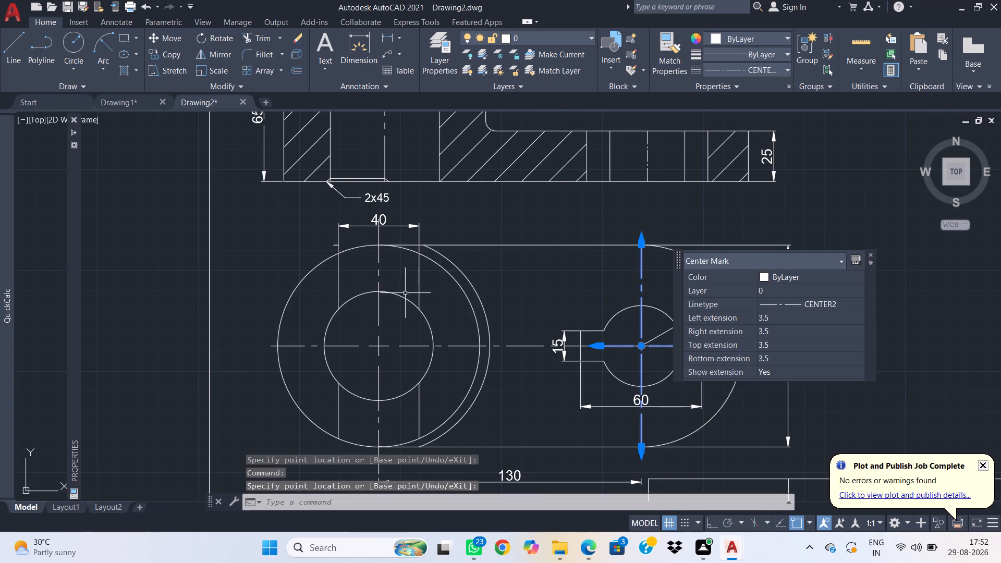
key("Escape")
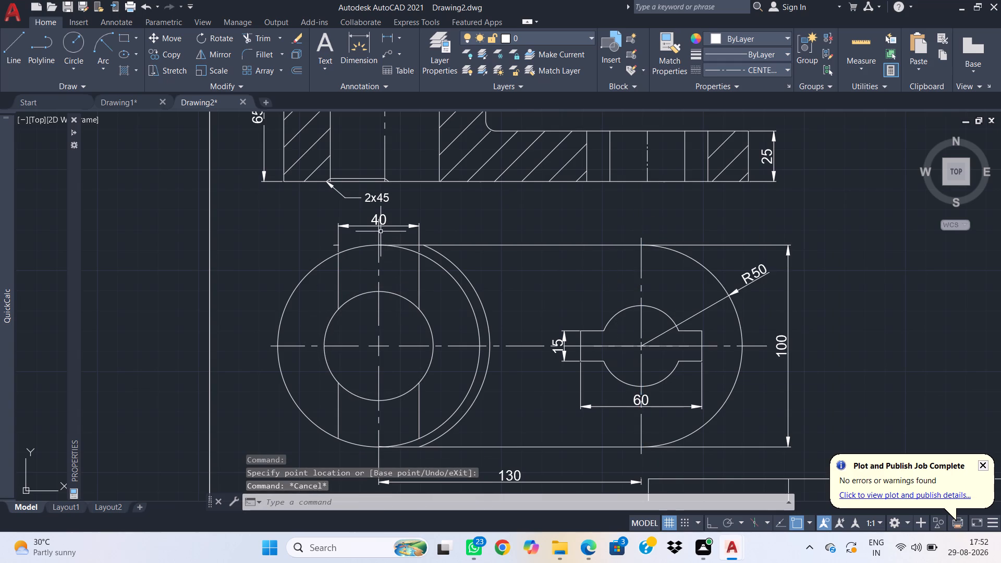
Lower the front view's 40 dimension line about 4 units, closer to the large circle.
left_click(381, 223)
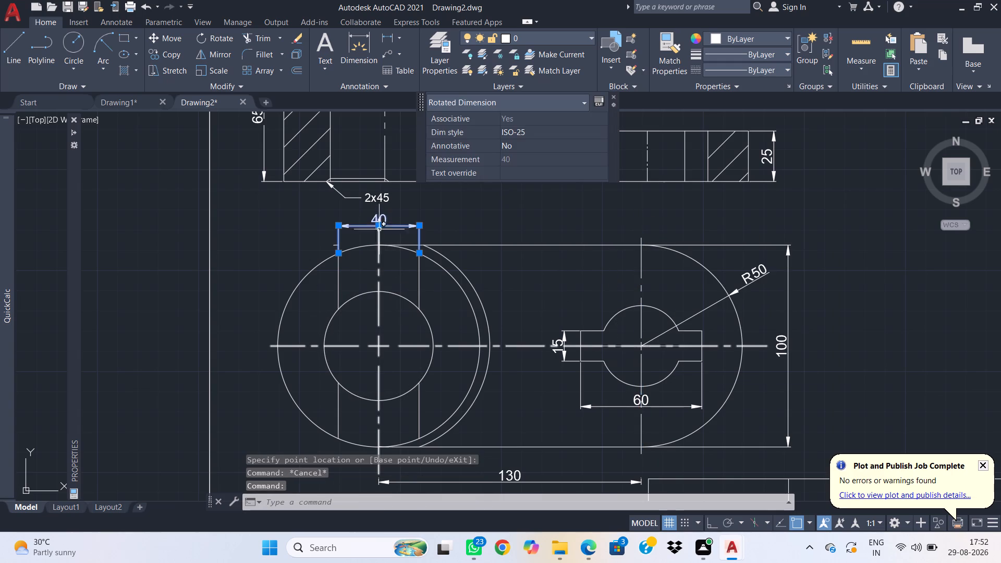
left_click(378, 227)
left_click(379, 235)
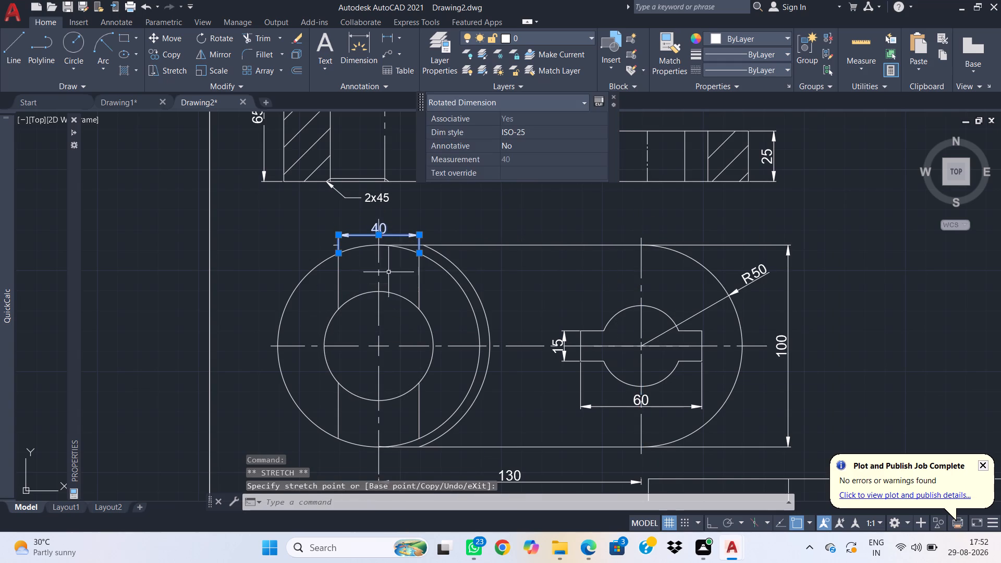
Shorten the lower end of the large circle's vertical centre line to the bottom edge of the front view outline.
scroll(424, 293, "down", 1)
middle_click_drag(450, 347, 469, 204)
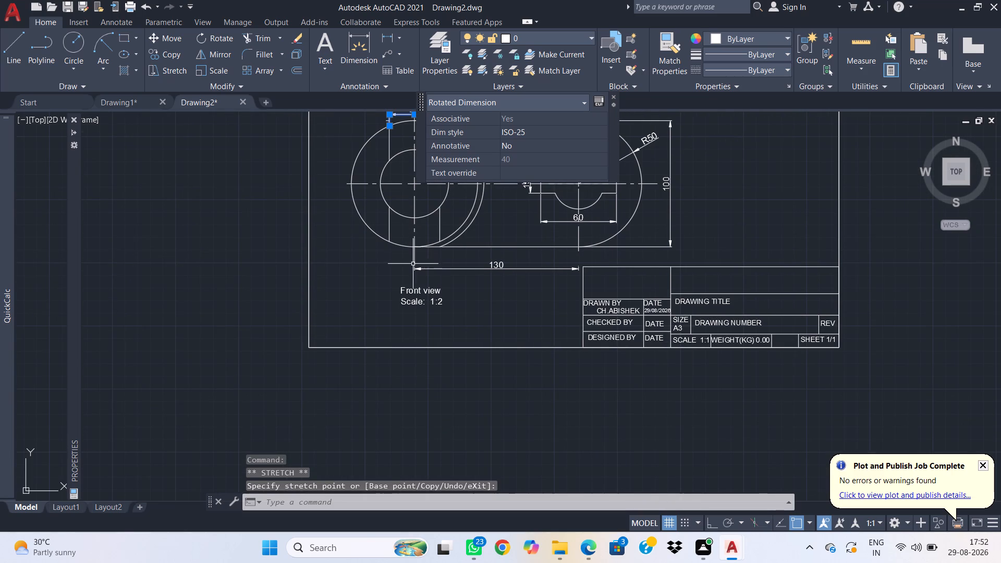
left_click(421, 256)
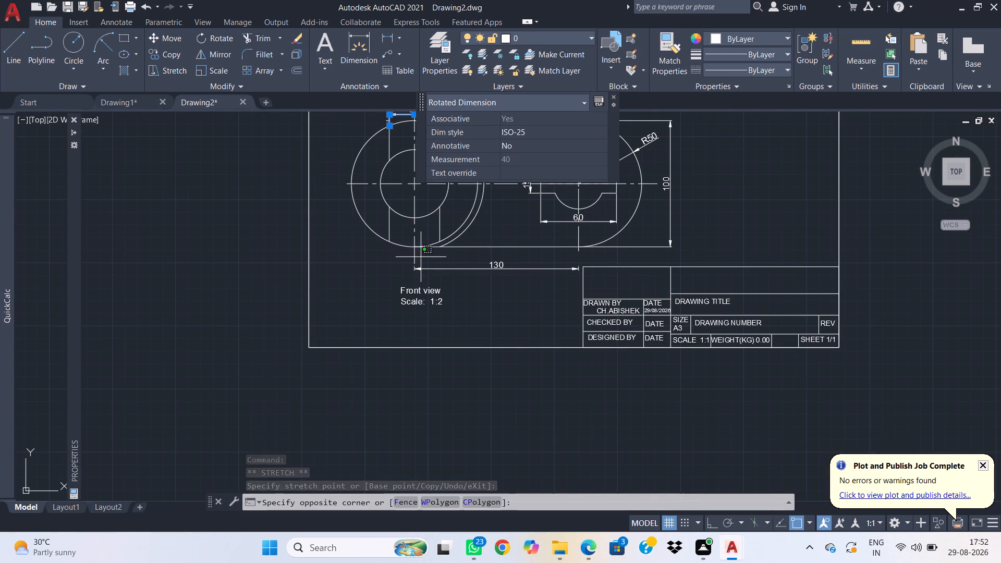
left_click(406, 256)
left_click(414, 258)
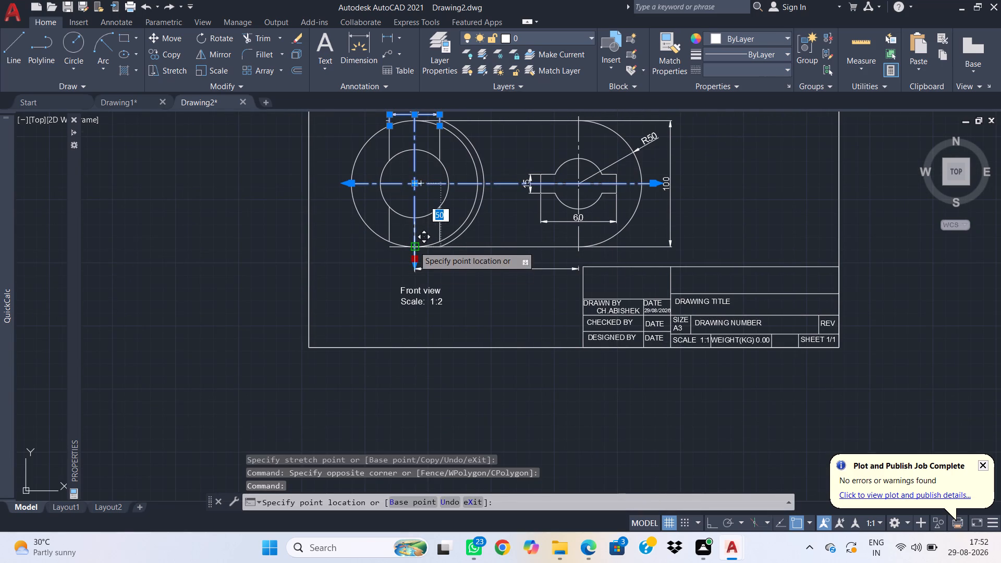
left_click(414, 246)
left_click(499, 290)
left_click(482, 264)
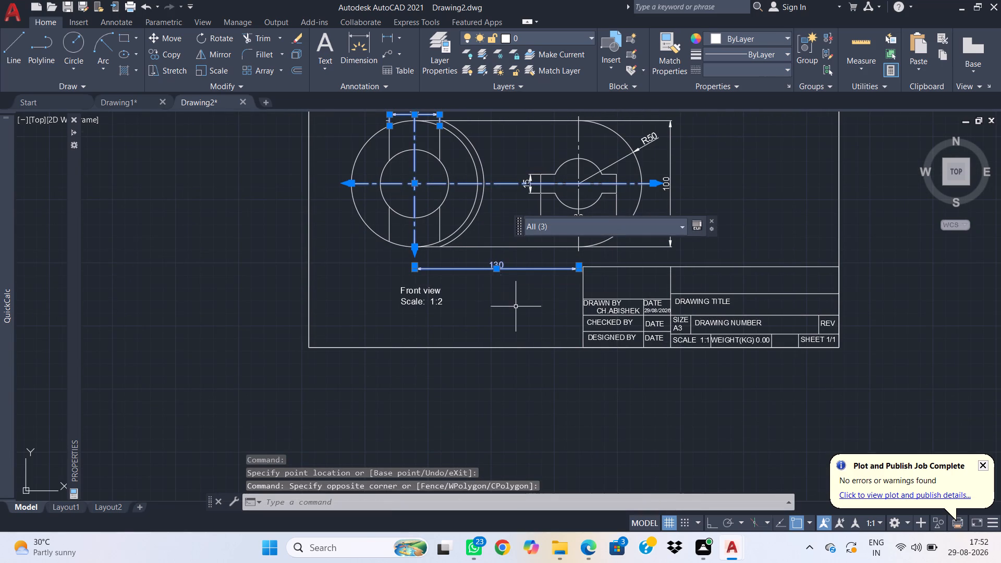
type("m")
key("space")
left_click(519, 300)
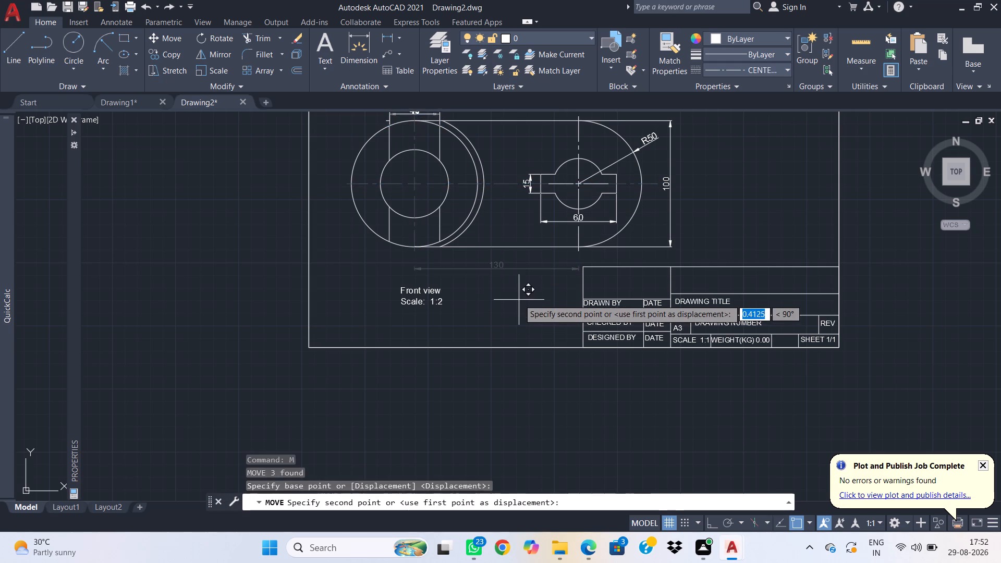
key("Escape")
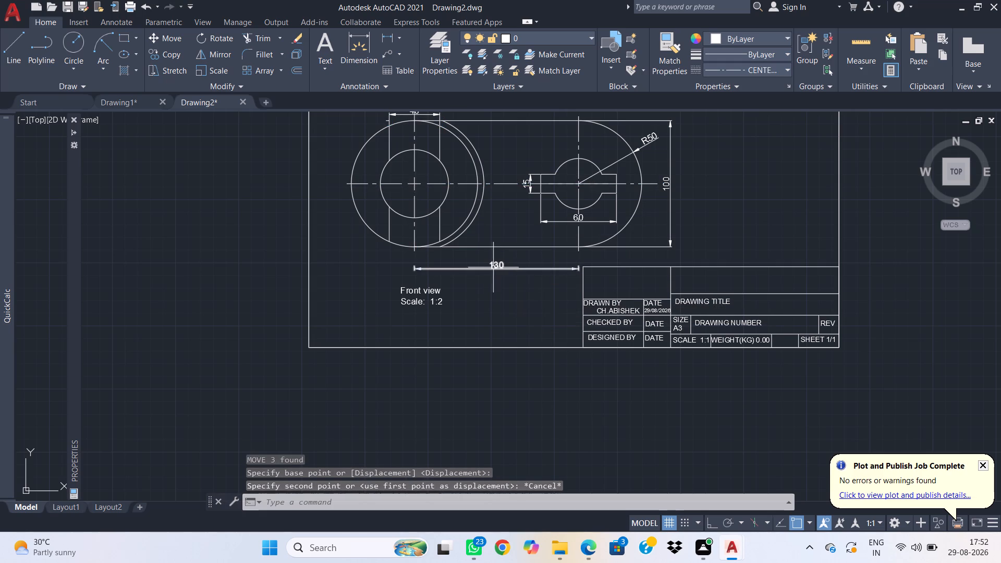
Raise the front view's 130 dimension line slightly, closer to the bottom edge of the outline.
left_click(499, 268)
left_click(499, 268)
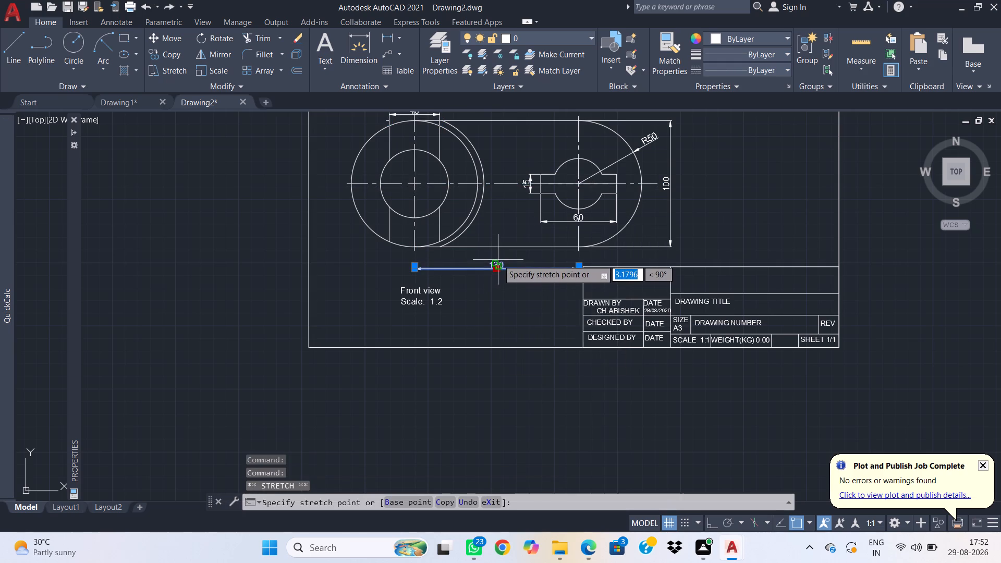
left_click(497, 258)
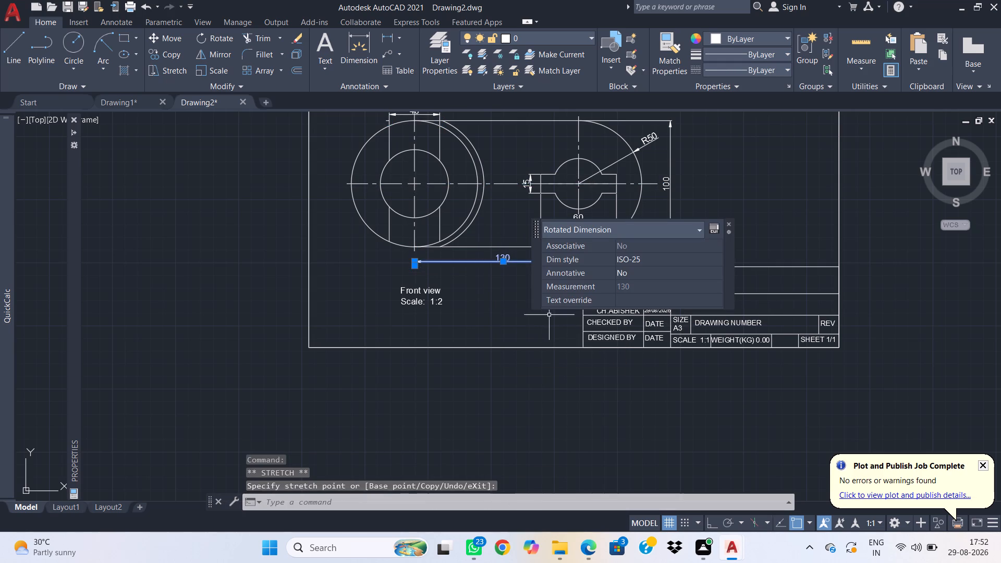
key("Escape")
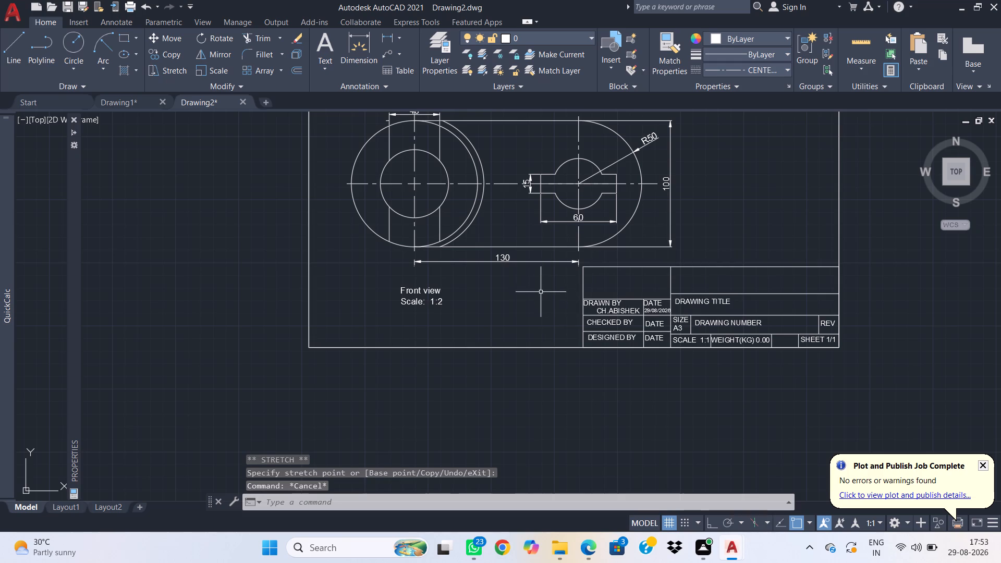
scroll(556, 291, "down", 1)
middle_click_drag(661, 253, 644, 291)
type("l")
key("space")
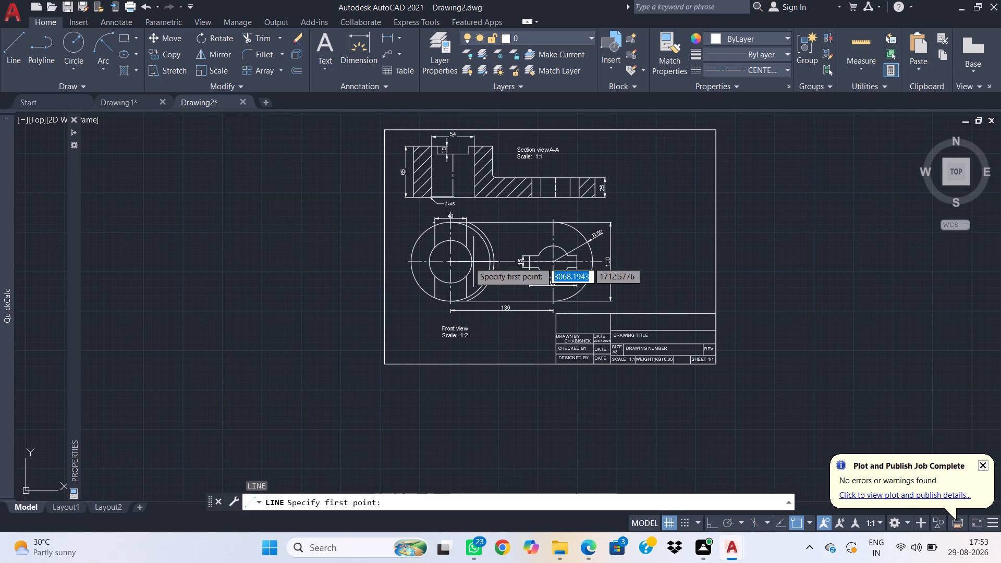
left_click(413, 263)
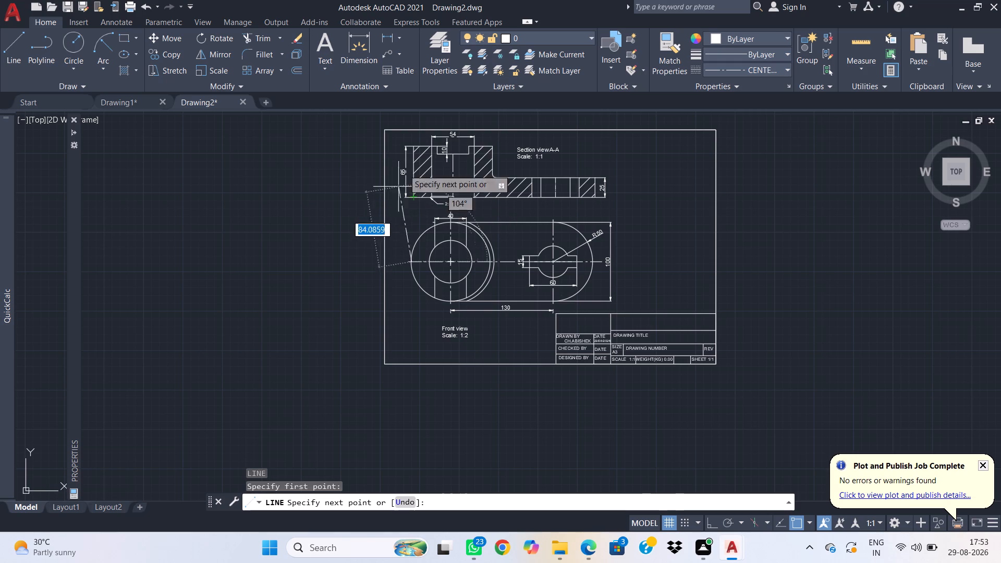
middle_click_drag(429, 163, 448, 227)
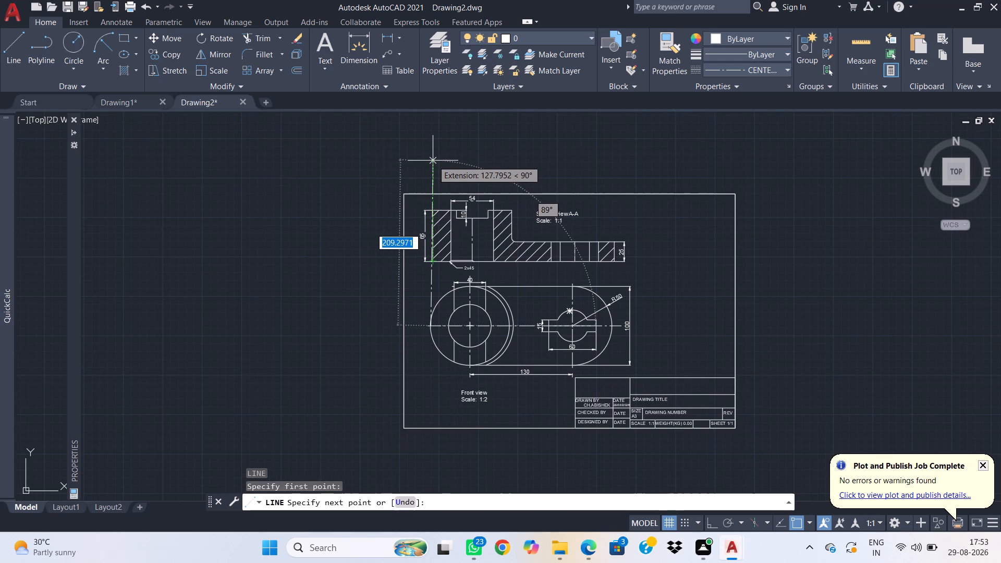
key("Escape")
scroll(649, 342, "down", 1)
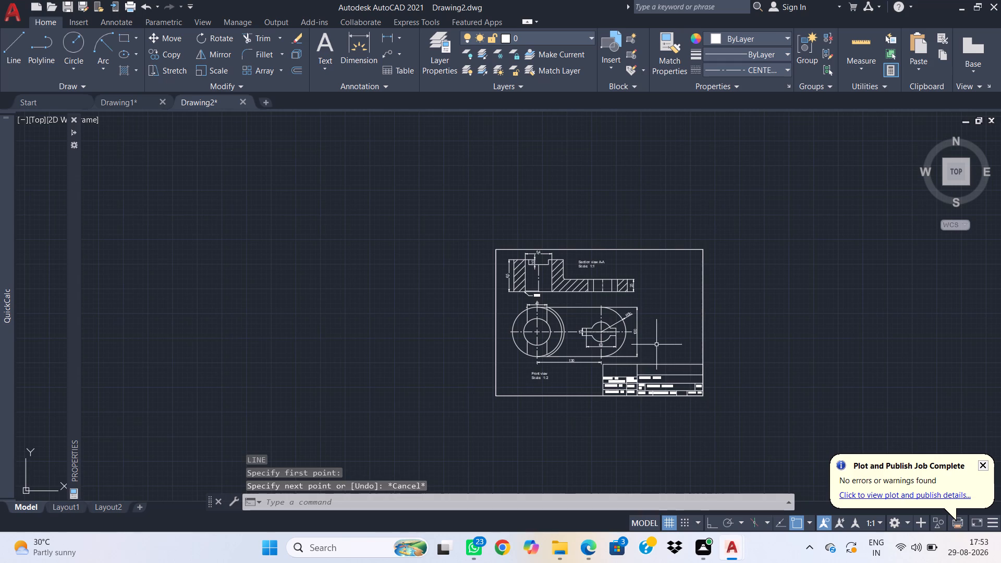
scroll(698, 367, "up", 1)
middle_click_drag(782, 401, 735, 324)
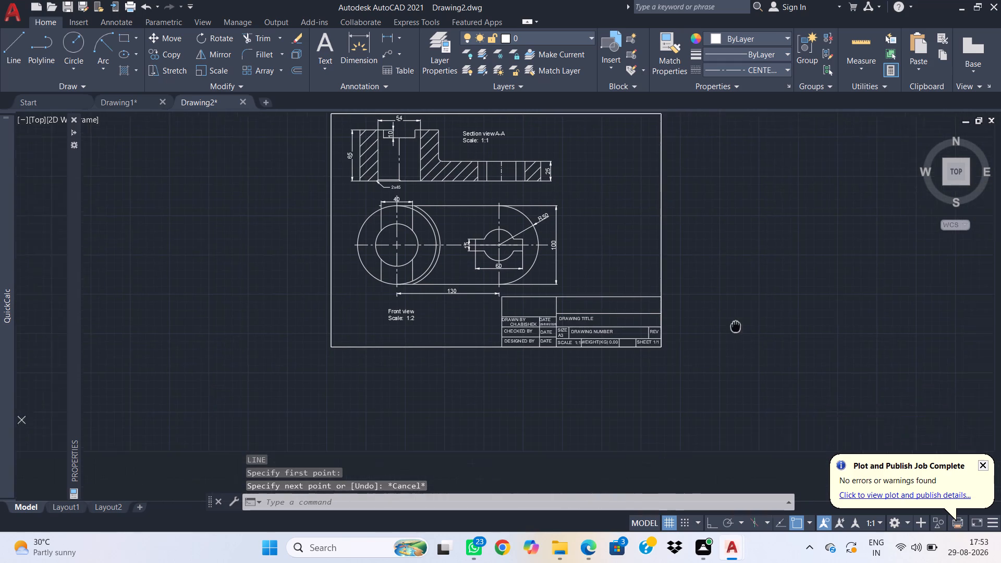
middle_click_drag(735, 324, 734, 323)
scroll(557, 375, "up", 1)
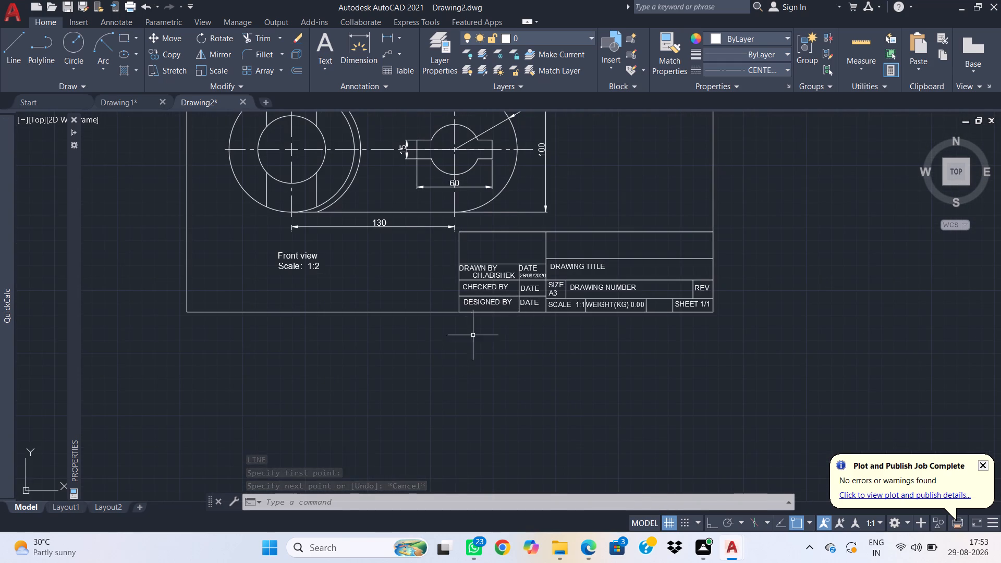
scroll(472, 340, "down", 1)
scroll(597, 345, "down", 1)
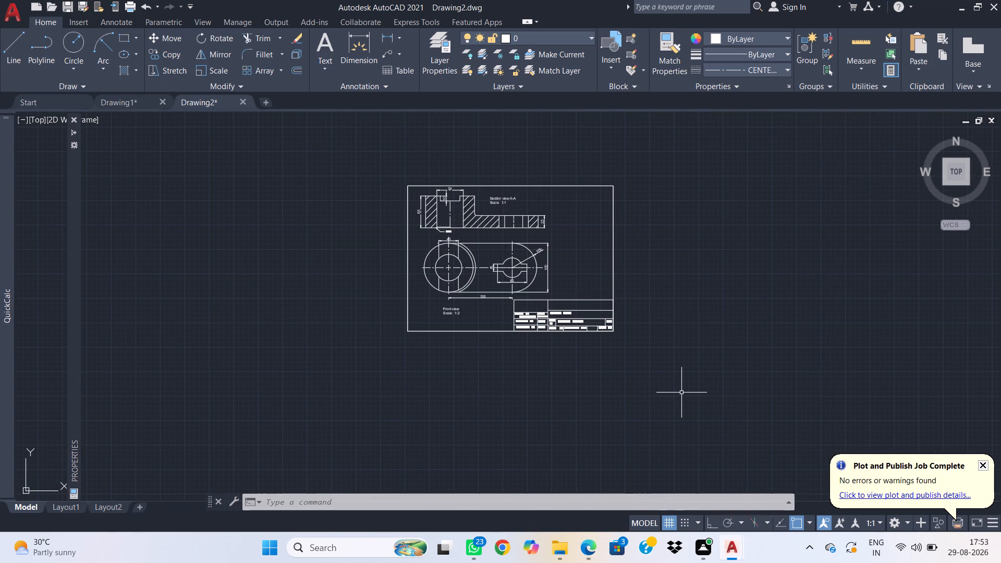
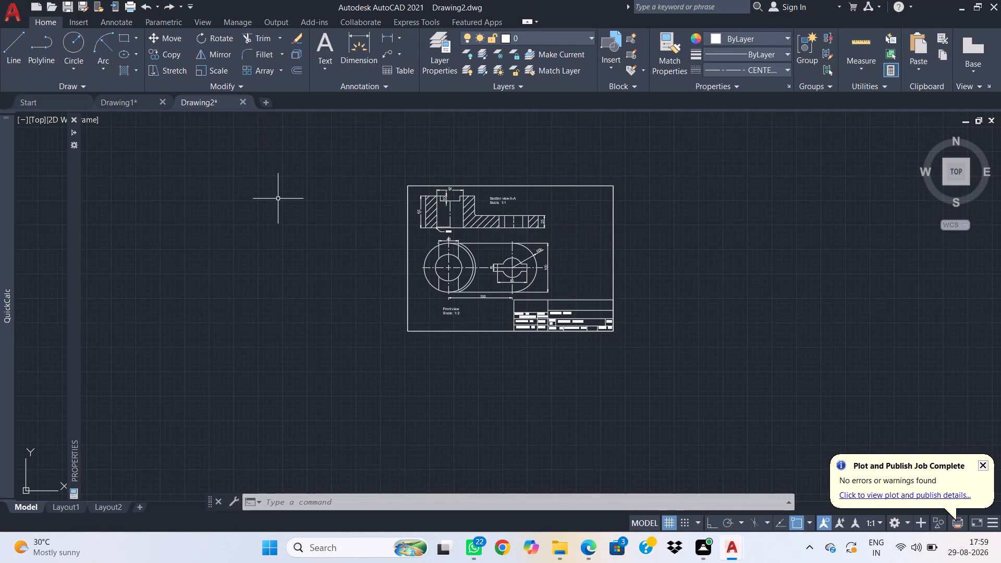
Dismiss the plot and publish job notification.
scroll(396, 272, "up", 1)
scroll(539, 230, "up", 1)
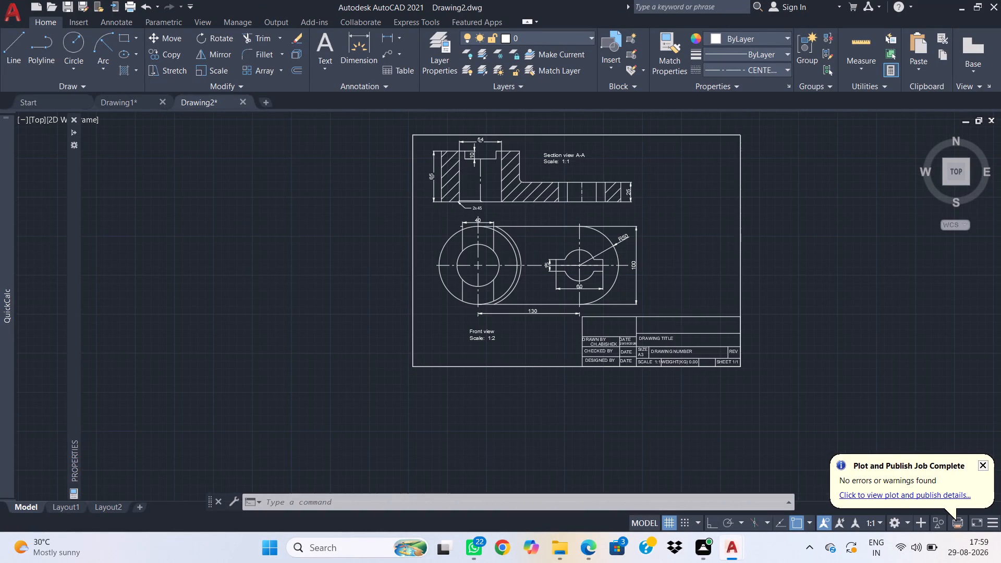
middle_click_drag(752, 243, 722, 249)
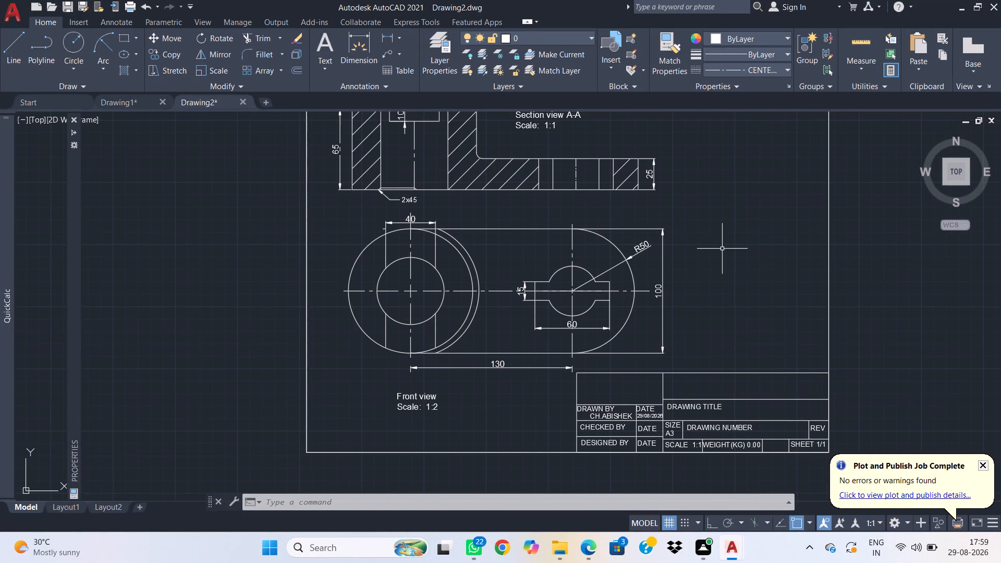
left_click(989, 464)
left_click(985, 470)
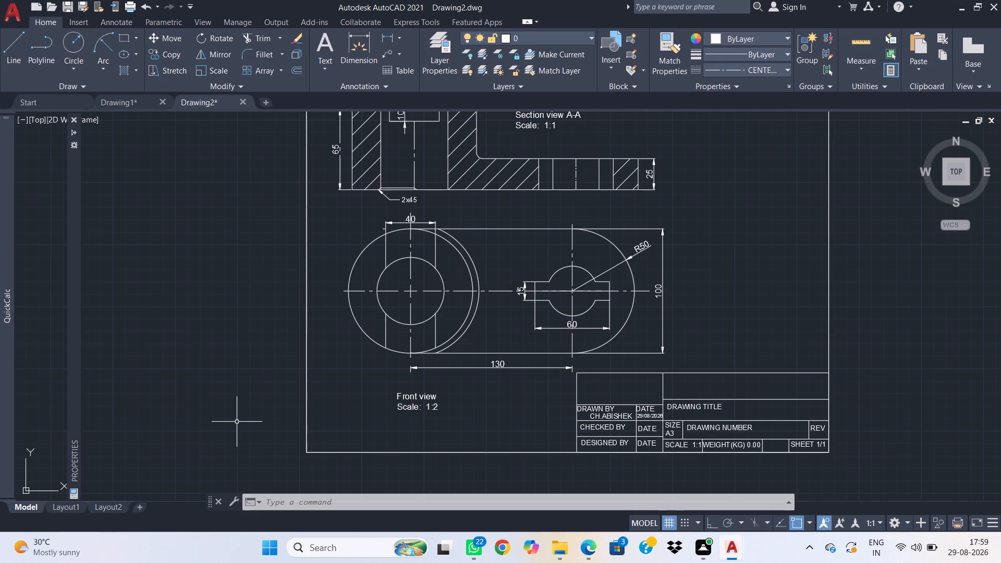
Switch from model space to the Layout1 sheet.
left_click(78, 506)
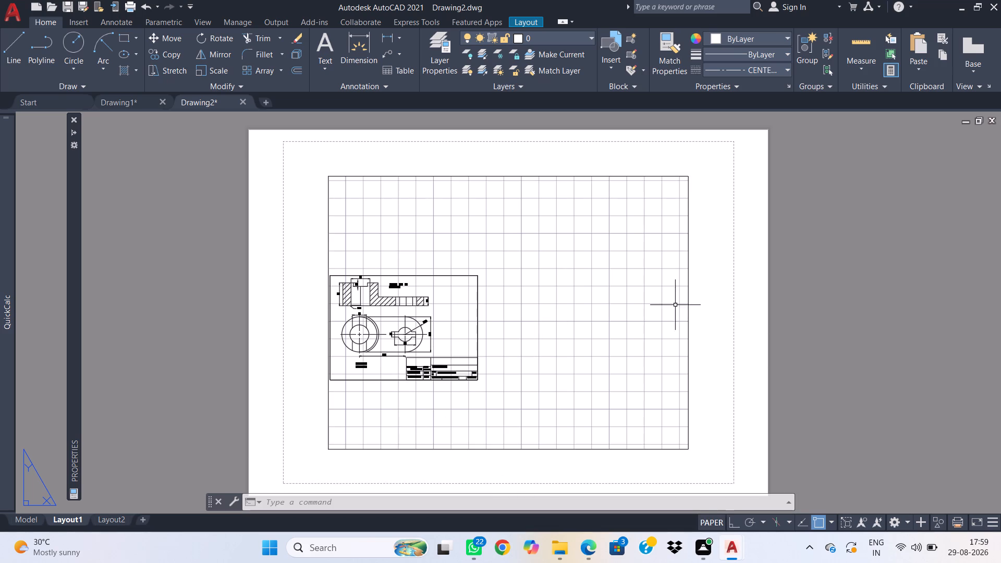
scroll(637, 295, "up", 1)
scroll(516, 329, "down", 1)
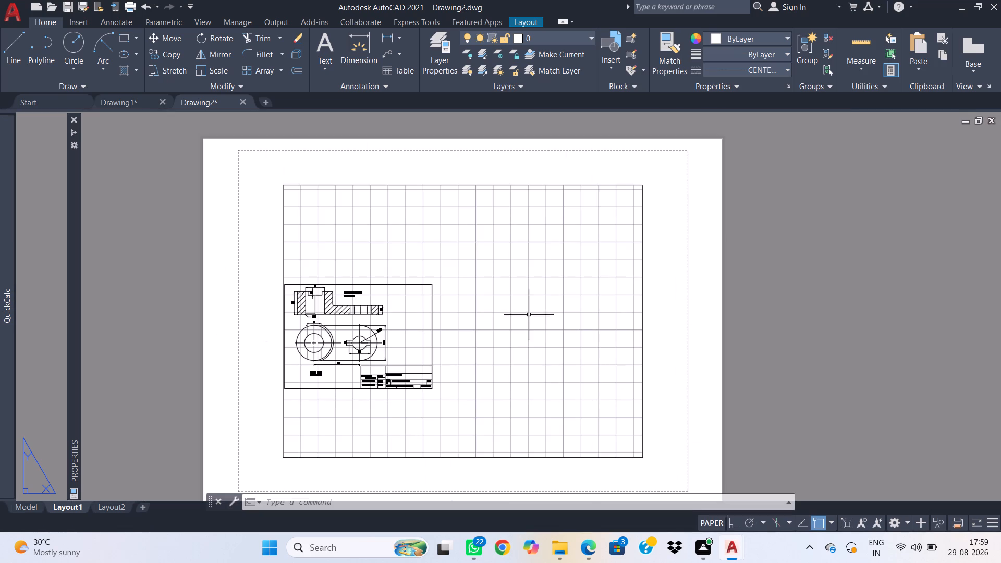
left_click(556, 322)
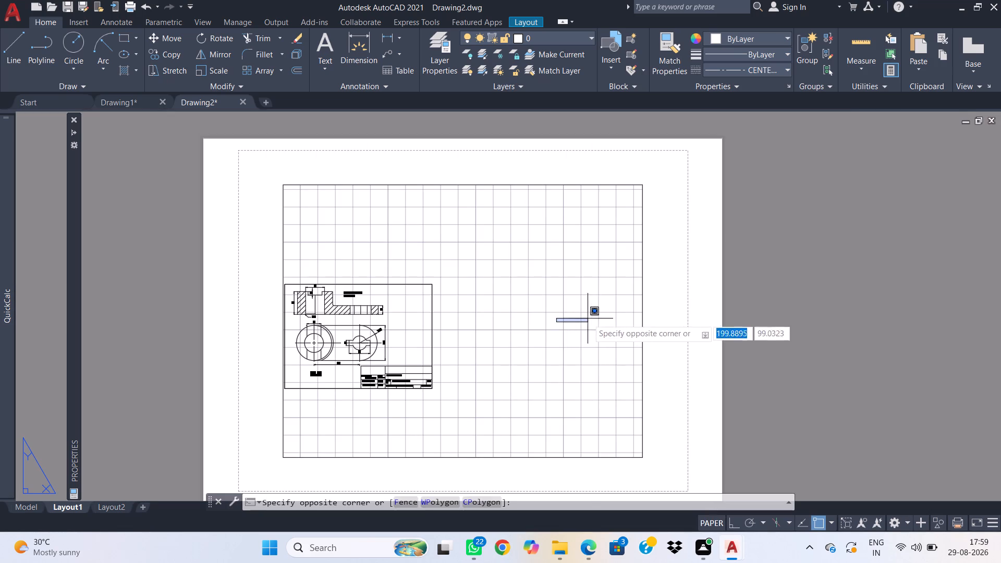
left_click(588, 319)
Set up a single-sheet plot of Layout1 with the monochrome.ctb plot style table and the DWG To PDF.pc3 plotter.
key("ctrl+p")
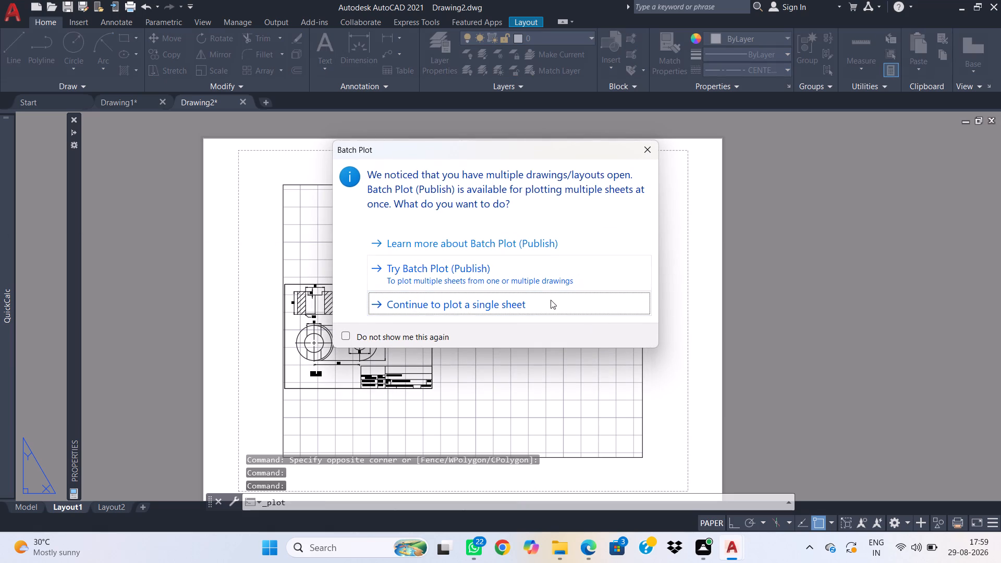
left_click(551, 300)
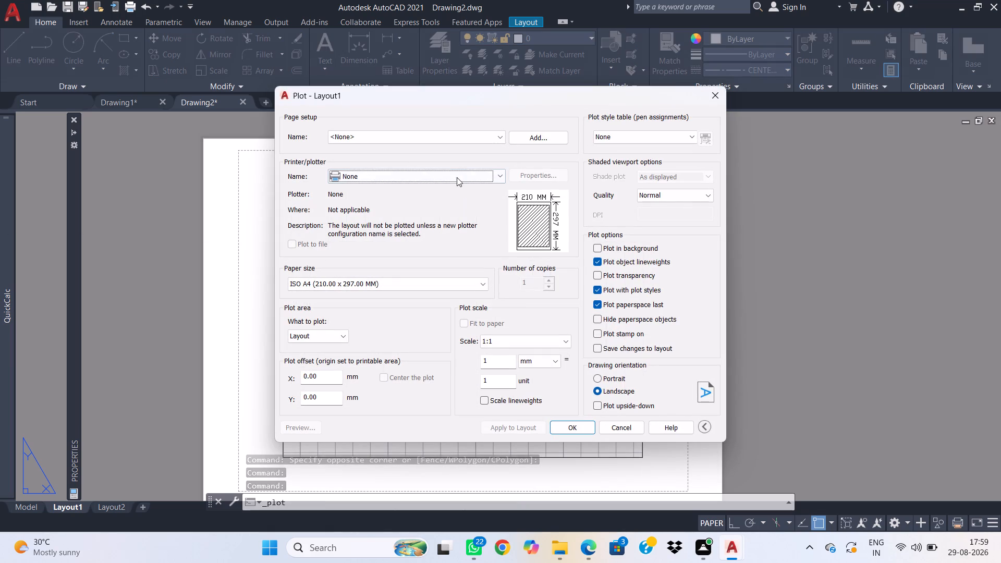
left_click(612, 139)
left_click(623, 202)
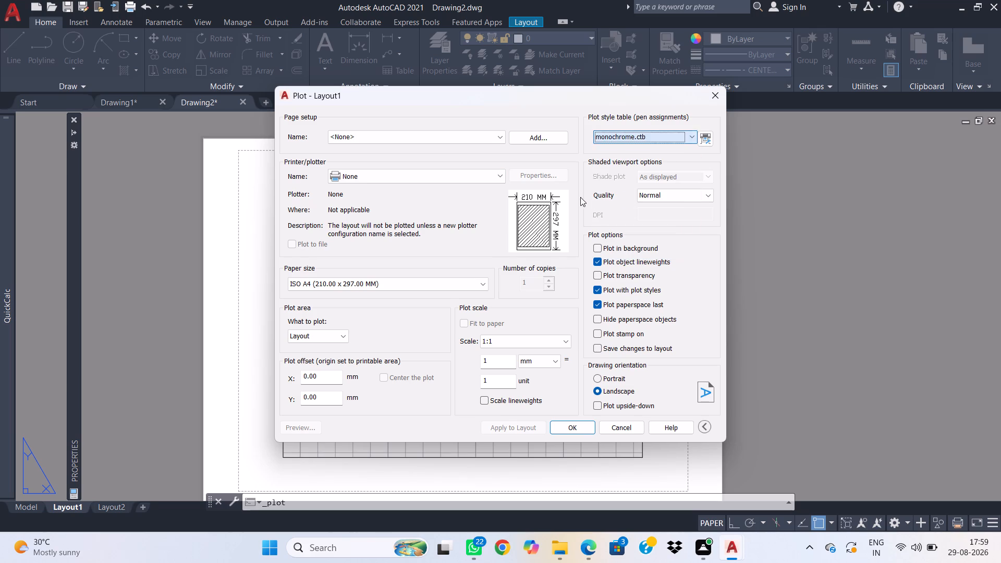
left_click(502, 177)
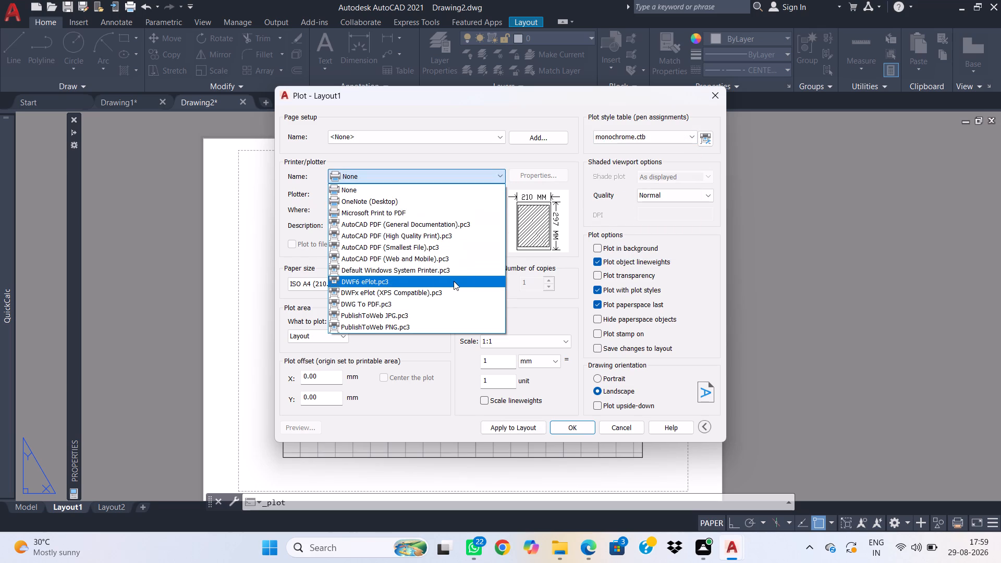
left_click(441, 302)
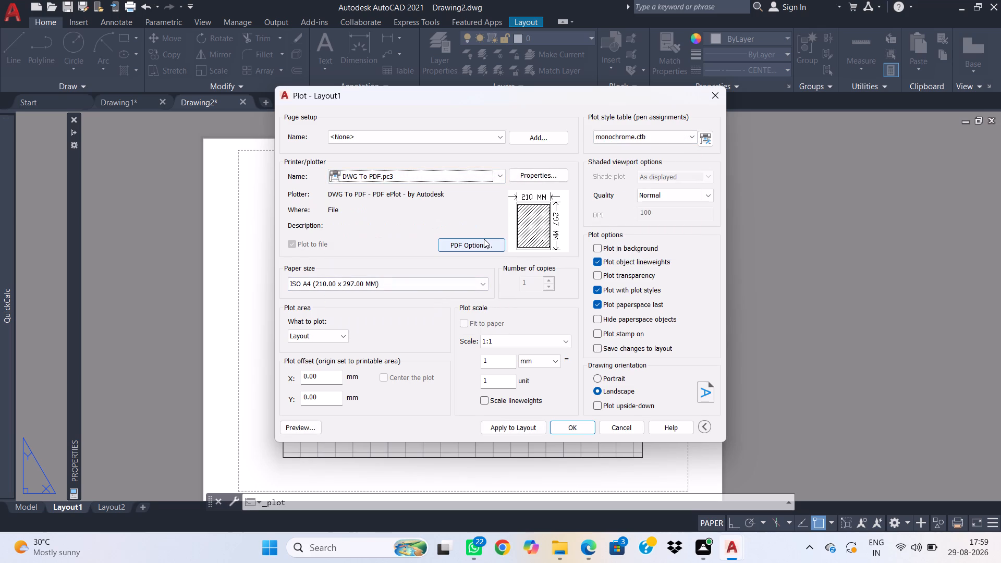
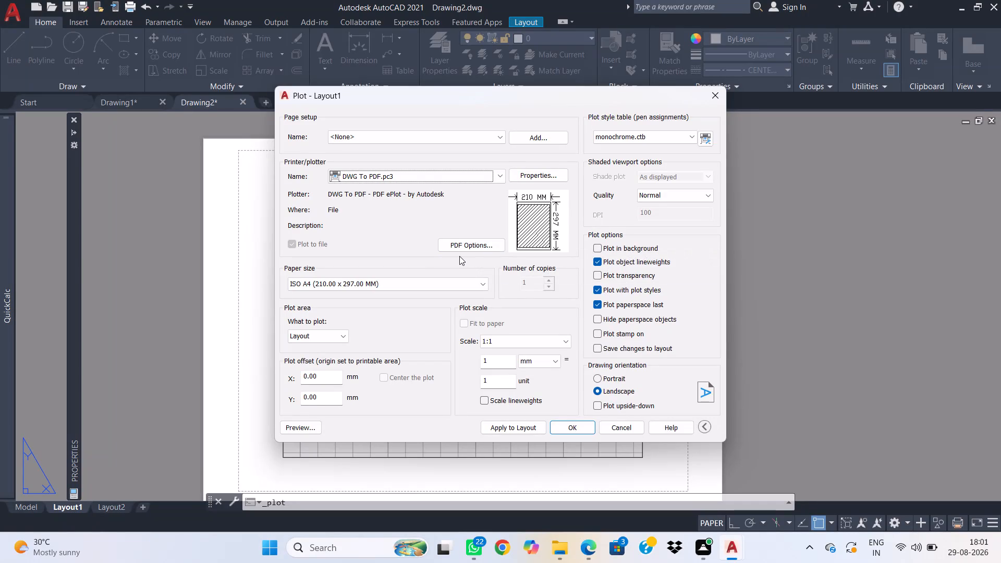
Open the DWG To PDF plotter's custom paper sizes and select the A3 (420.00 x 297.00 MM) entry.
left_click(545, 173)
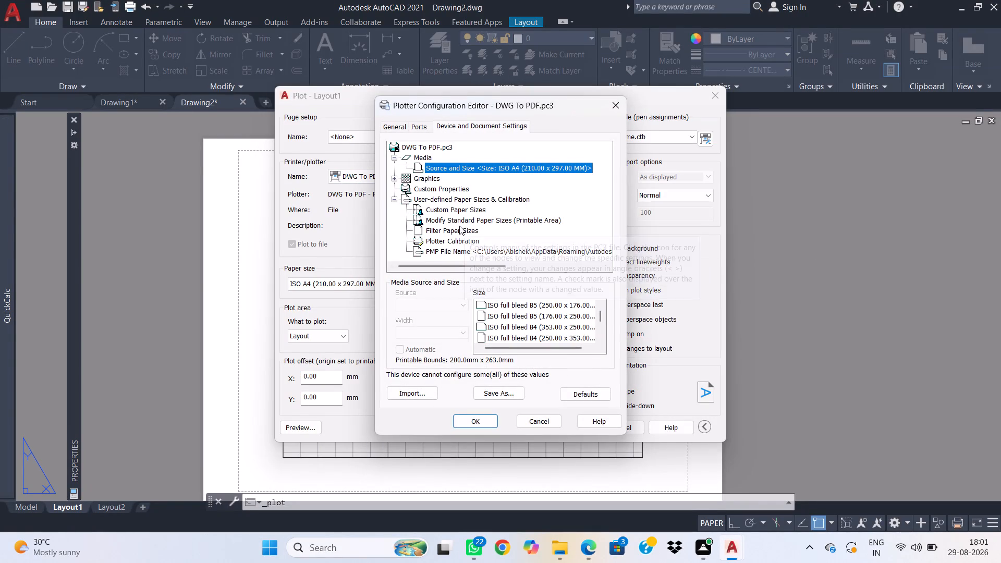
left_click(463, 208)
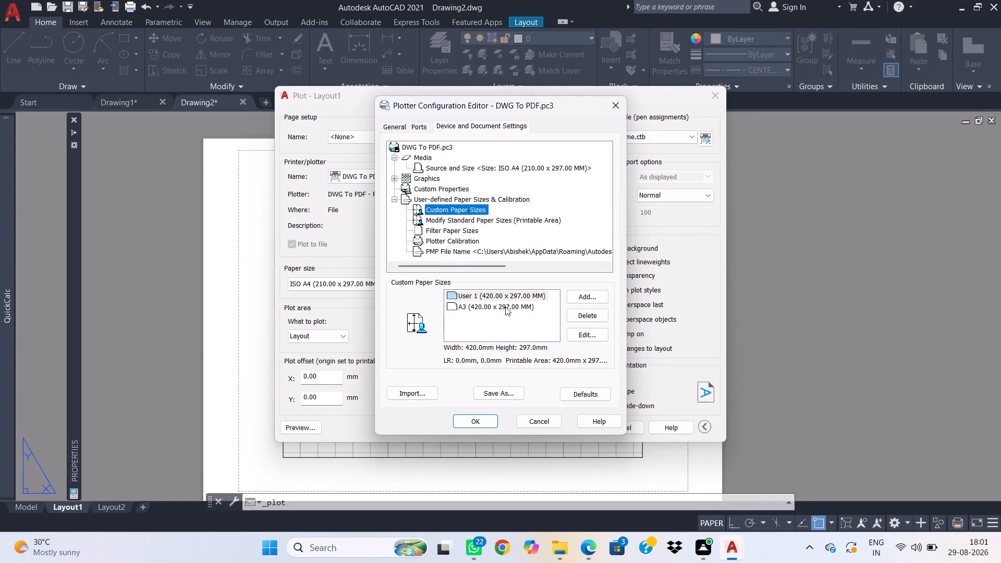
left_click(505, 307)
left_click(479, 421)
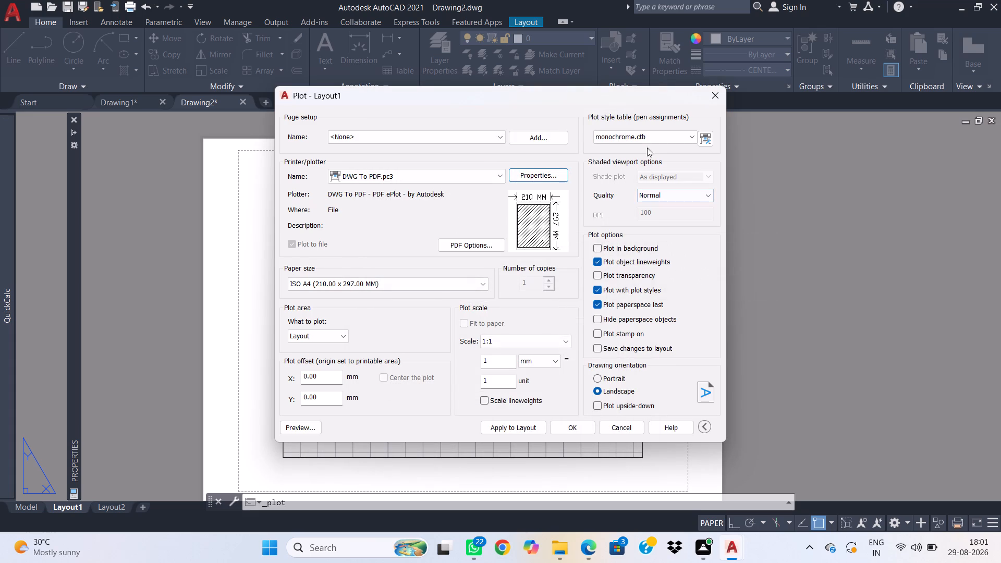
Turn off plotting of object lineweights and set the paper size to ISO A3 (420.00 x 297.00 MM).
left_click(605, 259)
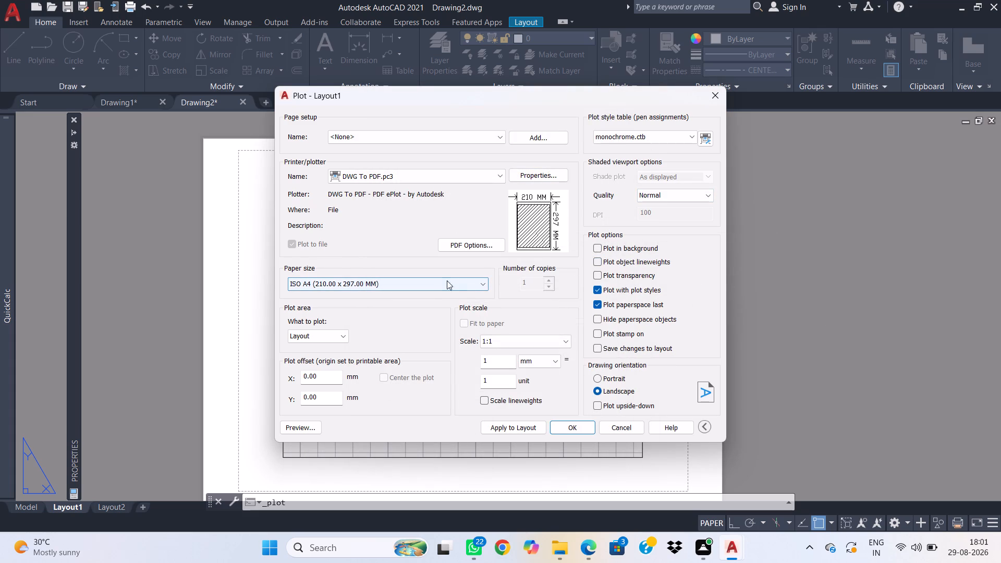
left_click(446, 279)
scroll(386, 317, "up", 2)
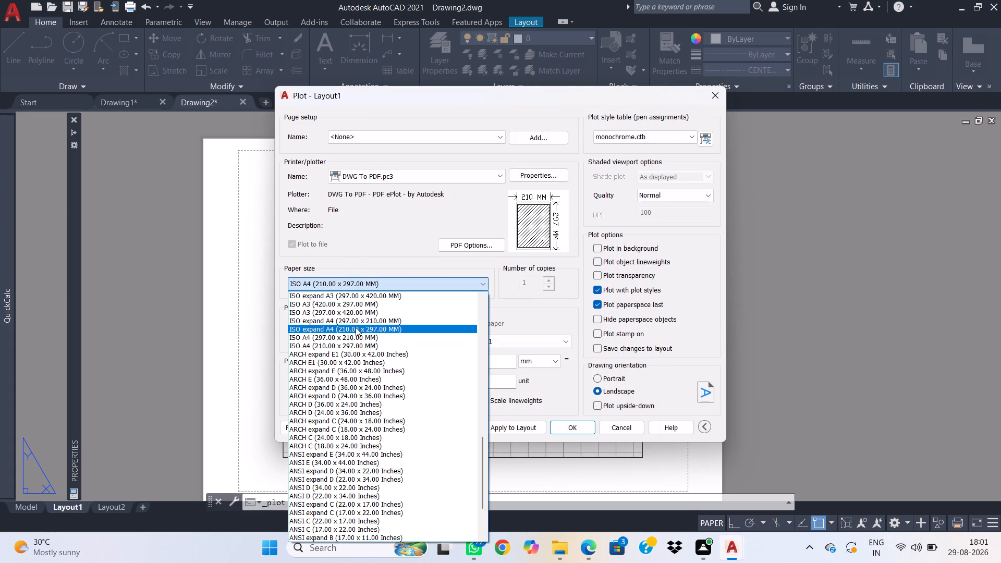
left_click(360, 303)
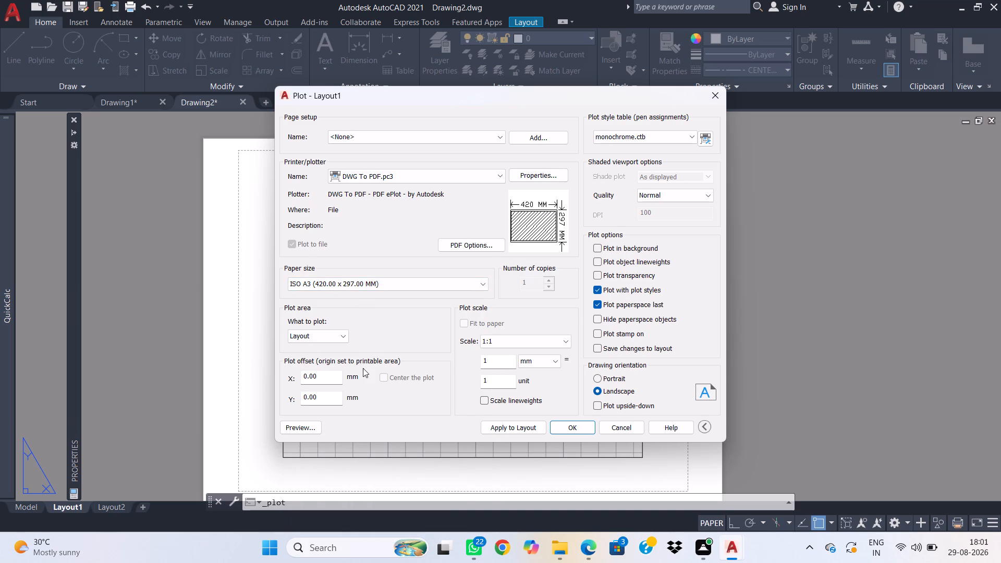
Preview the Layout1 plot, close the preview and apply the plot settings to the layout.
left_click(310, 421)
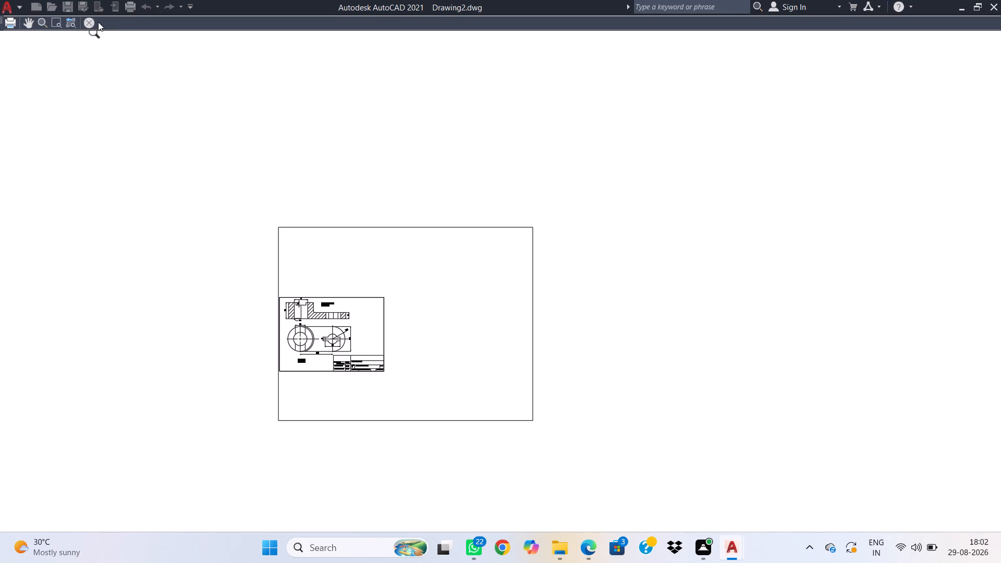
left_click(93, 21)
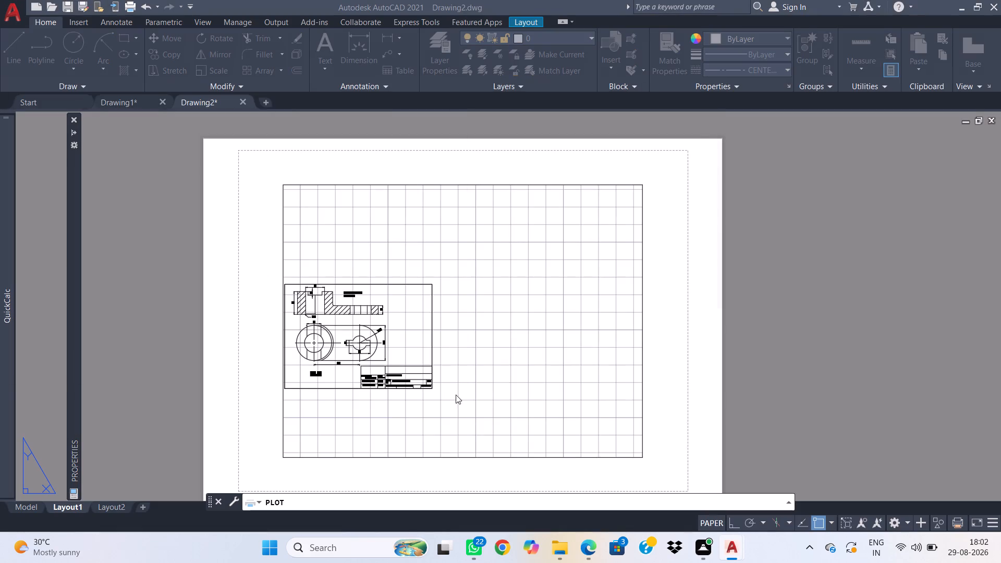
left_click(513, 425)
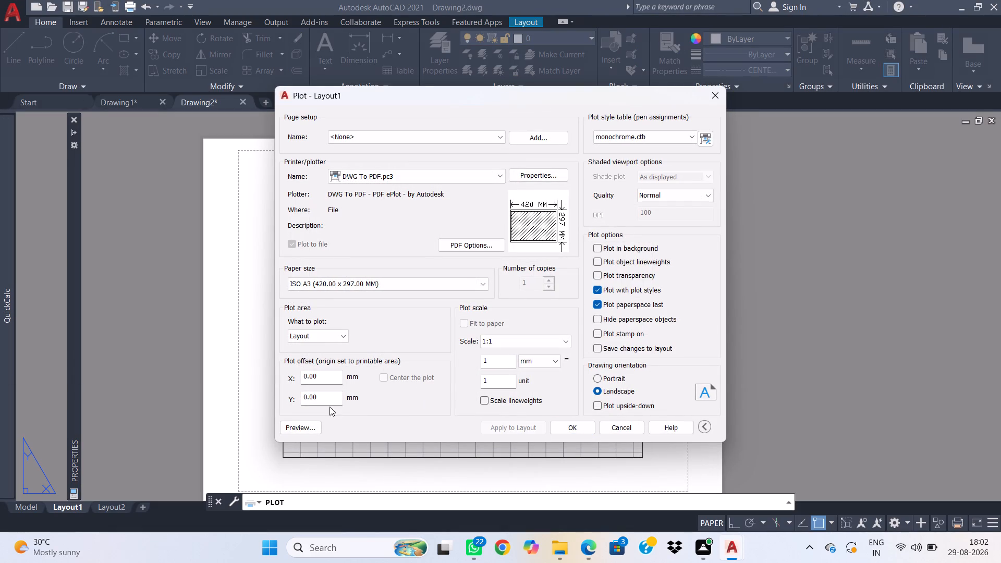
Preview the plot again and inspect the drawing frame's size and placement on the sheet.
left_click(308, 429)
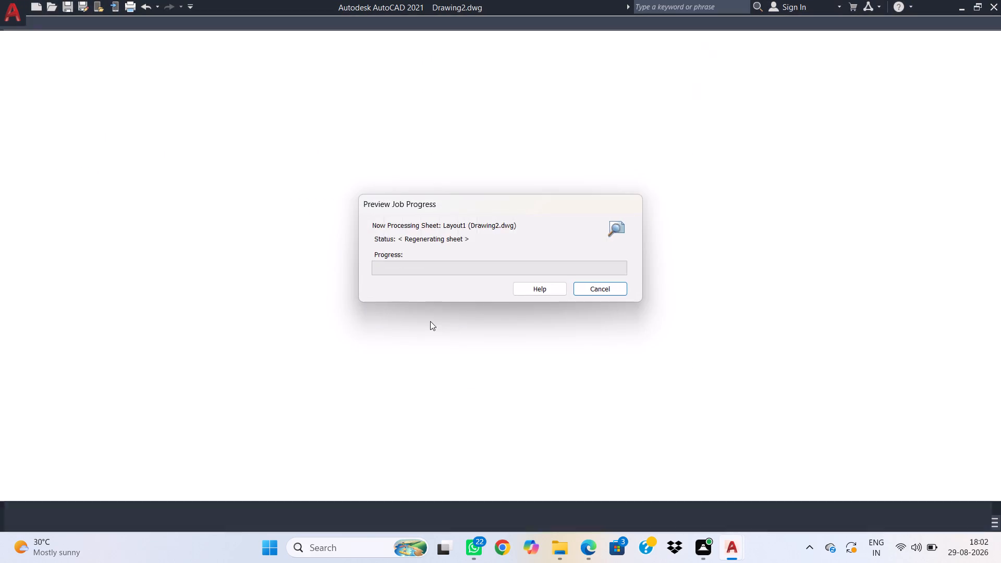
scroll(348, 345, "up", 2)
middle_click_drag(362, 358, 509, 319)
scroll(408, 239, "down", 1)
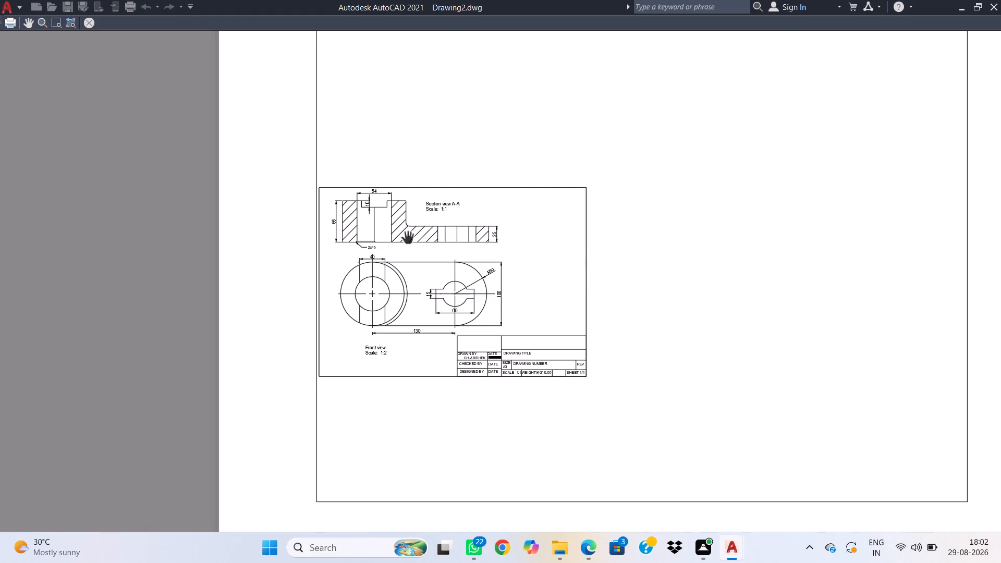
left_click(88, 24)
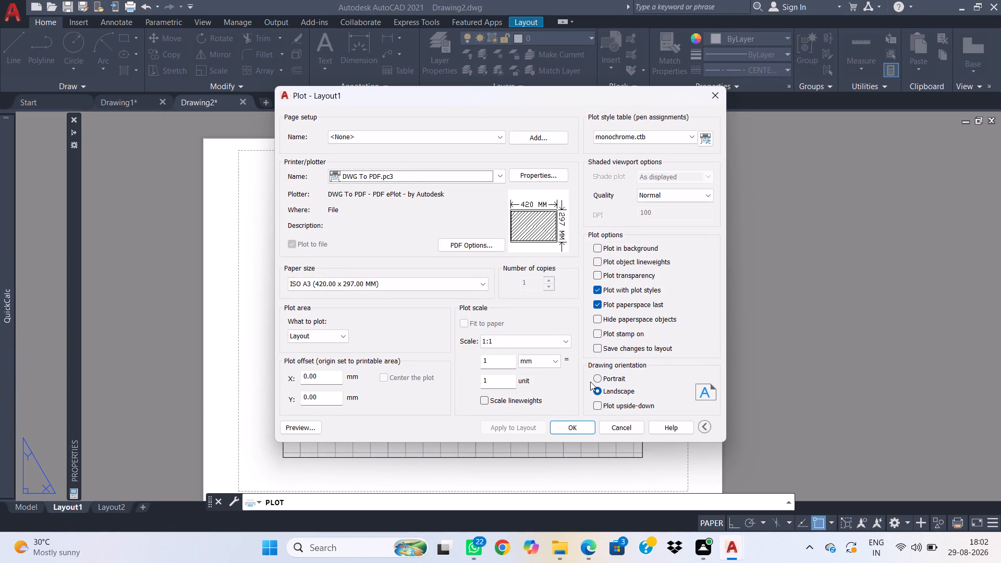
Set the plot area to a window around the title-block frame's opposite corners and center the plot.
left_click(389, 380)
left_click(343, 330)
left_click(336, 370)
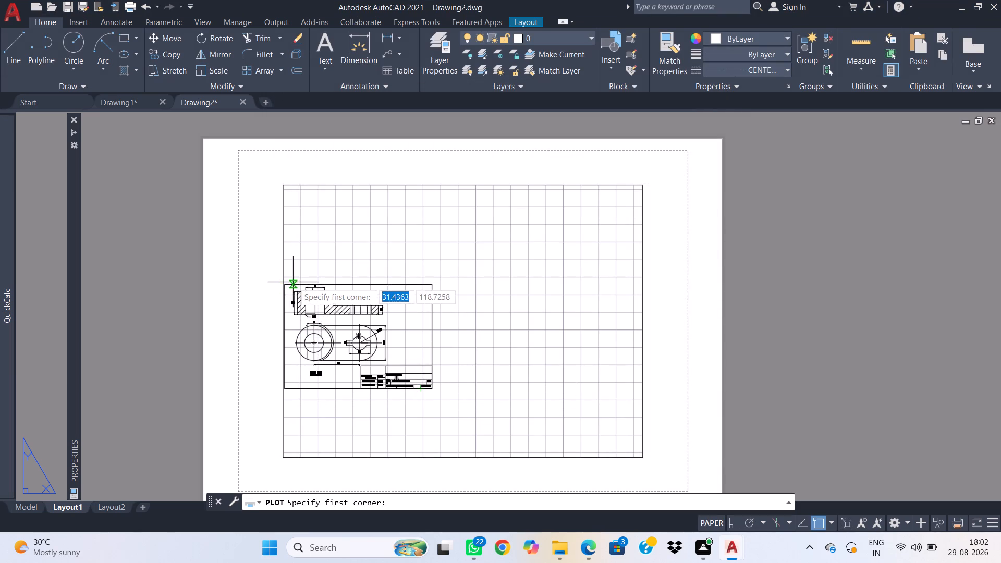
left_click(287, 286)
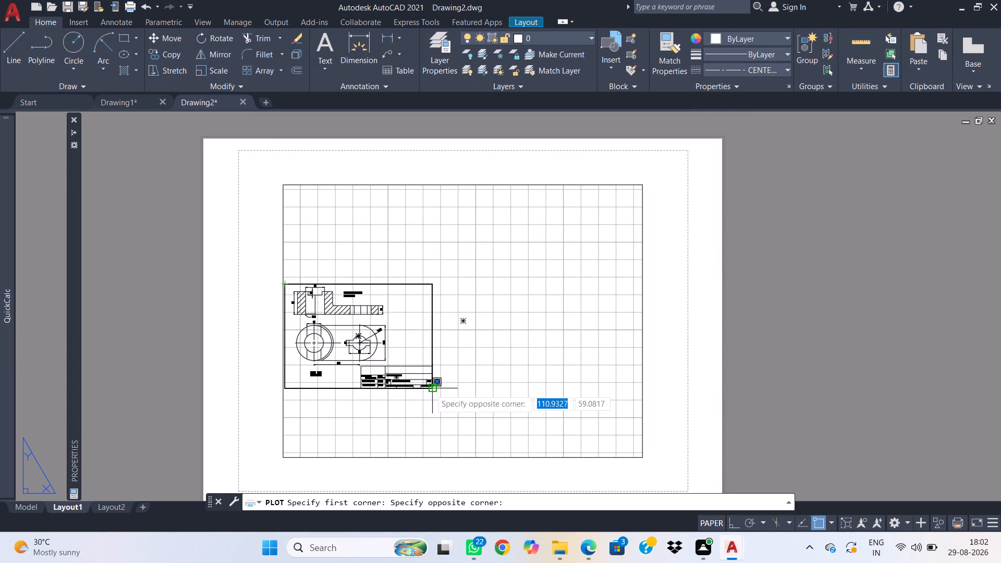
left_click(430, 389)
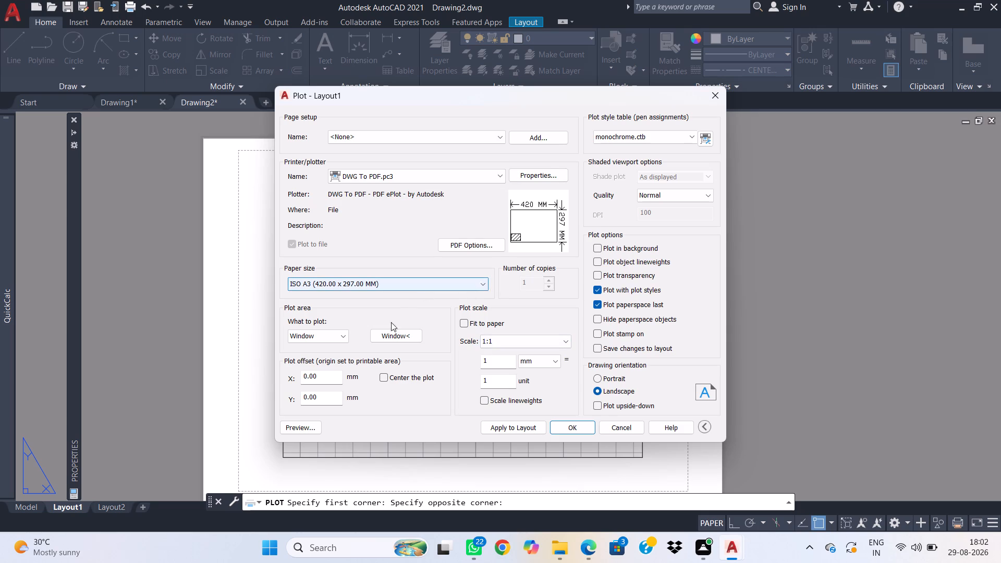
left_click(381, 372)
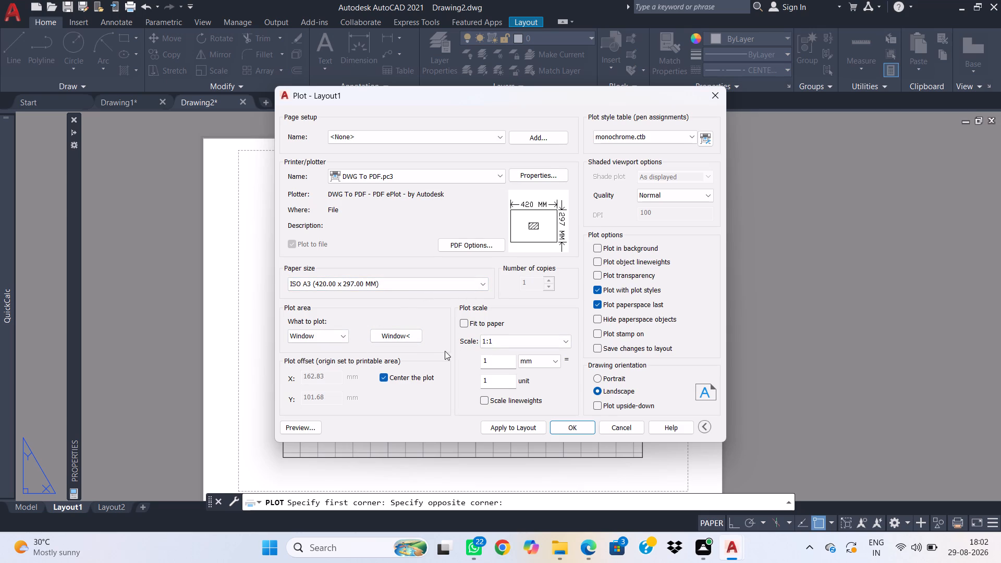
Preview the centered window plot and inspect how the framed drawing sits on the A3 sheet.
left_click(304, 425)
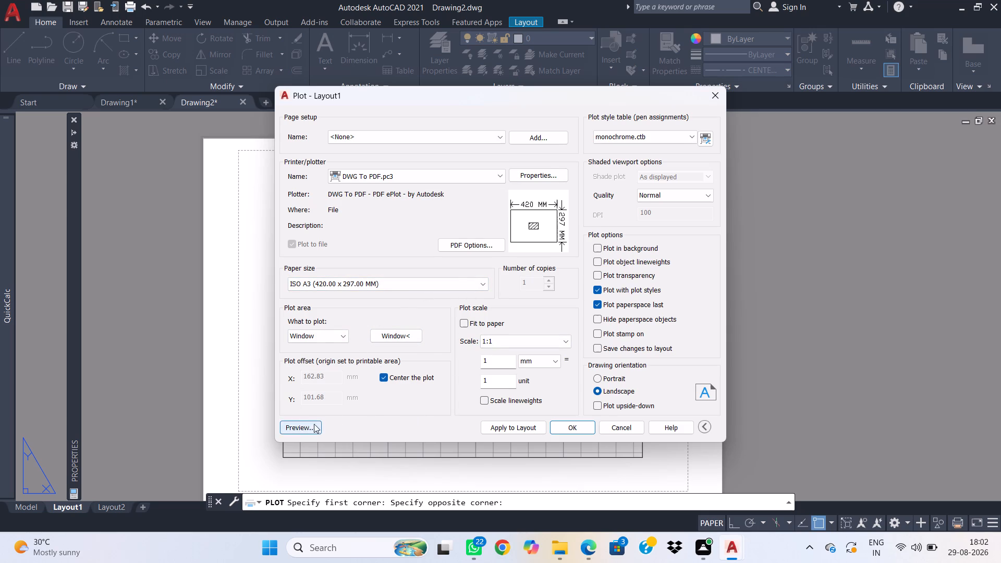
scroll(485, 298, "up", 3)
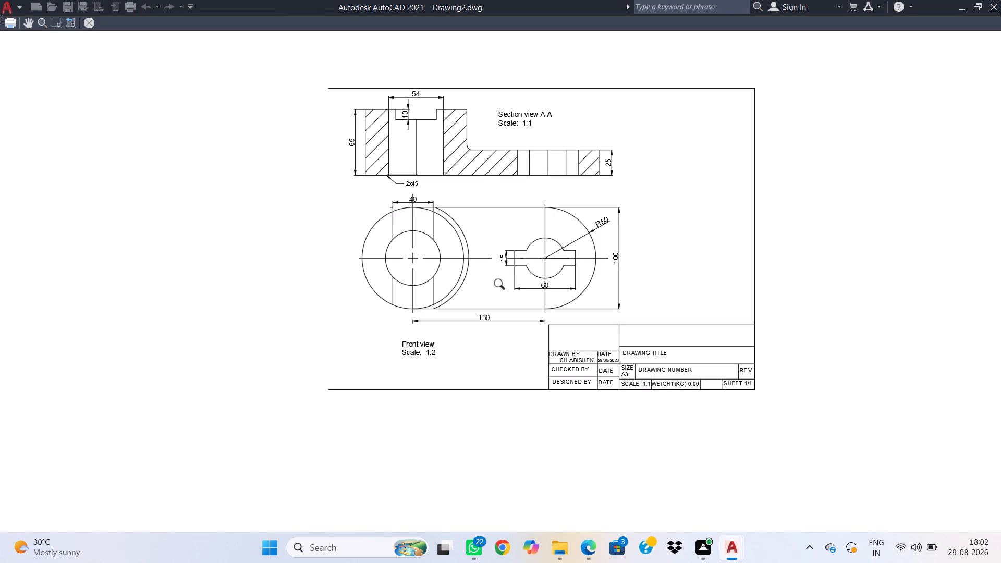
scroll(509, 276, "down", 1)
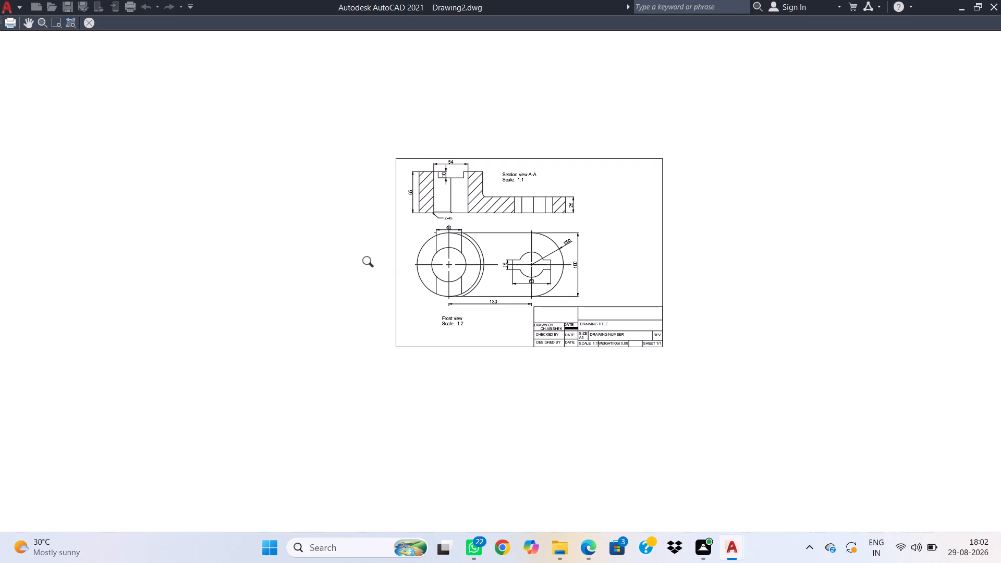
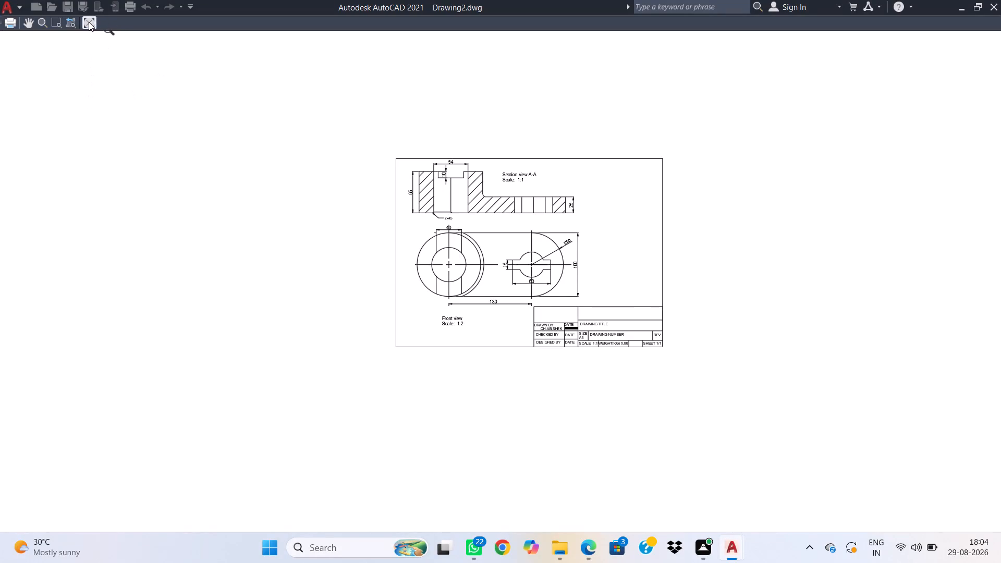
Close the preview and plot Layout1 to Drawing2-Layout1.pdf in the 29 AUG project's DRAWING FILE folder.
left_click(88, 22)
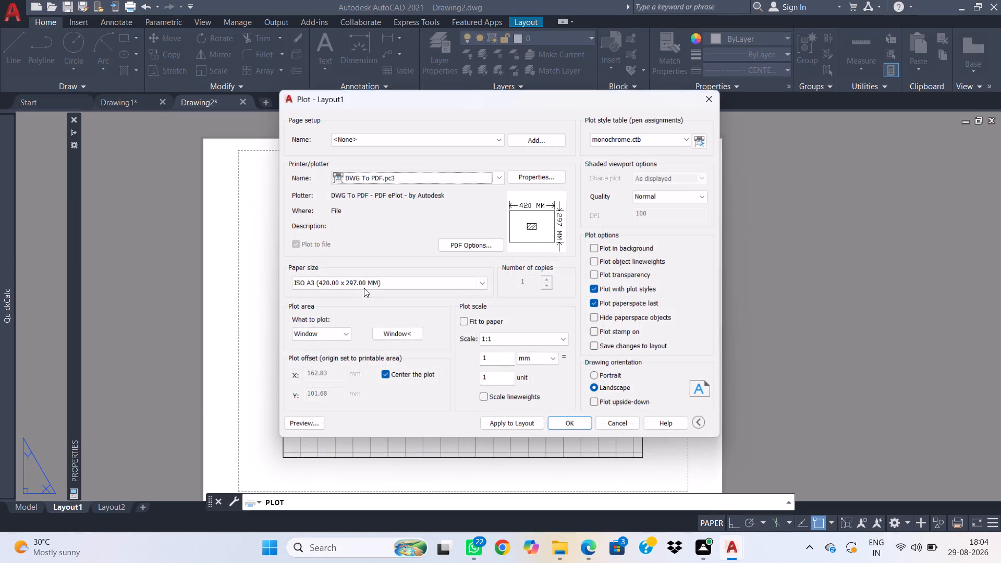
left_click(563, 430)
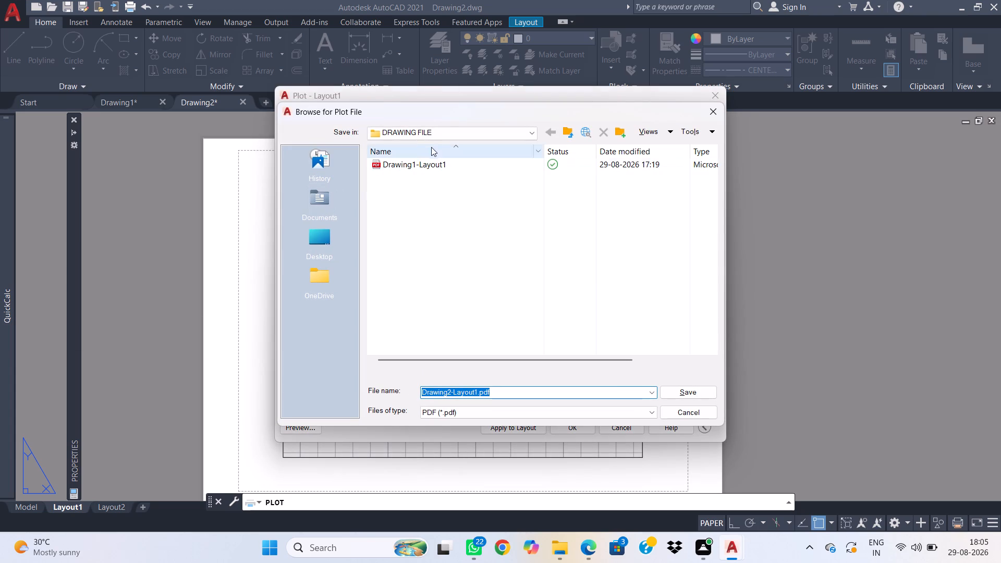
left_click(437, 135)
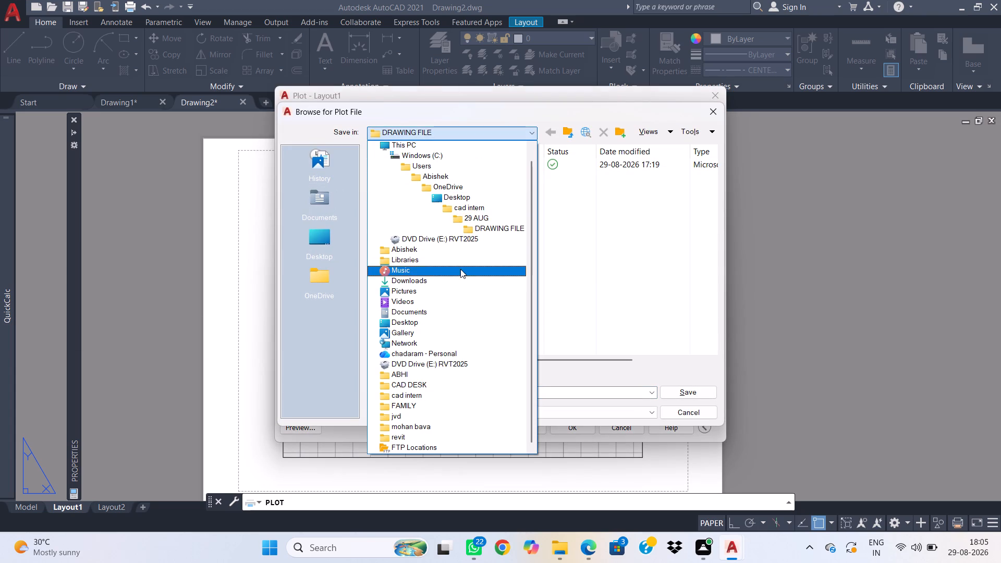
left_click(333, 230)
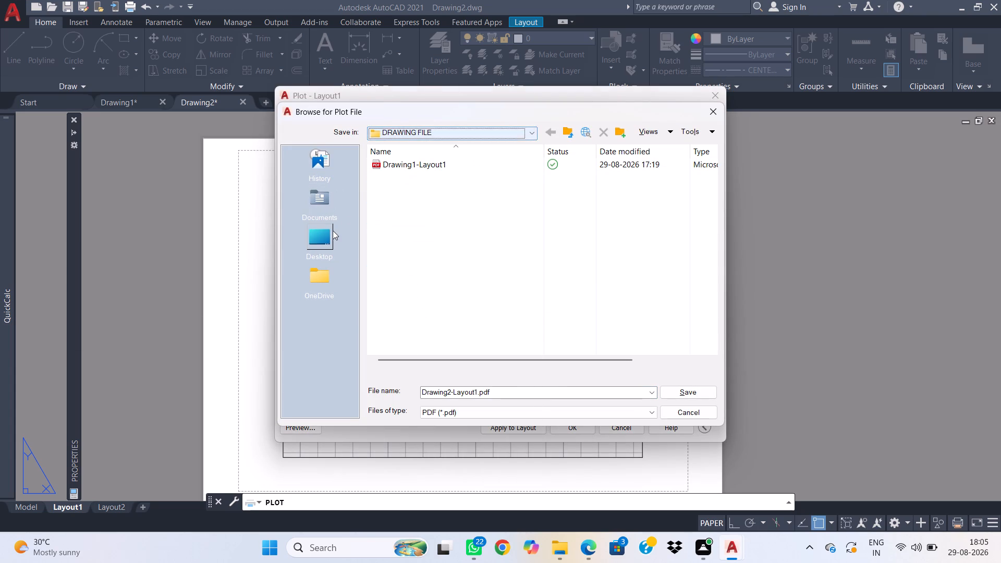
left_click(453, 136)
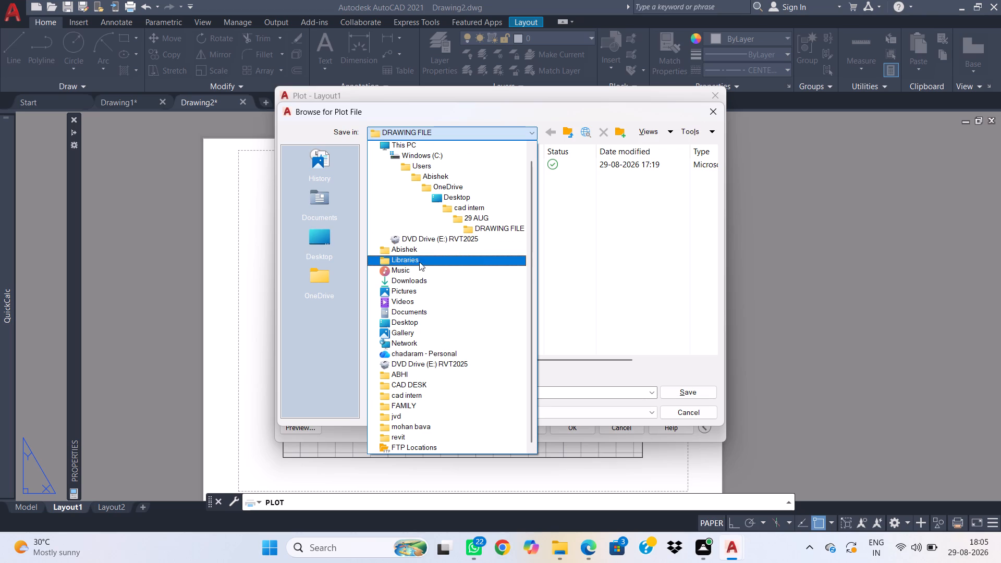
left_click(412, 322)
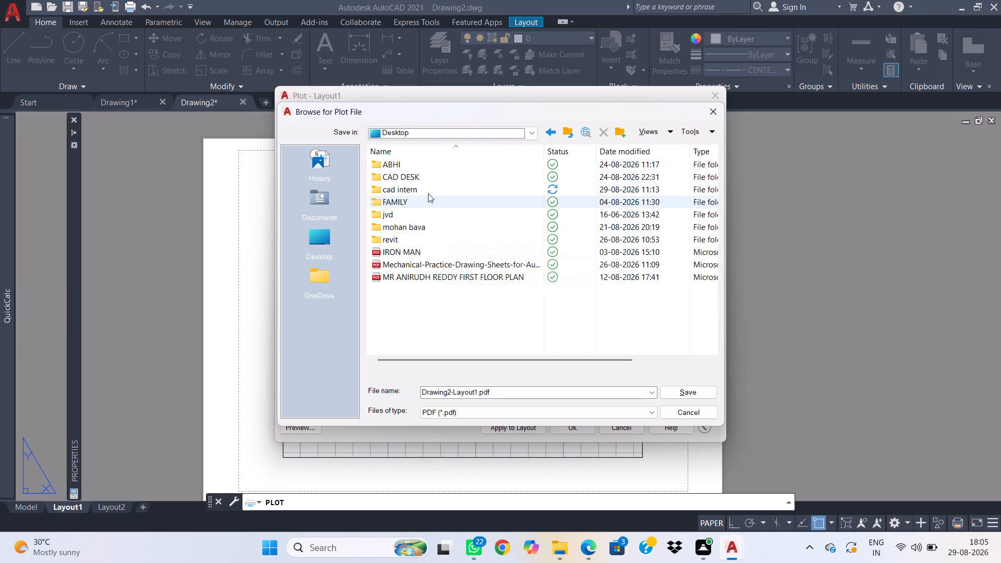
double_click(425, 188)
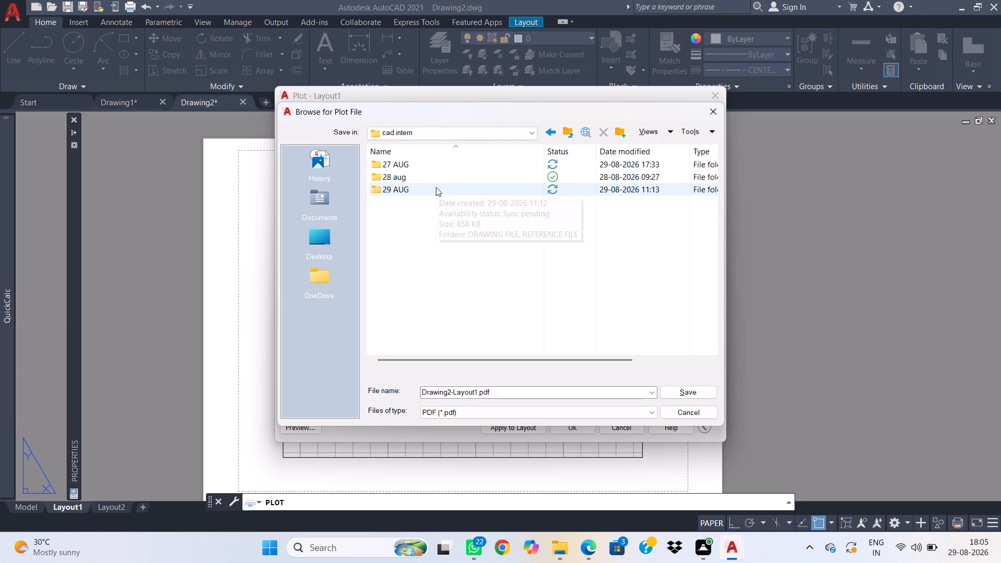
double_click(436, 187)
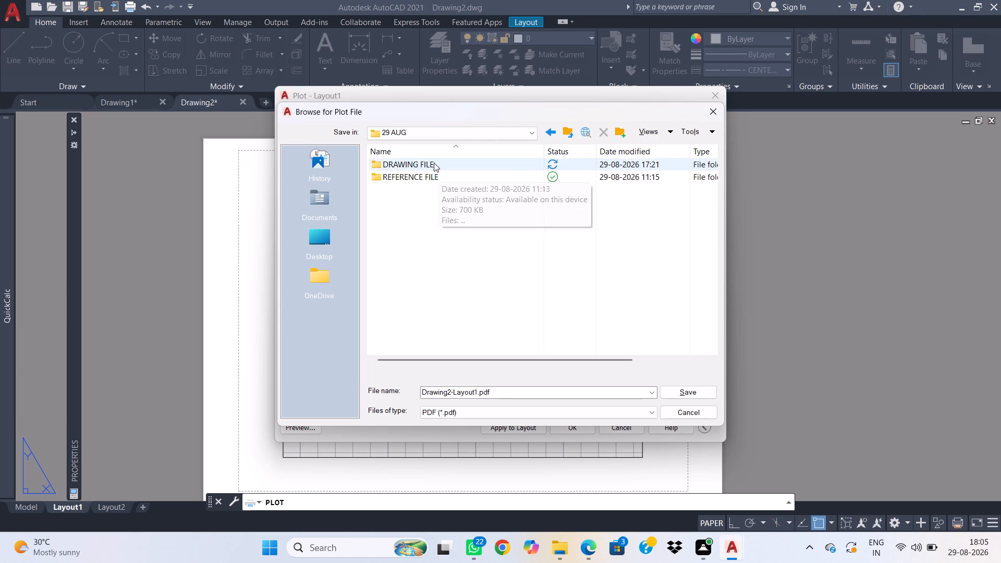
double_click(436, 165)
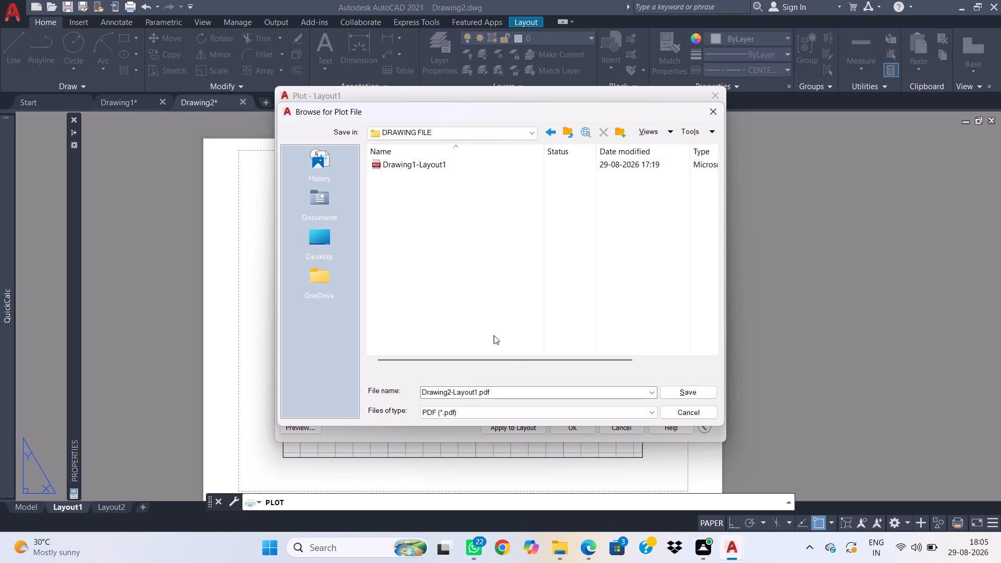
left_click(670, 395)
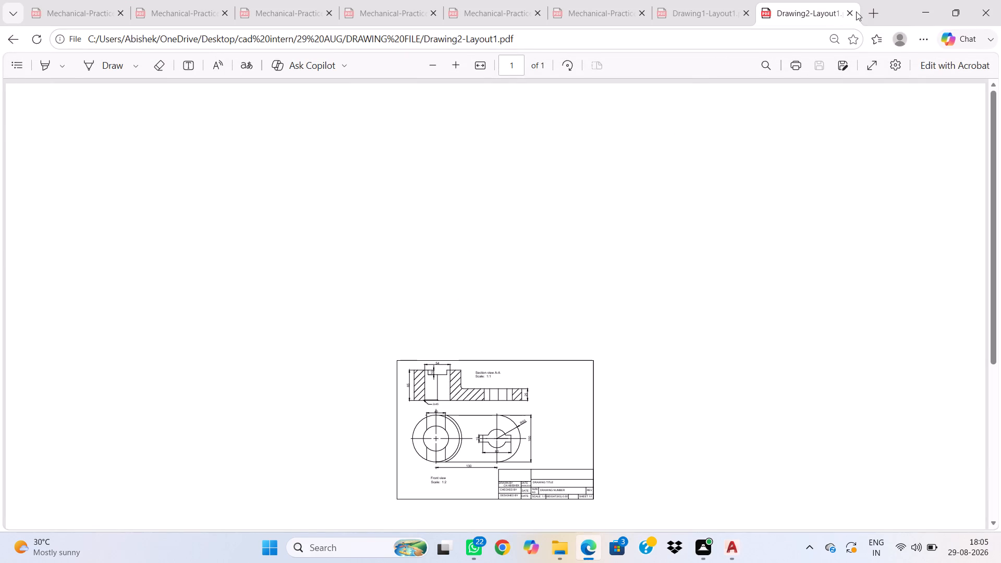
left_click(934, 6)
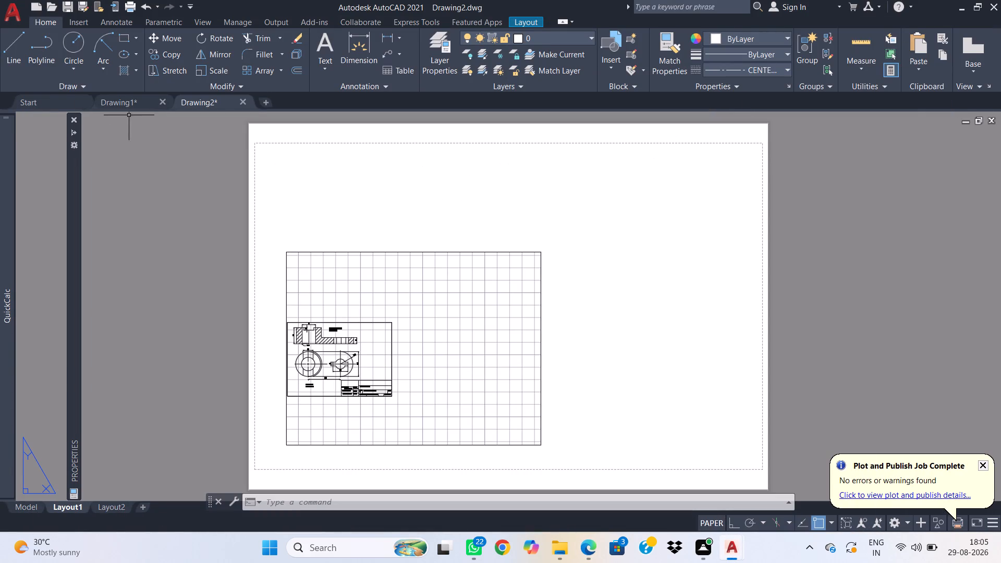
Switch to Drawing1 and save it from model space.
left_click(130, 104)
scroll(438, 291, "up", 1)
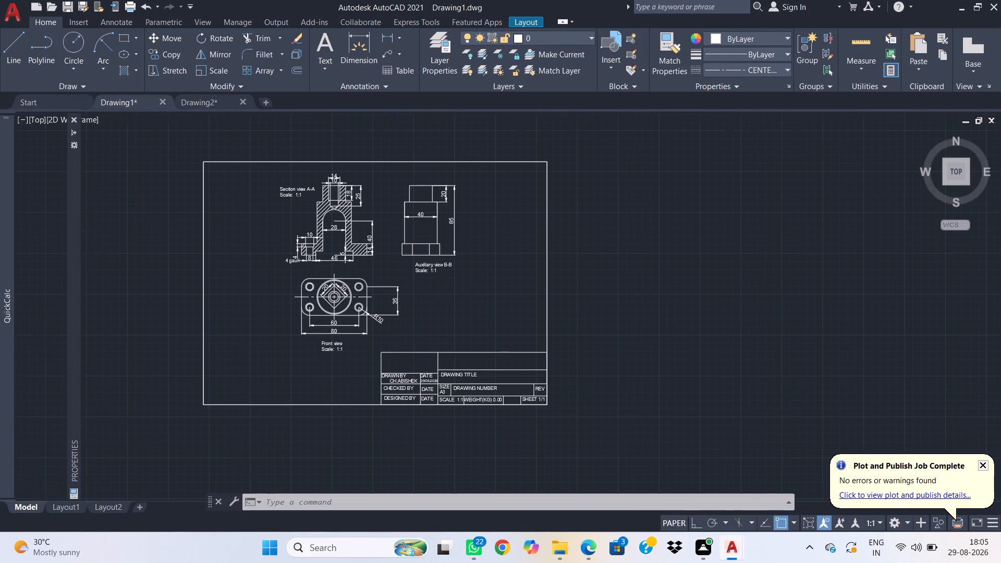
middle_click_drag(429, 292, 522, 300)
scroll(516, 296, "down", 1)
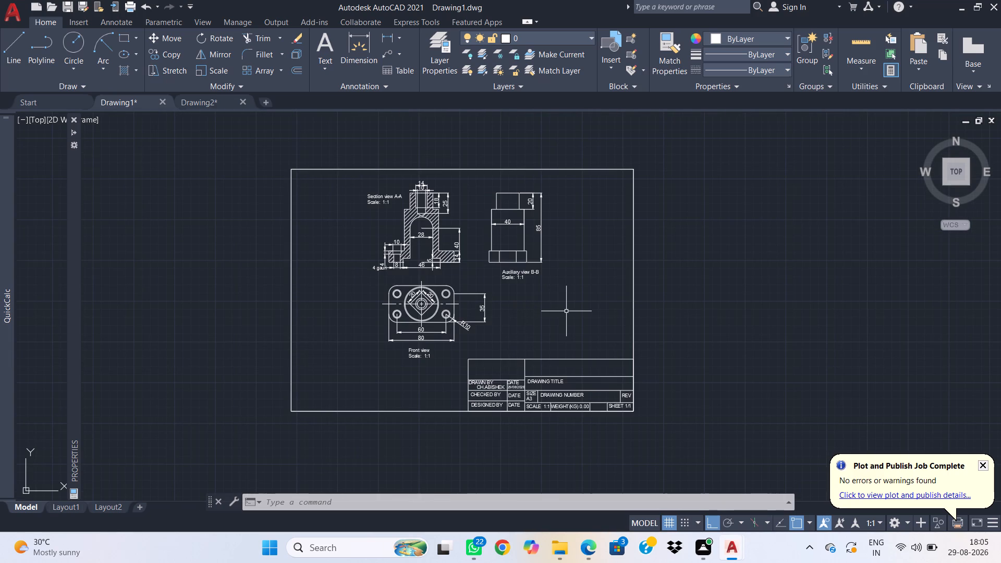
key("ctrl+s")
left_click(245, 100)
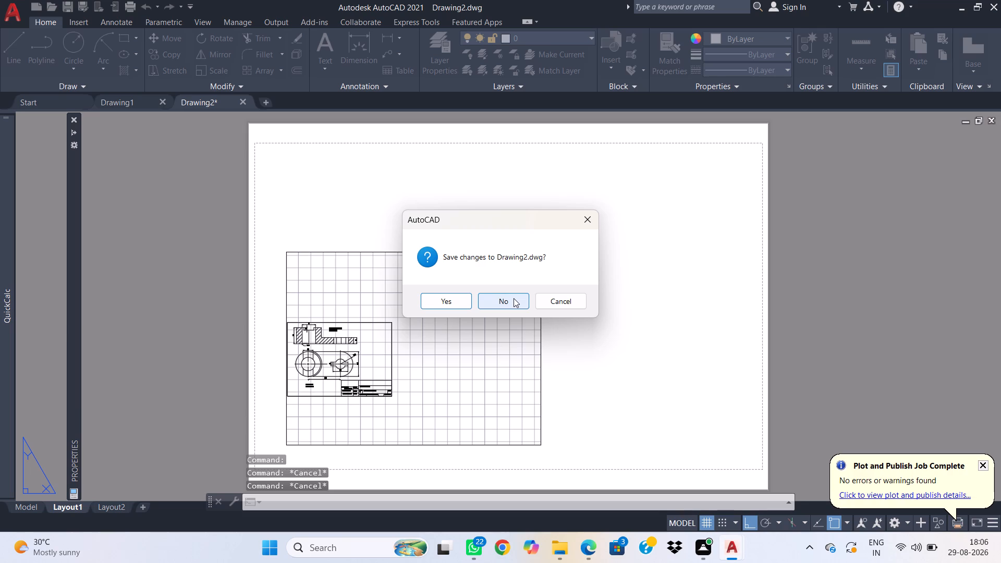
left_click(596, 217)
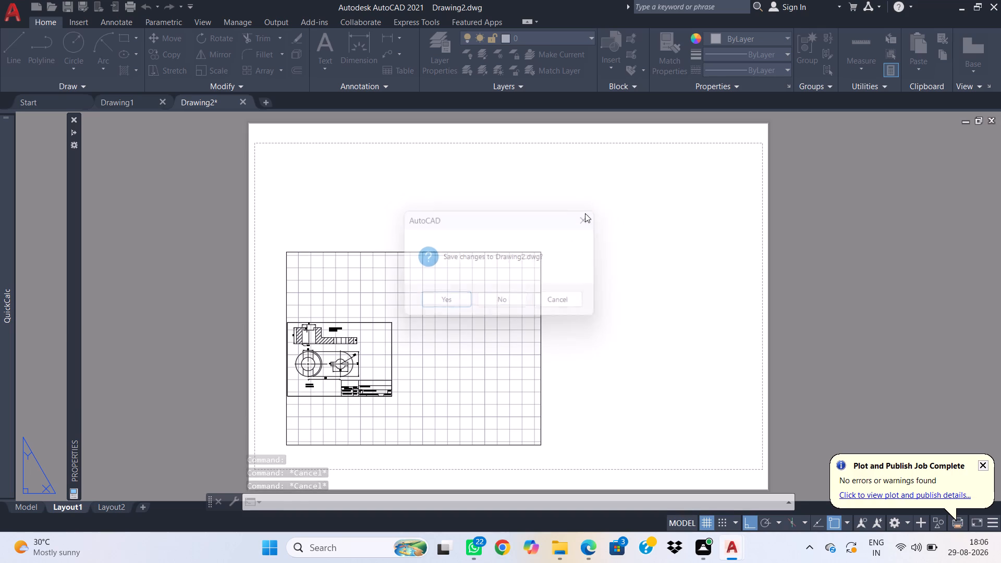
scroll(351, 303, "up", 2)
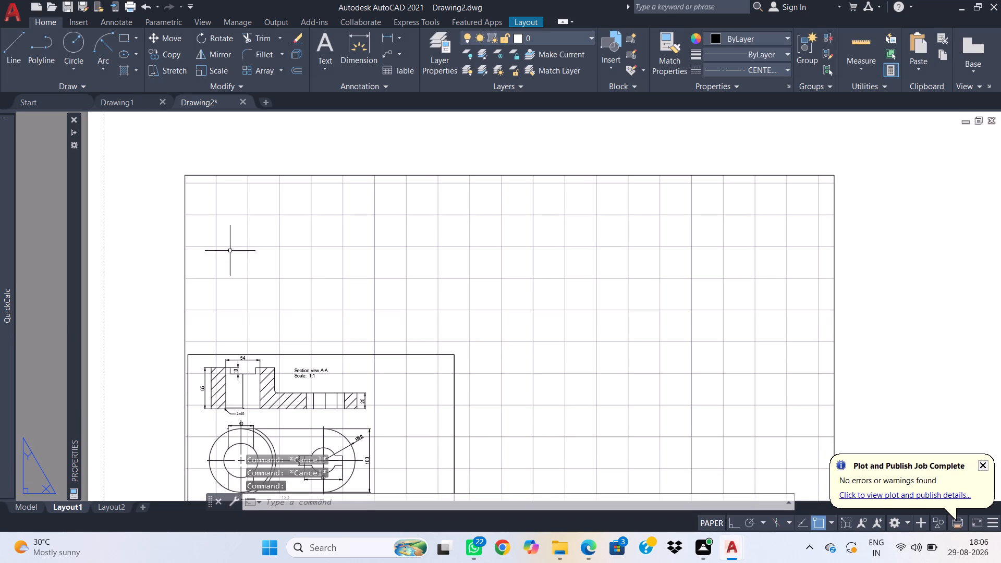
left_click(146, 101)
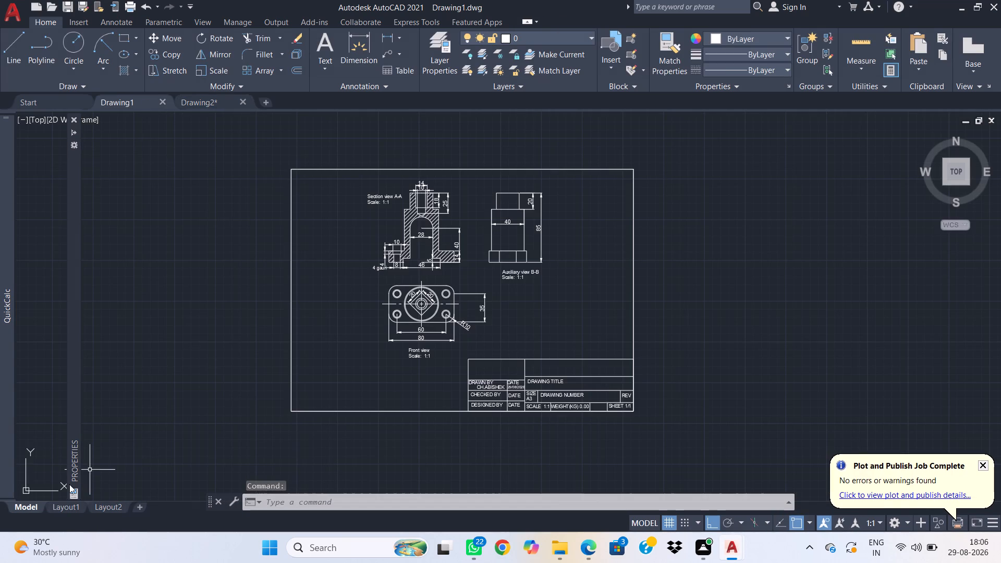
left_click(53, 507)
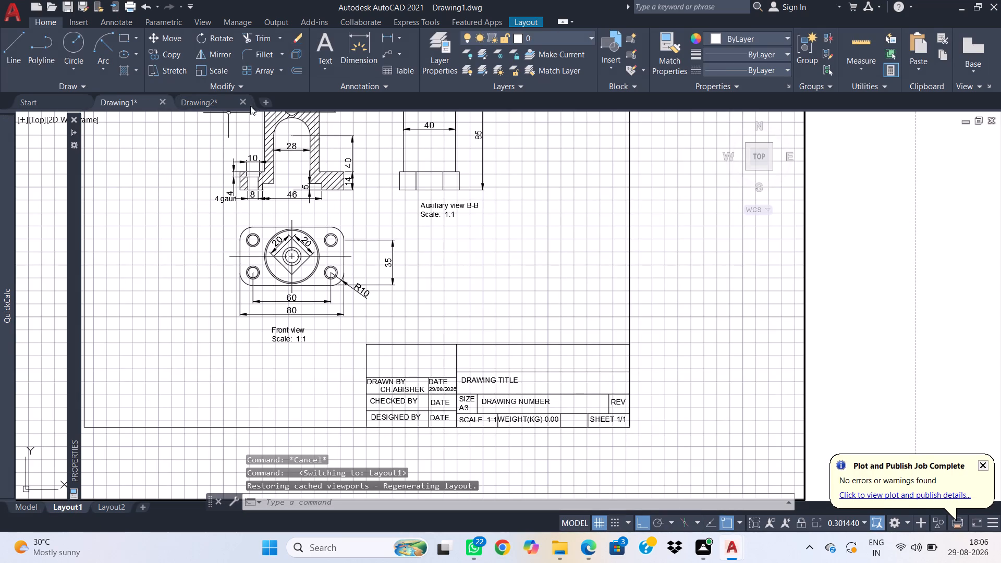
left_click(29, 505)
Return Drawing2 to model space and save it as Drawing2.dwg in the DRAWING FILE folder.
left_click(201, 98)
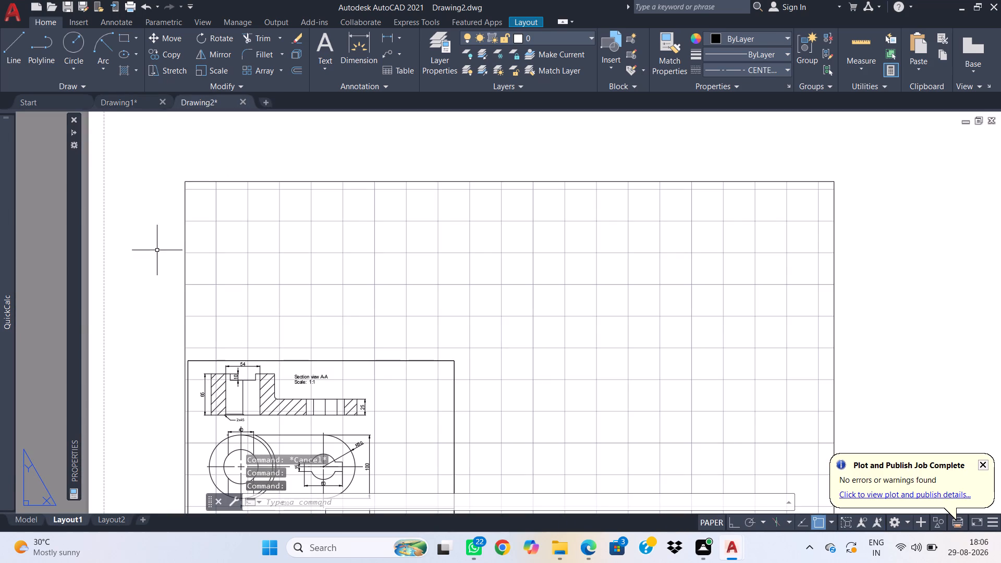
left_click(32, 519)
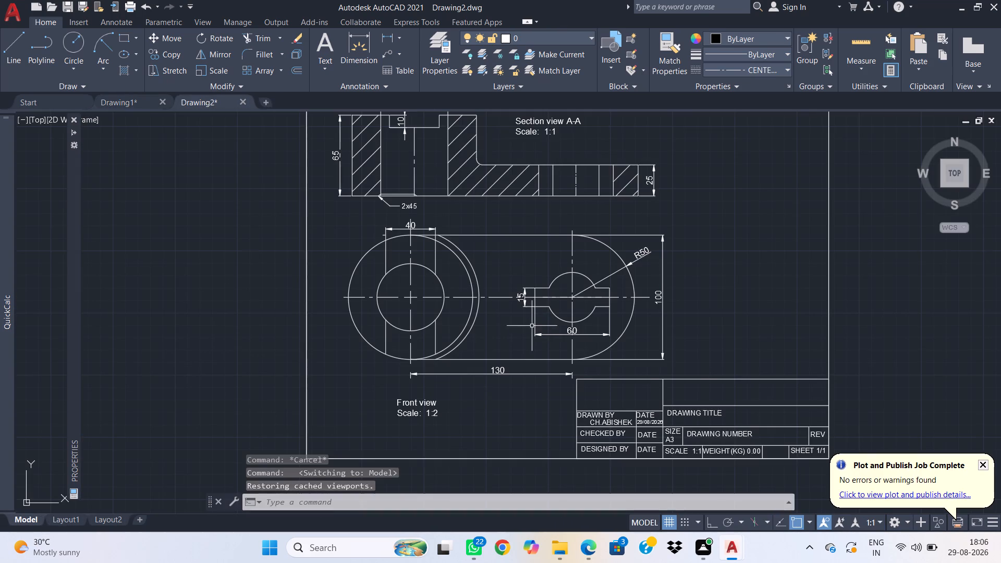
scroll(573, 295, "down", 1)
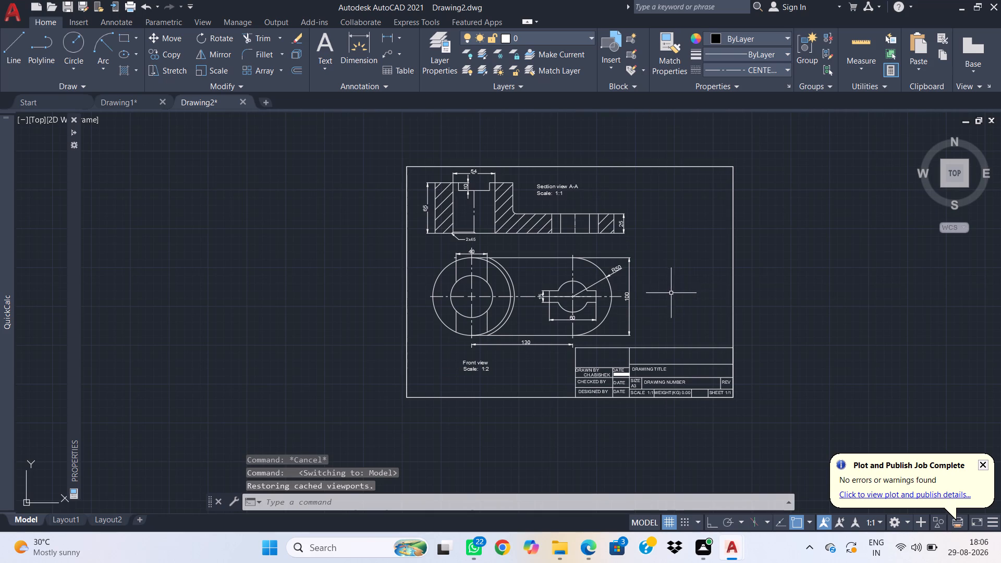
key("ctrl+s")
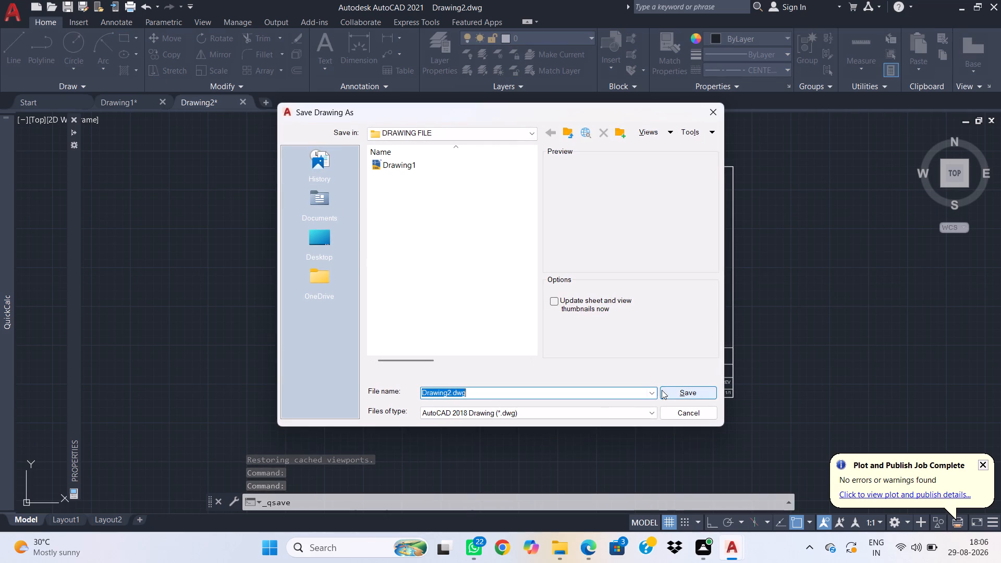
left_click(675, 389)
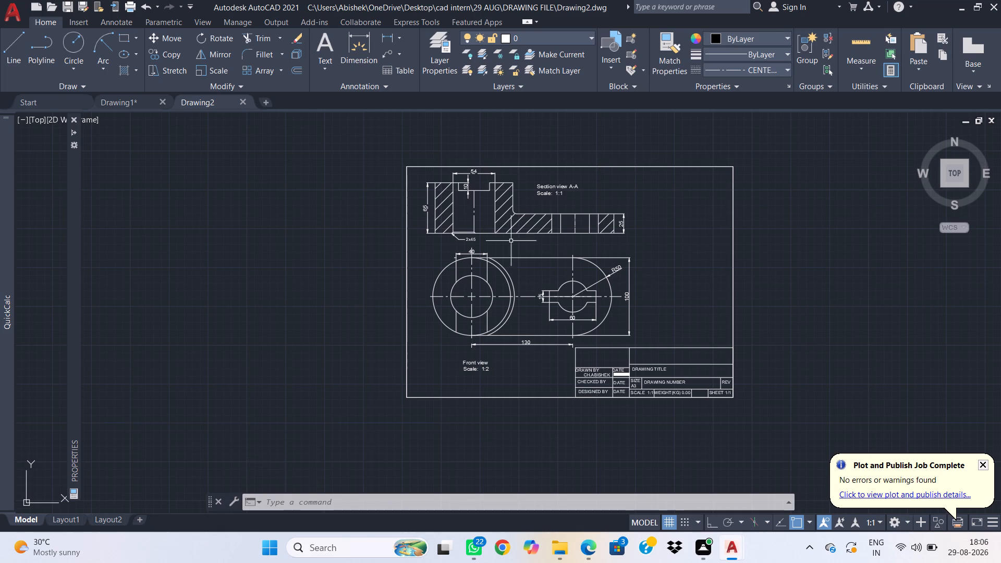
Copy the A3 frame and title block from Drawing1 and paste them into a new blank drawing.
left_click(116, 105)
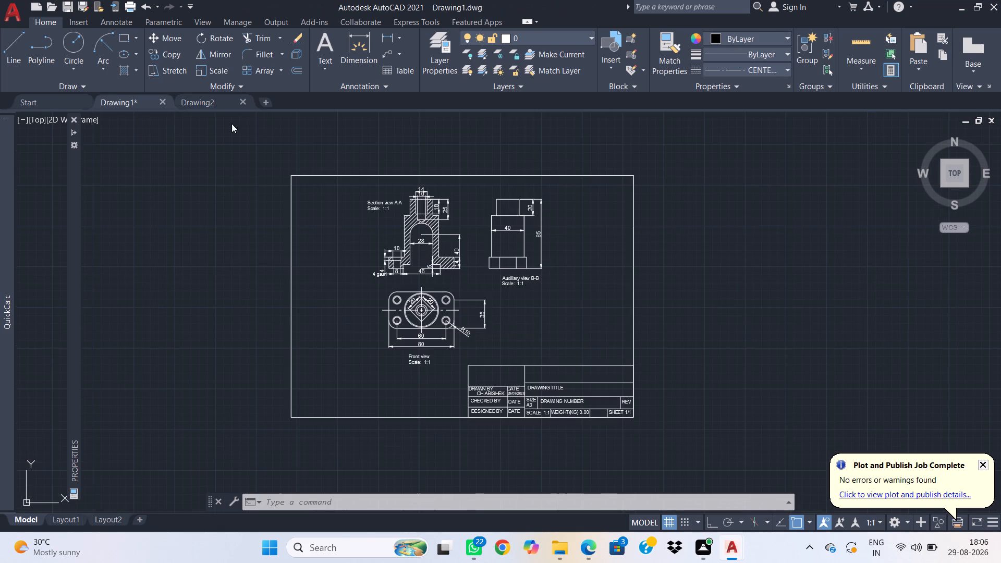
left_click(224, 96)
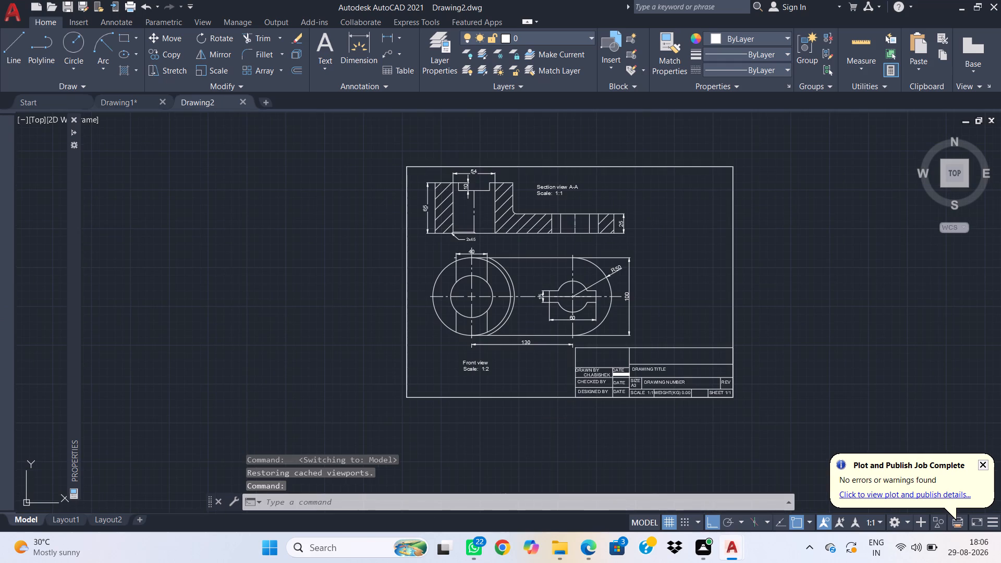
left_click(130, 100)
left_click_drag(654, 438, 649, 431)
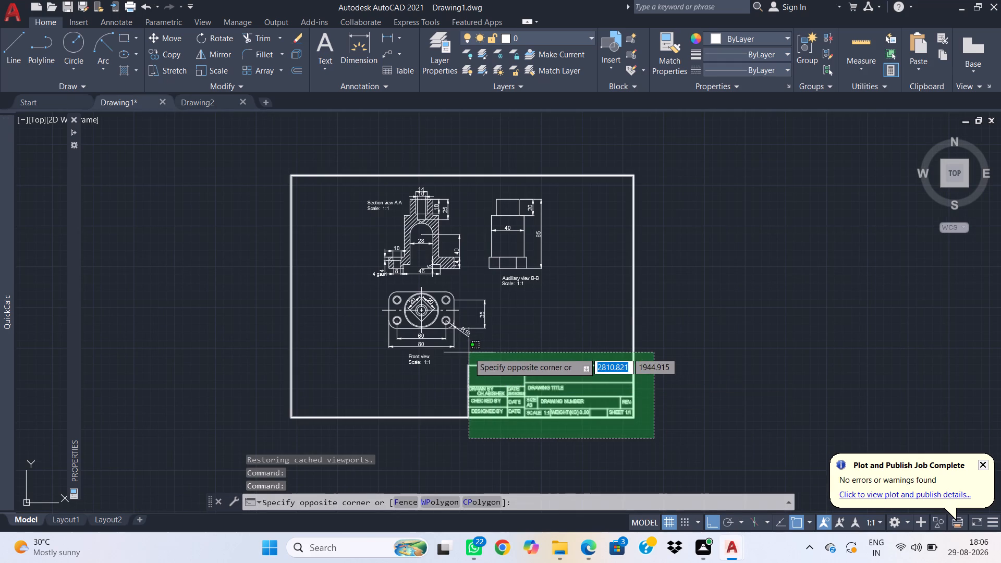
left_click(468, 352)
key("ctrl+c")
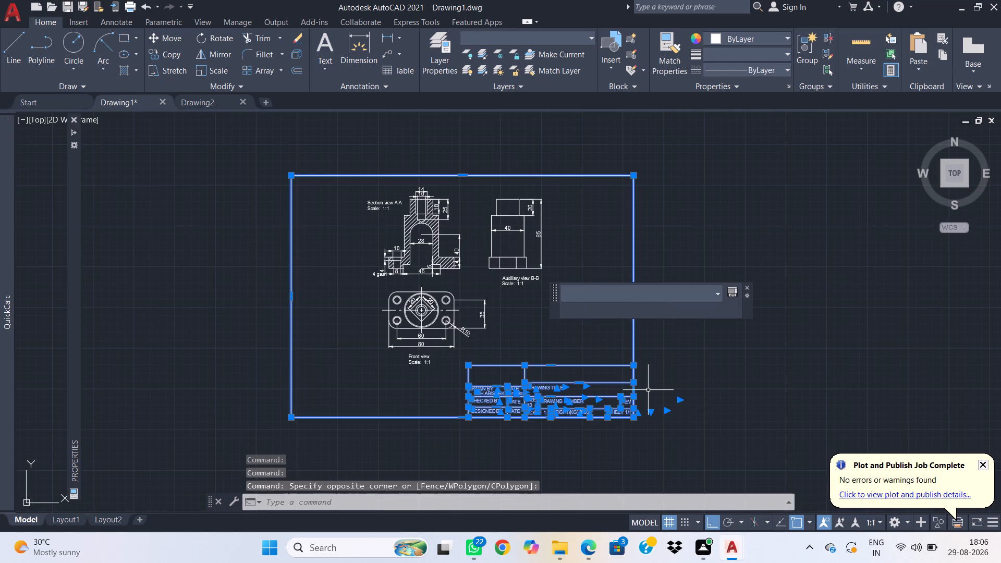
left_click(263, 105)
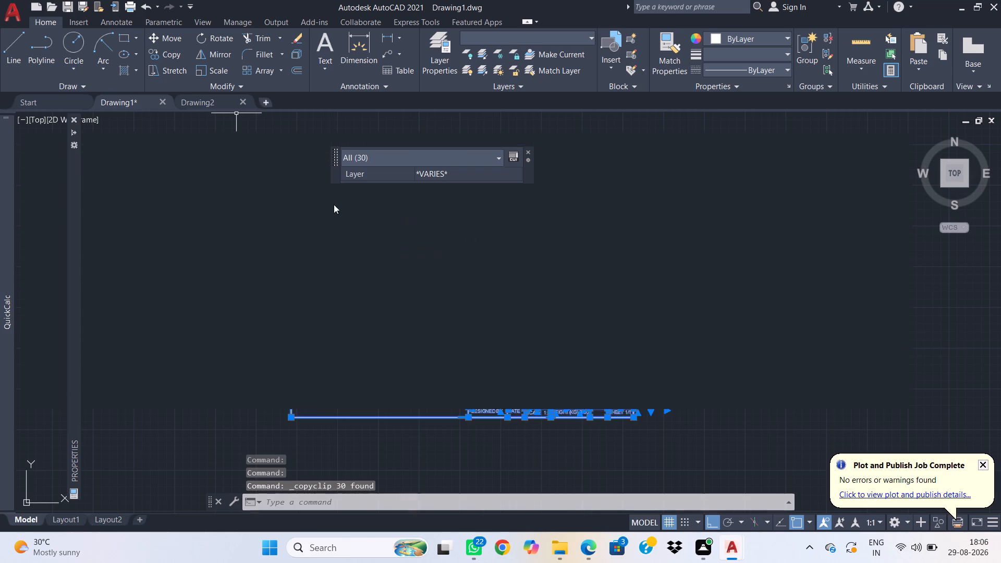
key("ctrl+v")
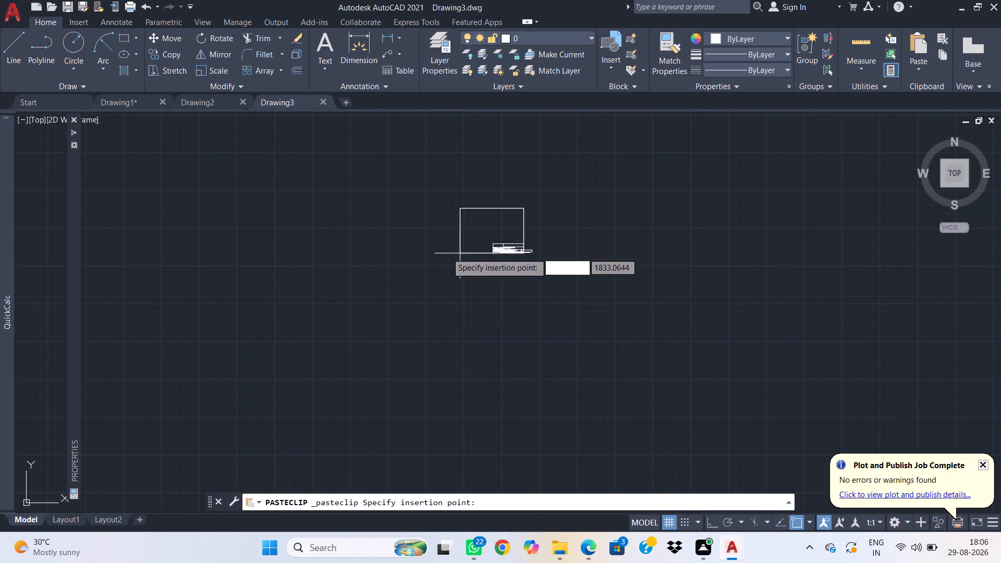
left_click(428, 264)
Modify the ISO-25 dimension style in the new drawing, setting arrow size 5 and text height 5.
scroll(428, 226, "up", 2)
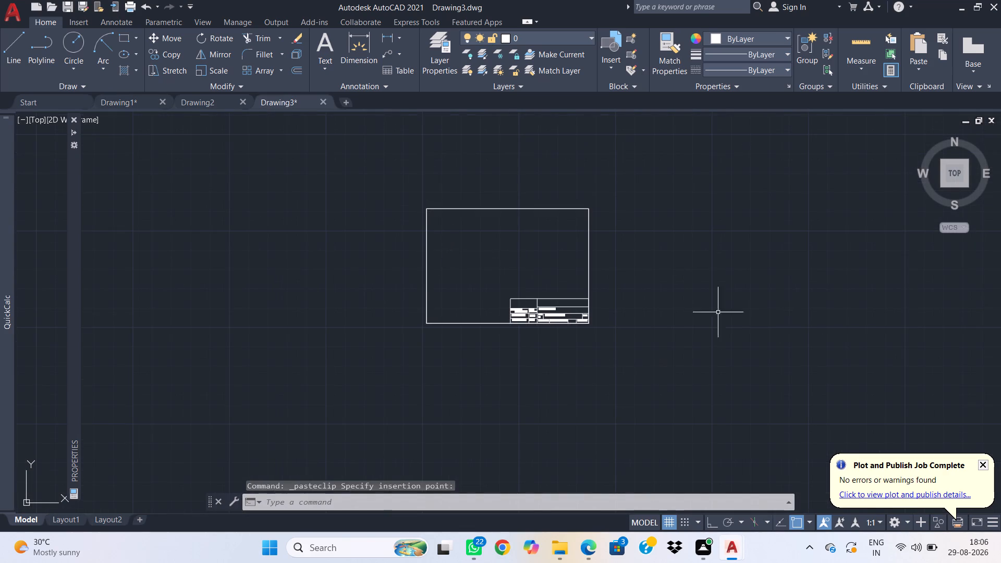
scroll(650, 326, "up", 2)
middle_click_drag(557, 277, 604, 358)
type("d")
key("space")
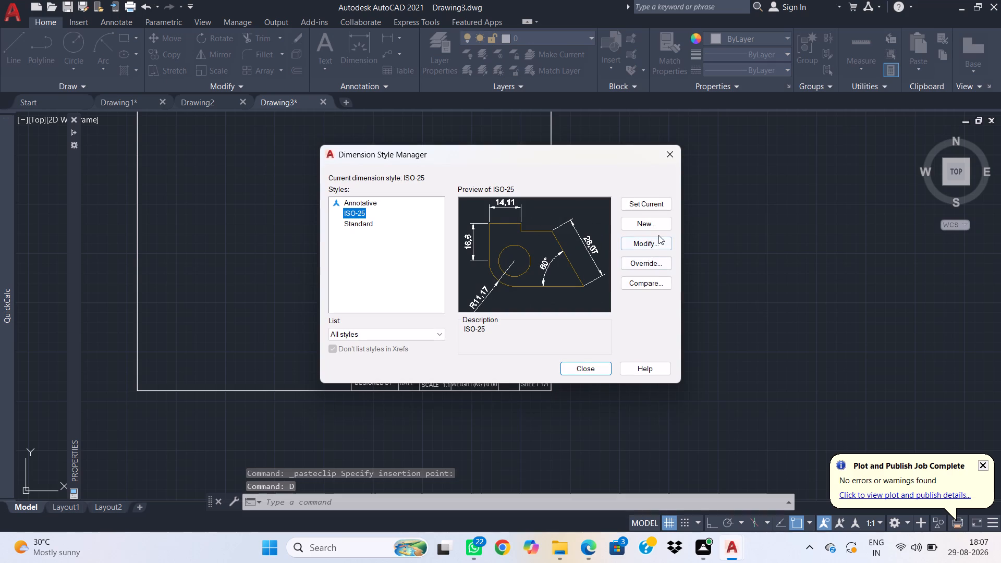
left_click(657, 244)
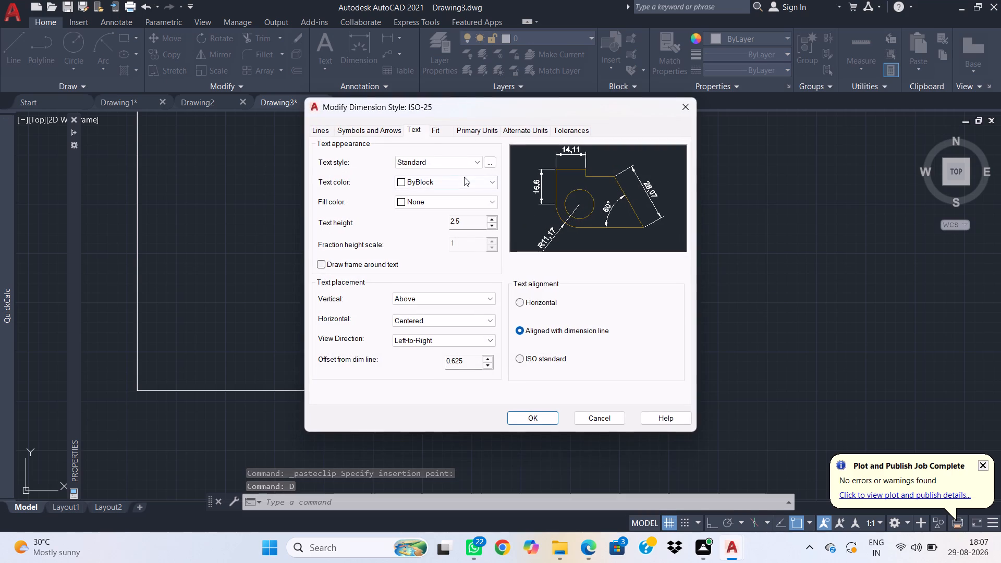
left_click(397, 129)
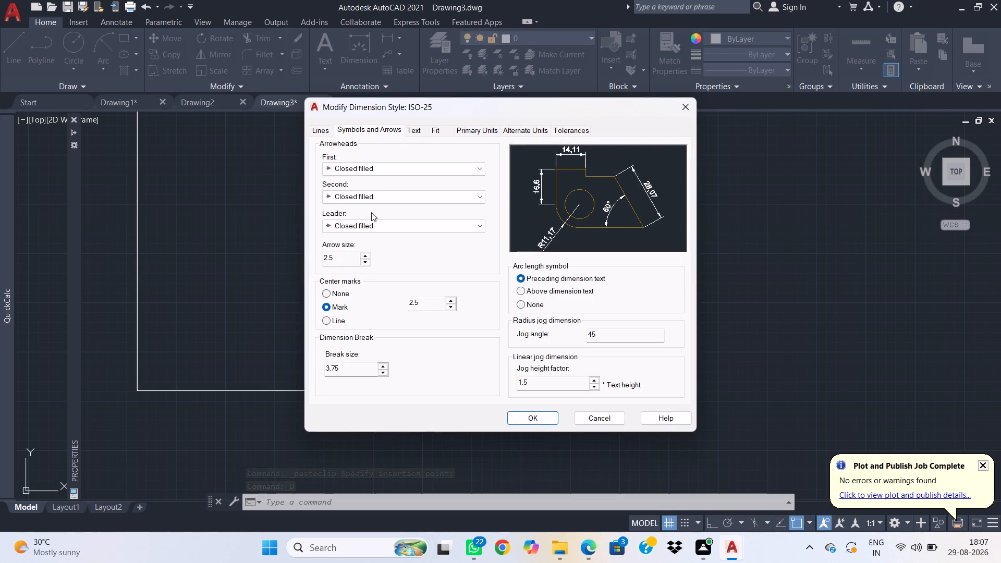
double_click(353, 255)
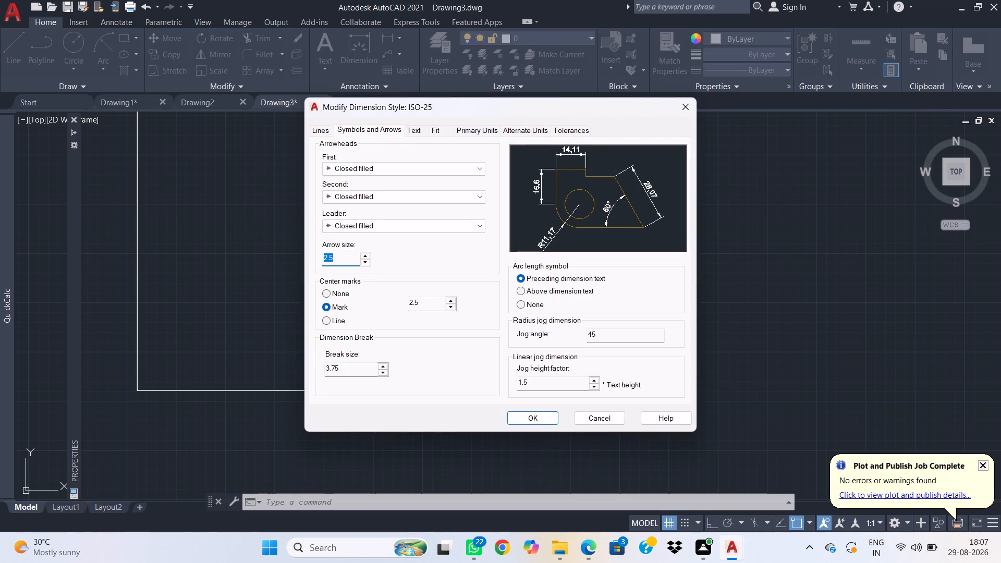
key("5")
key("Return")
left_click(417, 126)
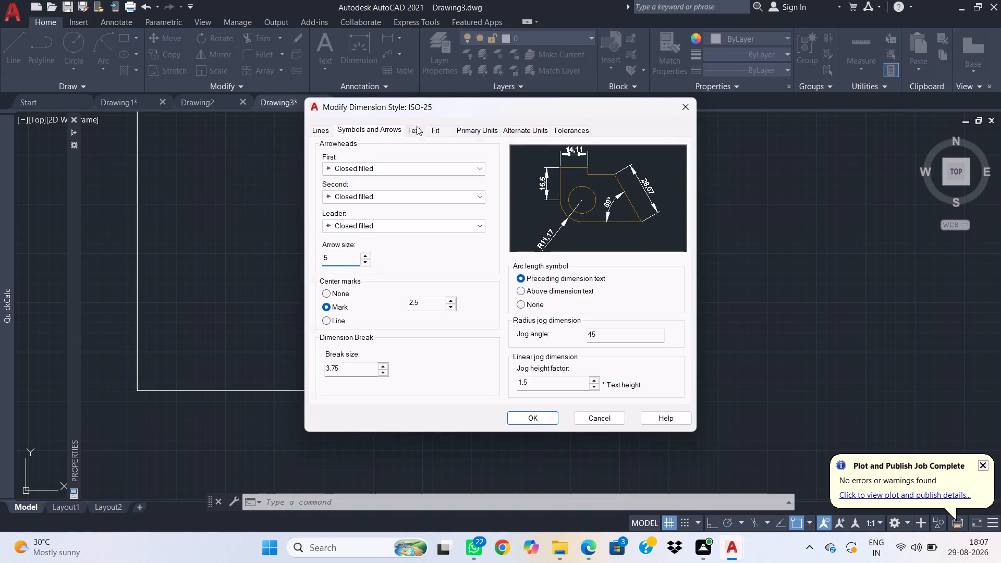
double_click(479, 221)
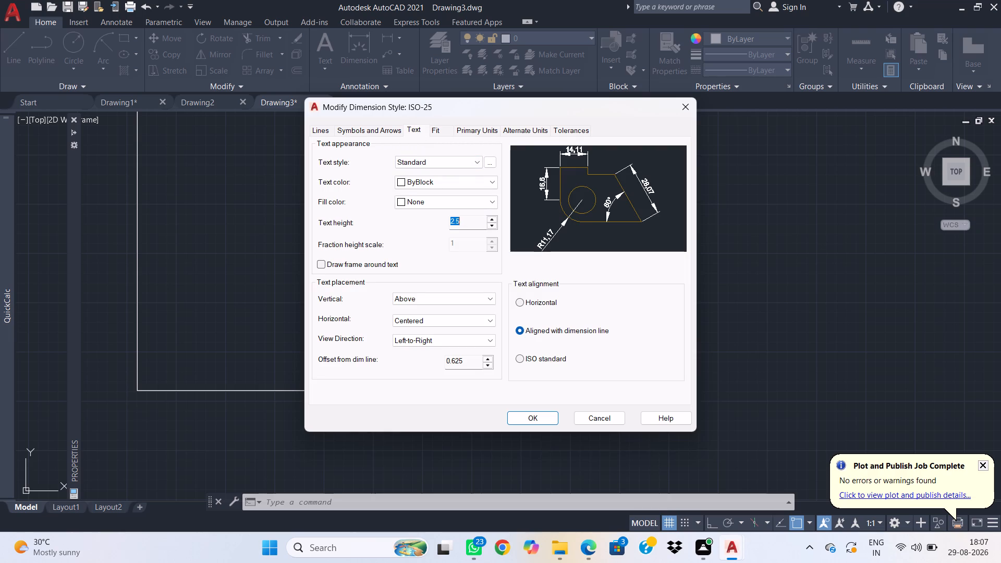
key("5")
key("Return")
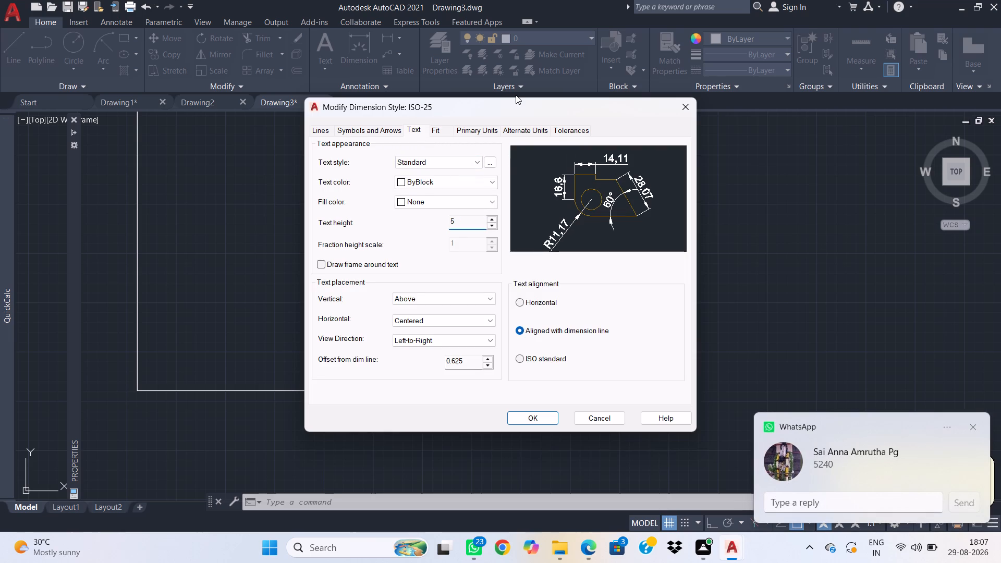
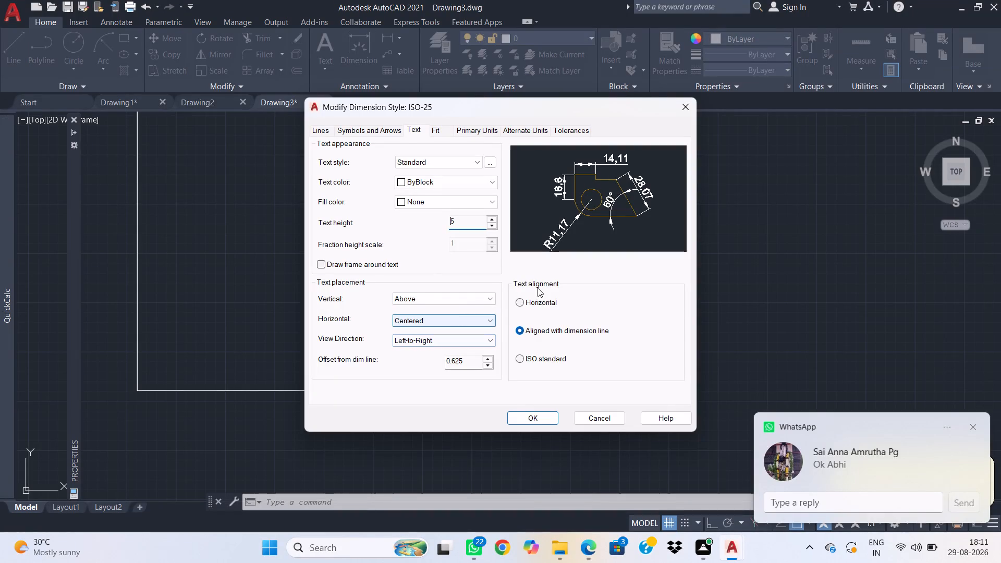
Set the ISO-25 dimension style's linear primary unit precision to 0, apply the changes and close the Dimension Style Manager.
left_click(473, 125)
left_click(480, 133)
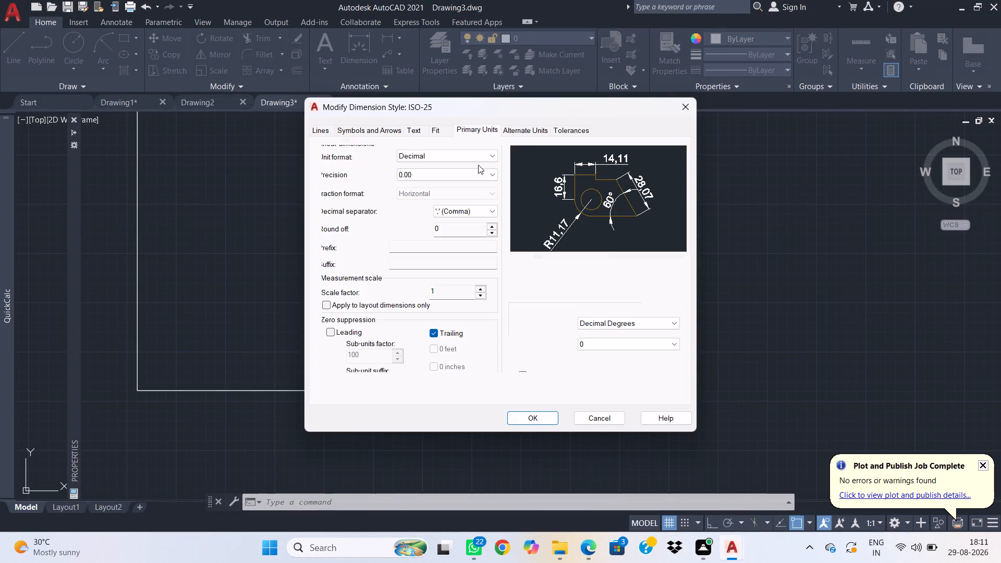
left_click(457, 175)
left_click(440, 187)
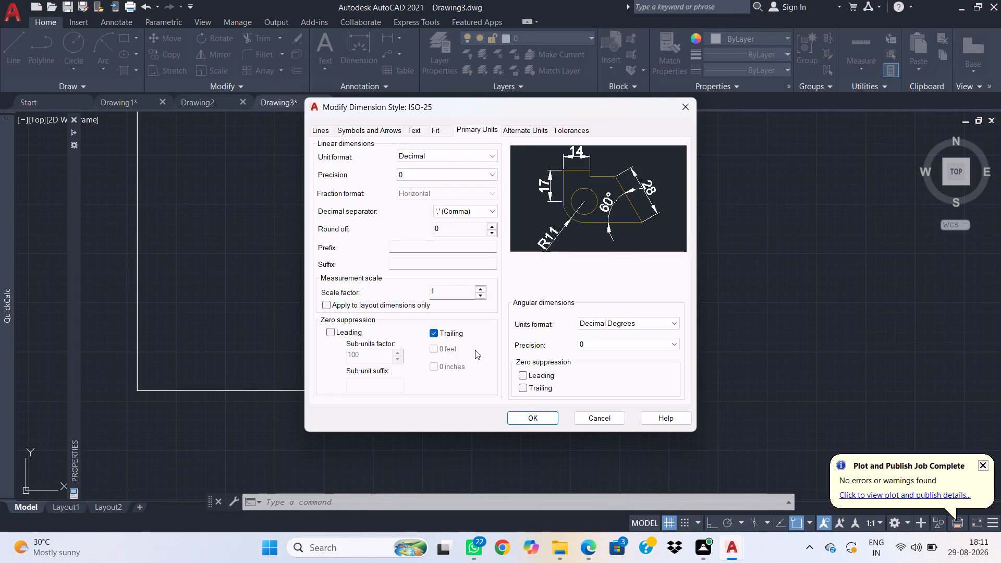
left_click(526, 425)
left_click(529, 416)
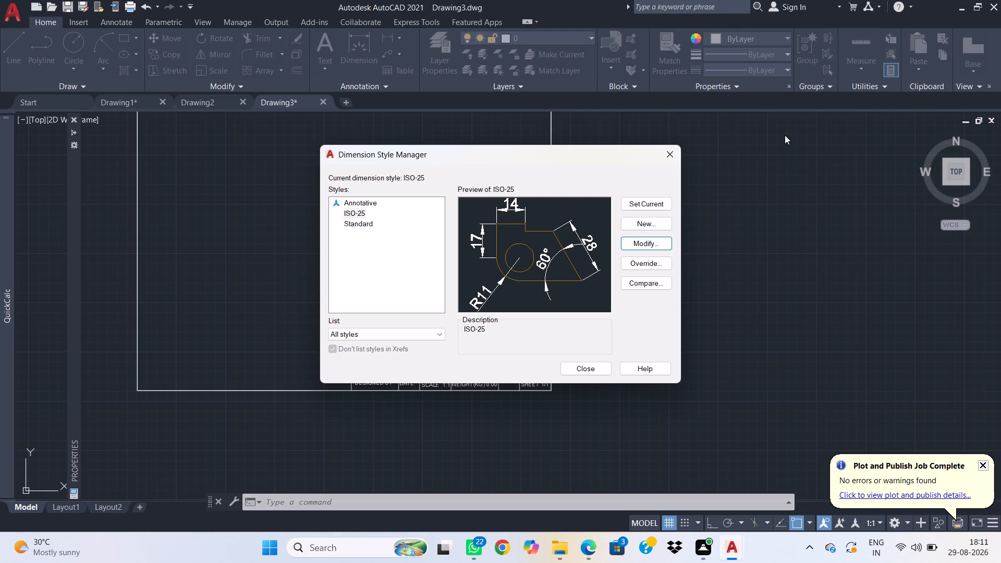
left_click(665, 157)
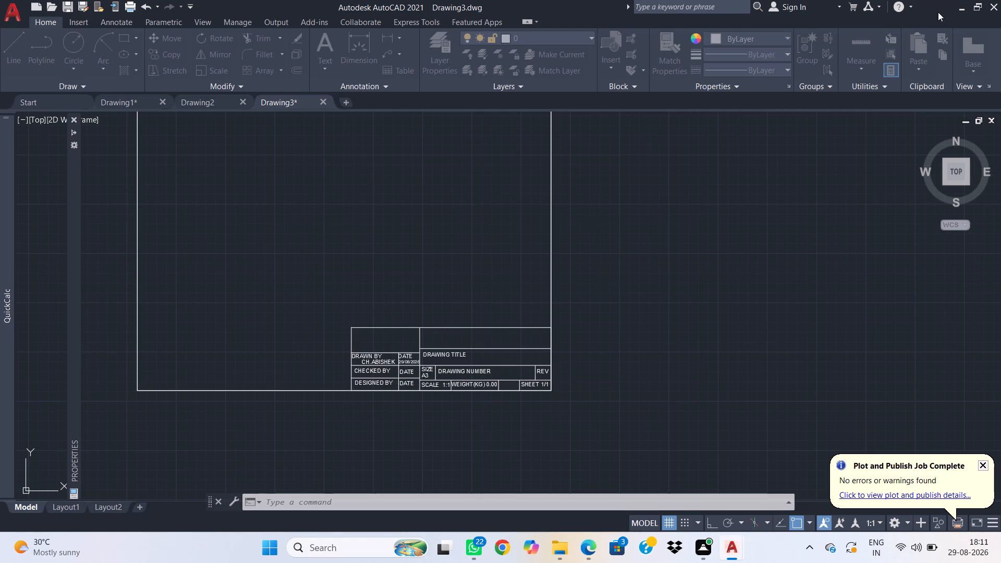
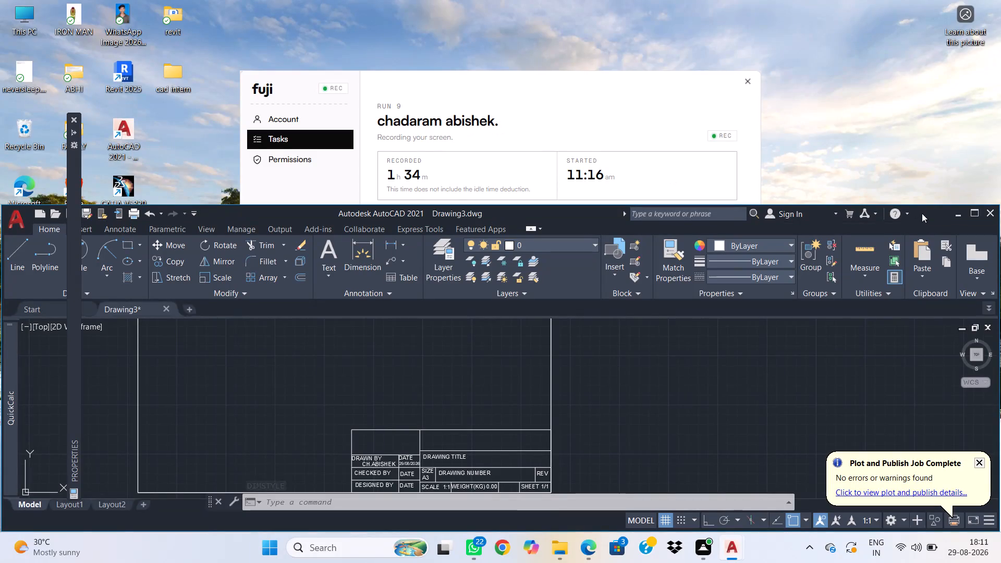
Maximize the drawing application's window with the A3 title-block frame drawing open.
left_click(974, 214)
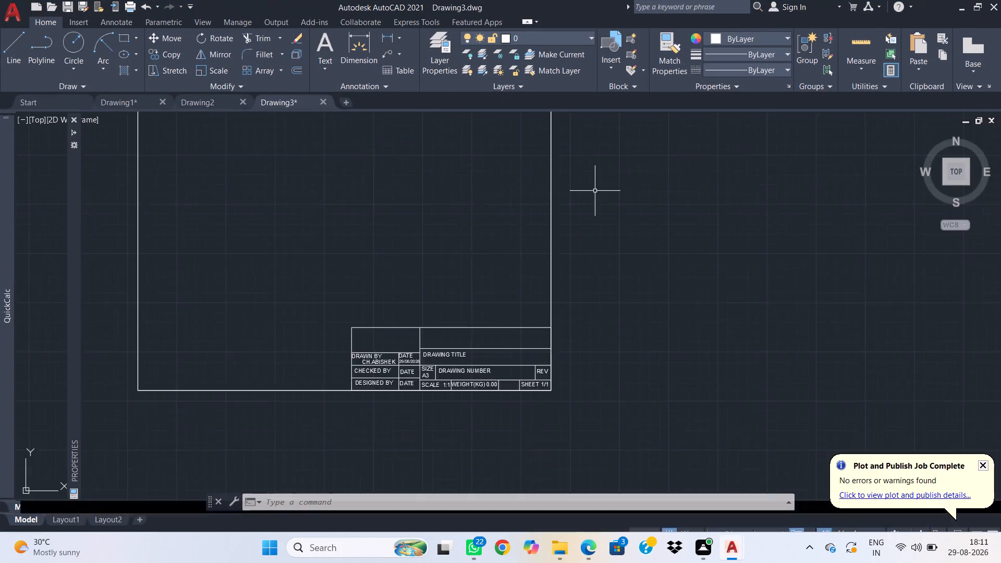
scroll(177, 226, "down", 1)
scroll(234, 174, "up", 1)
middle_click_drag(154, 186, 275, 243)
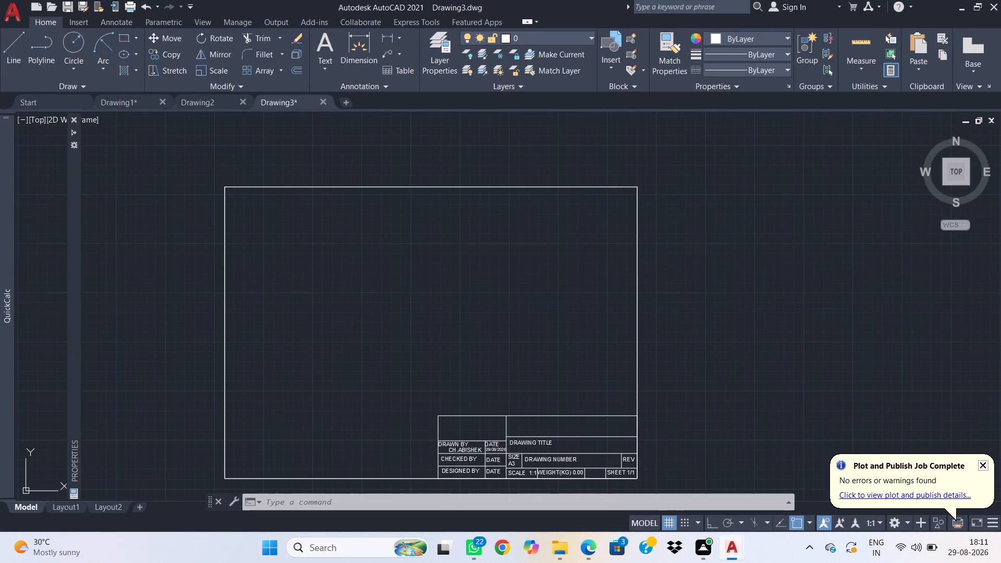
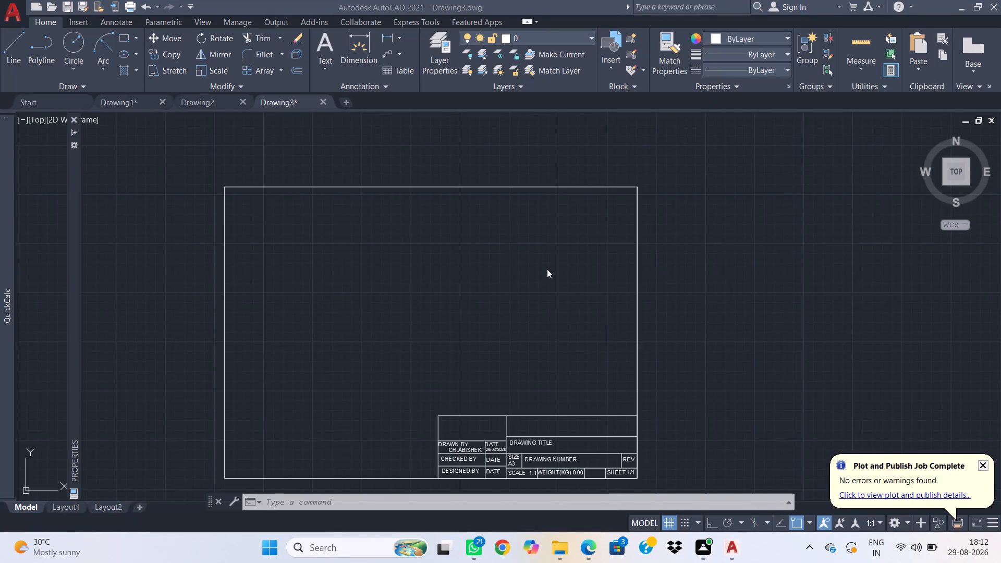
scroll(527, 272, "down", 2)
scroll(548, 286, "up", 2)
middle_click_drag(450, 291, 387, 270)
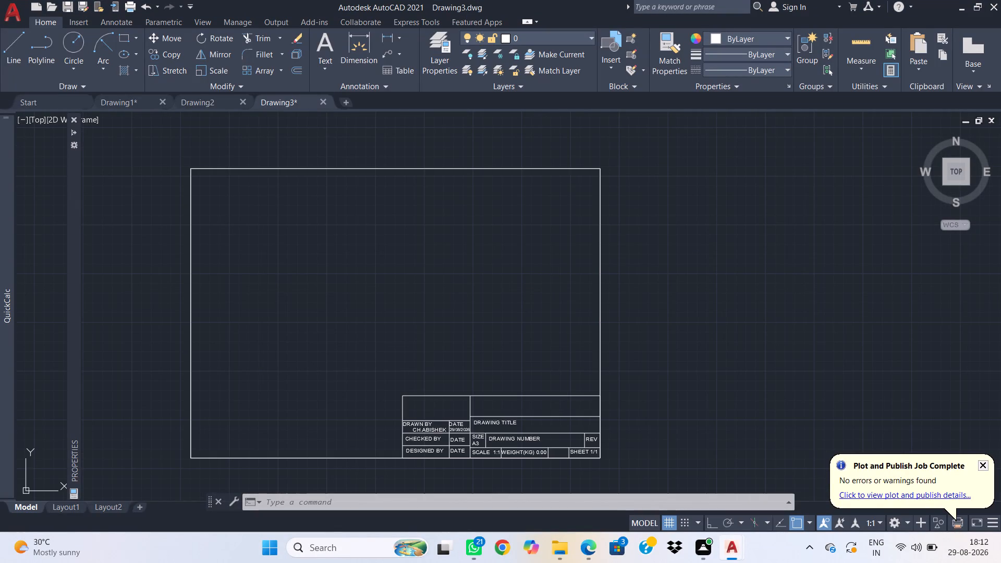
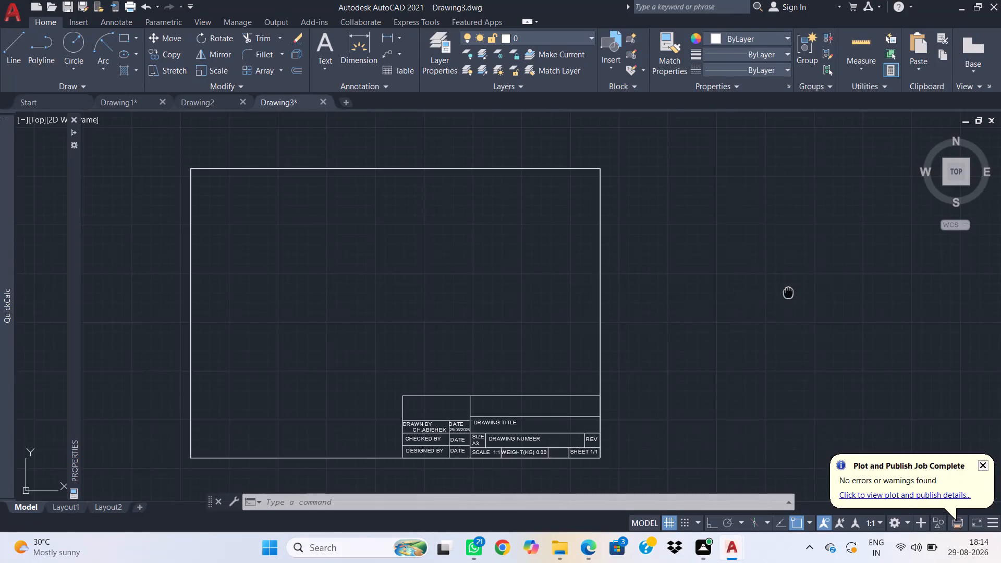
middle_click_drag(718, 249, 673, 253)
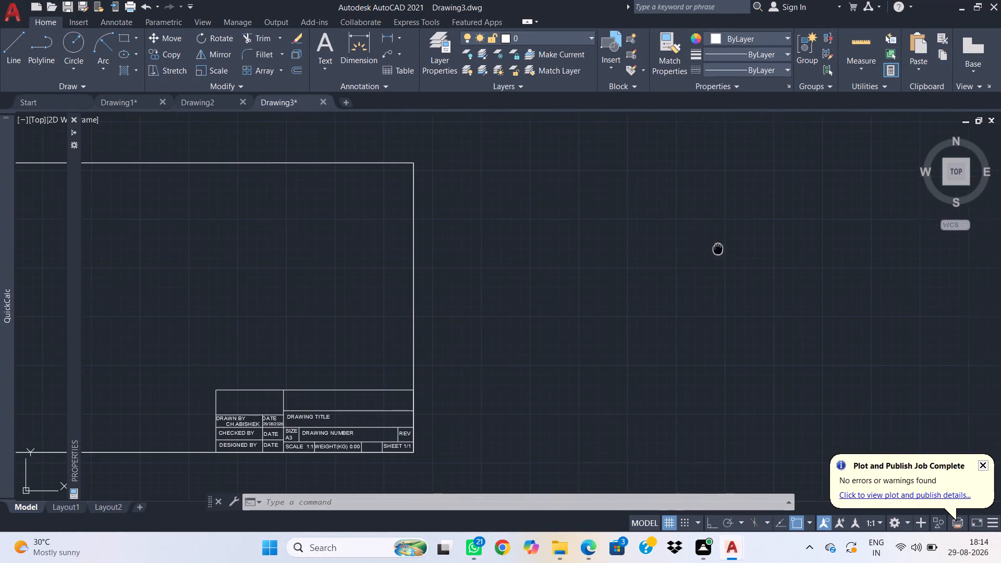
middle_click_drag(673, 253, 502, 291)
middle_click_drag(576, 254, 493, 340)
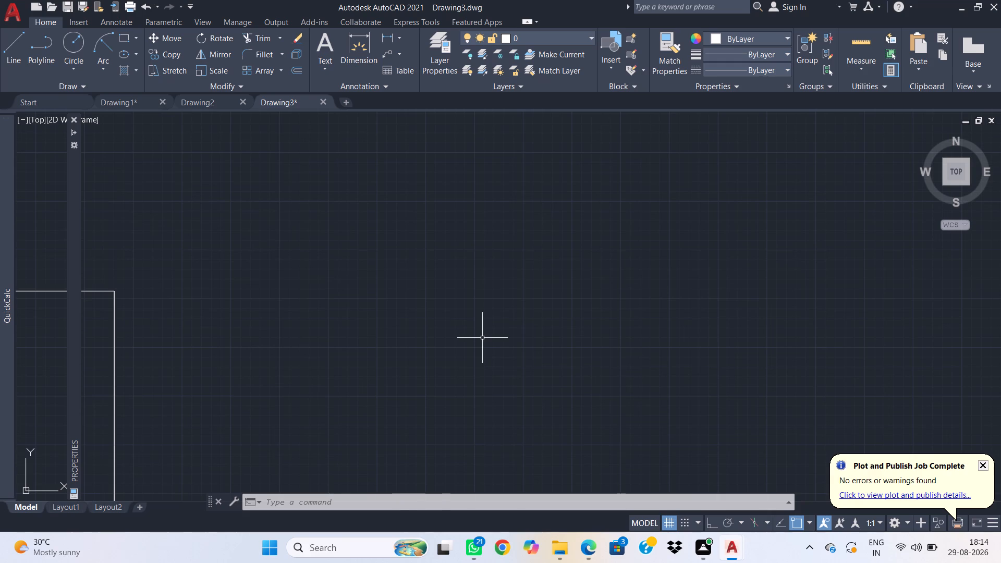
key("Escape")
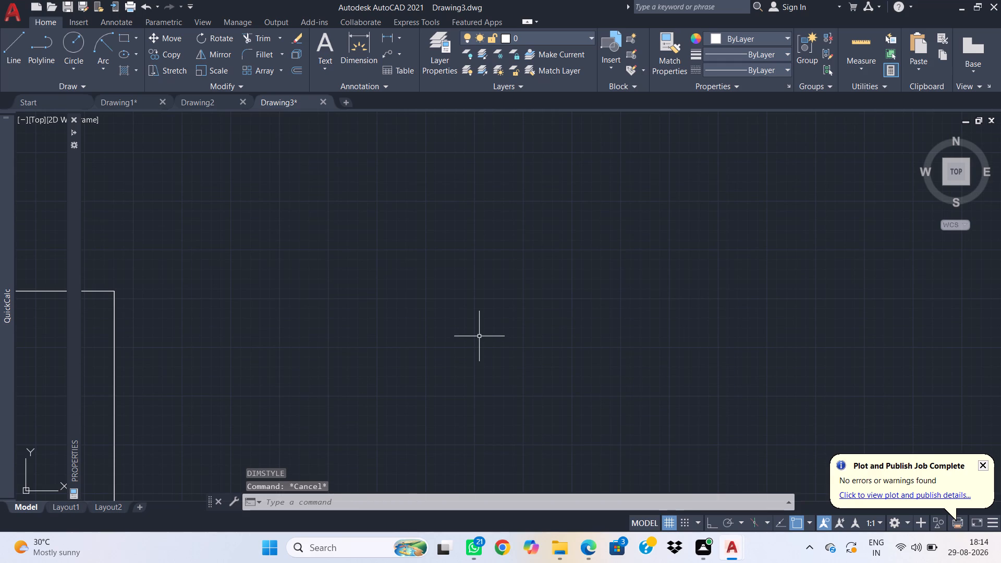
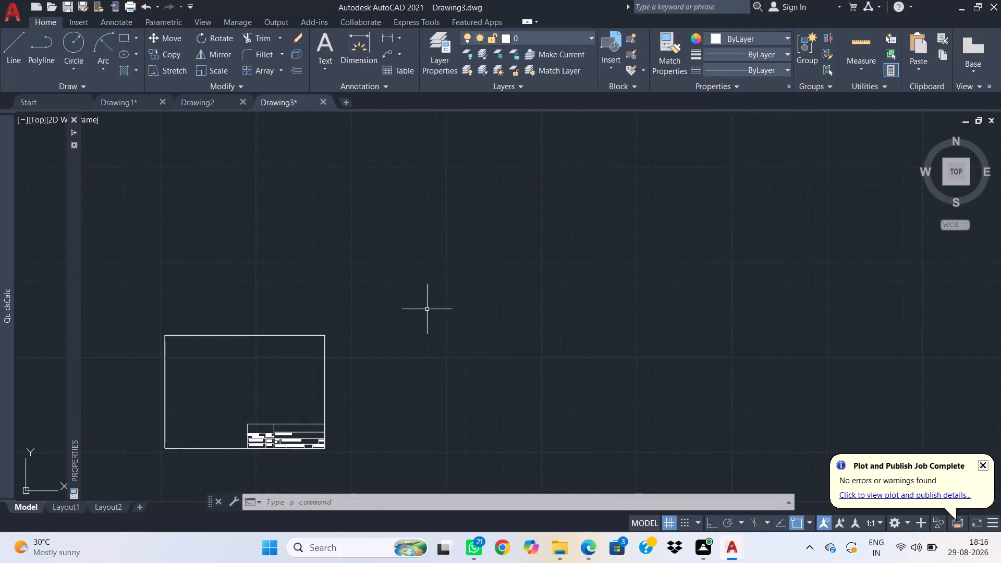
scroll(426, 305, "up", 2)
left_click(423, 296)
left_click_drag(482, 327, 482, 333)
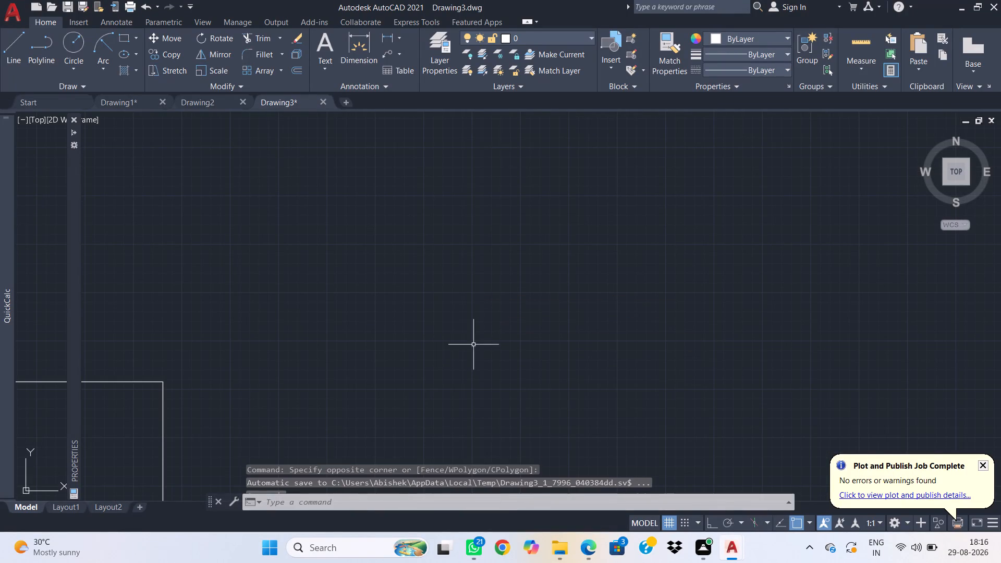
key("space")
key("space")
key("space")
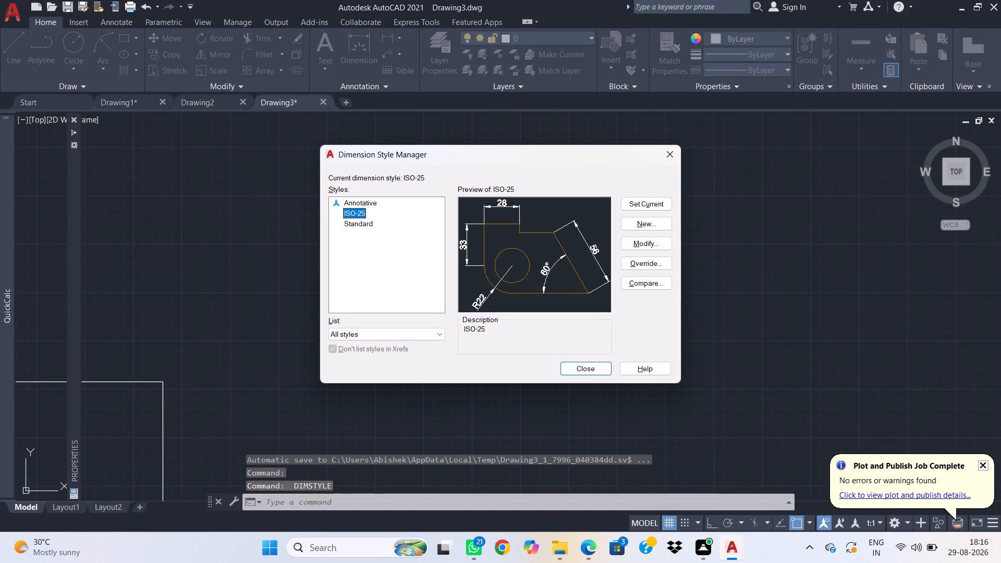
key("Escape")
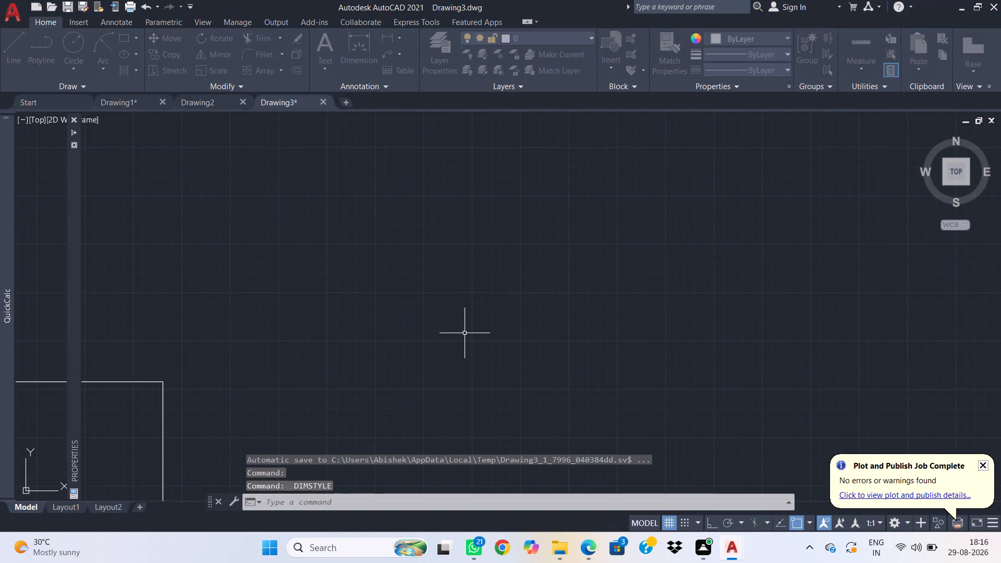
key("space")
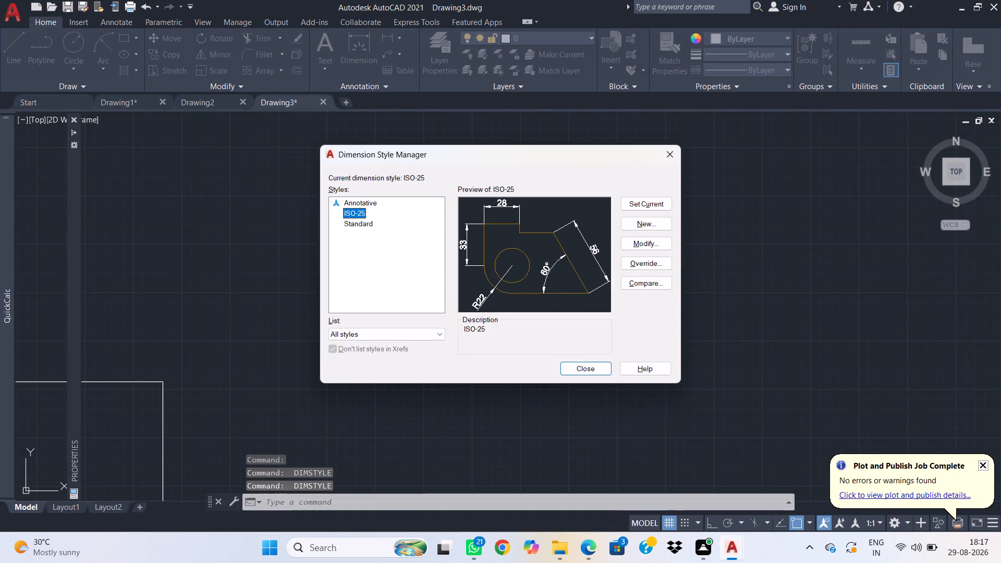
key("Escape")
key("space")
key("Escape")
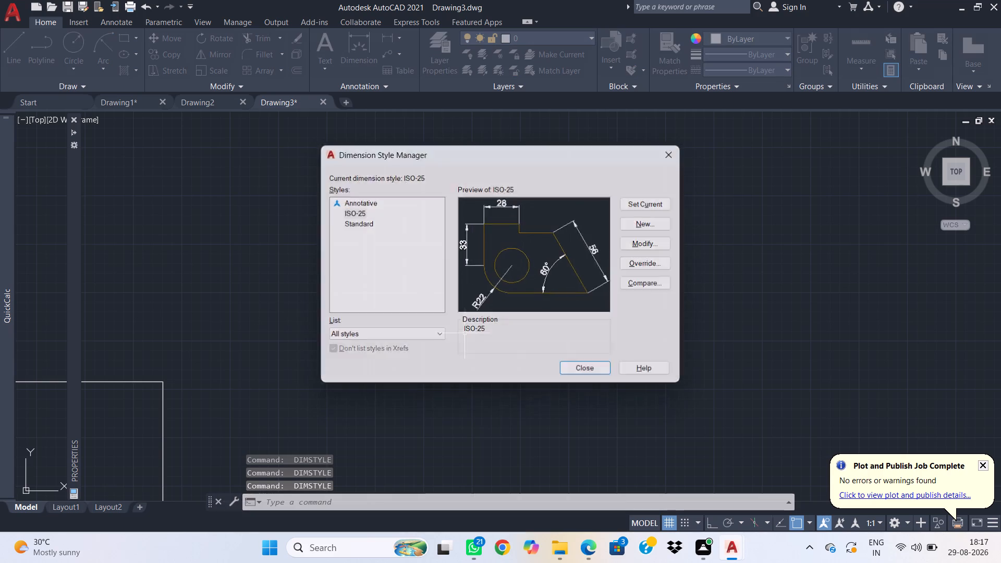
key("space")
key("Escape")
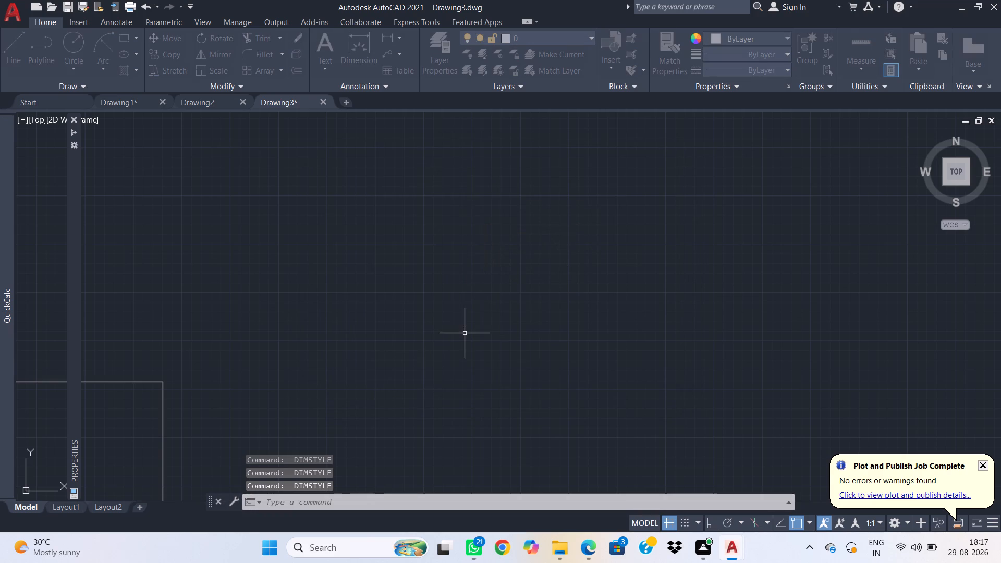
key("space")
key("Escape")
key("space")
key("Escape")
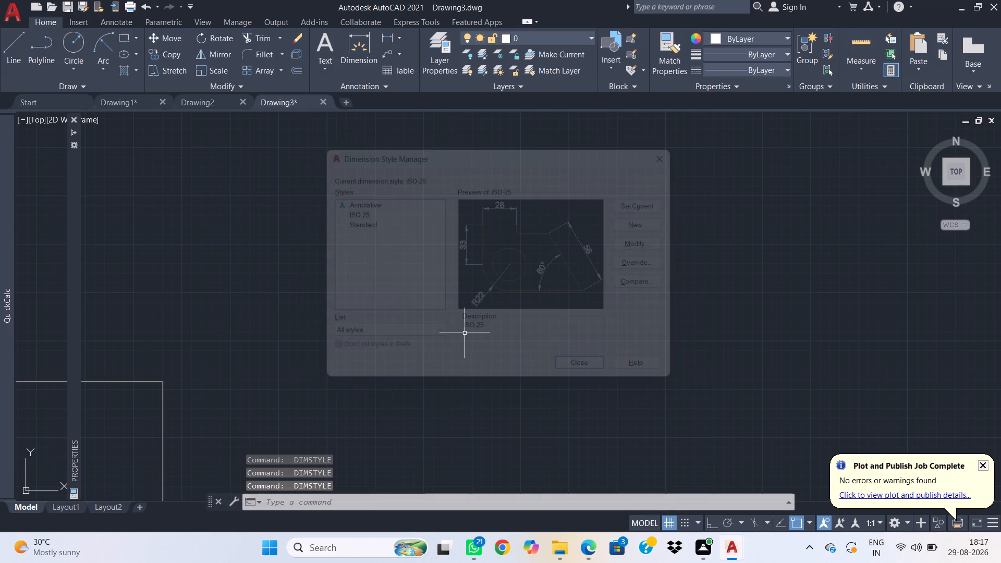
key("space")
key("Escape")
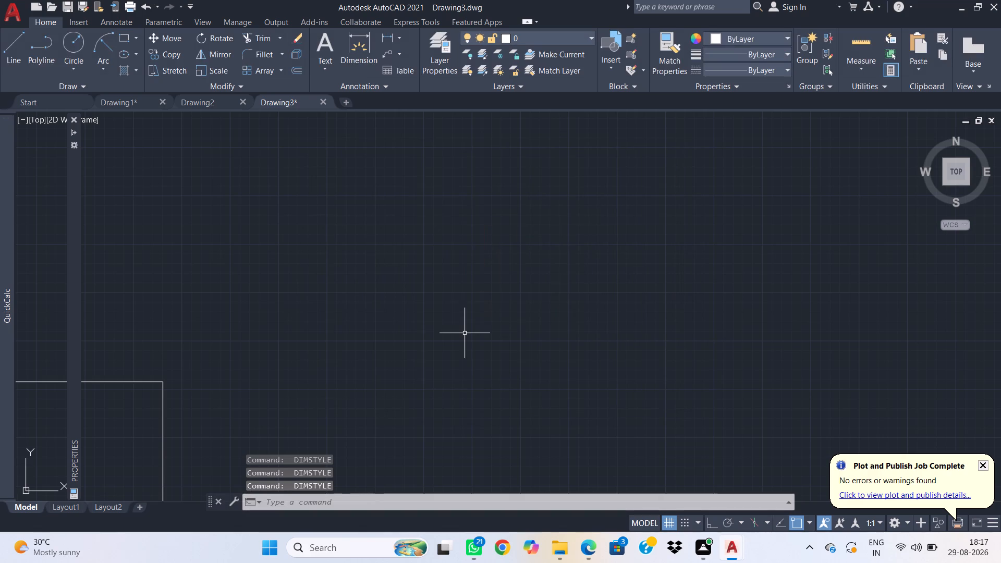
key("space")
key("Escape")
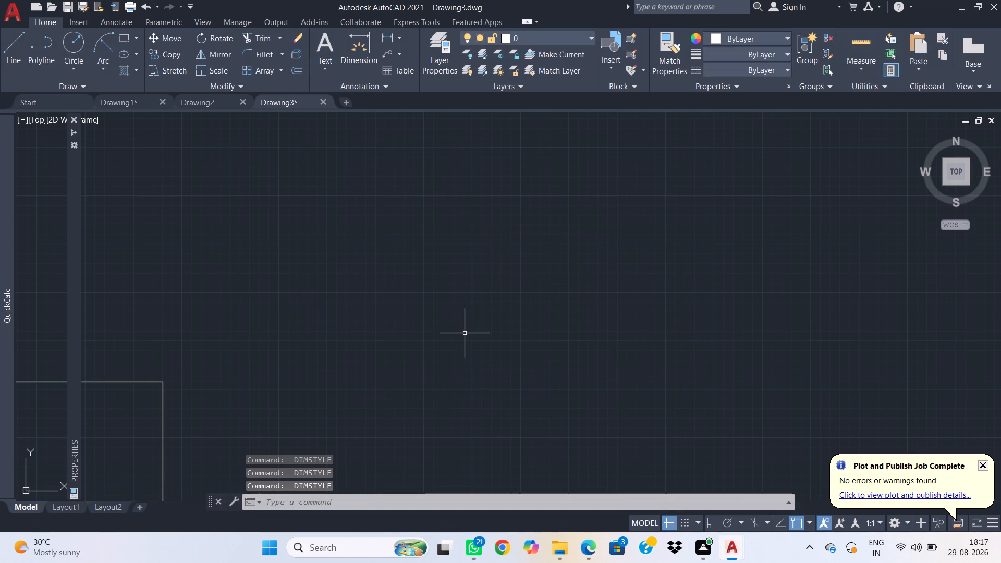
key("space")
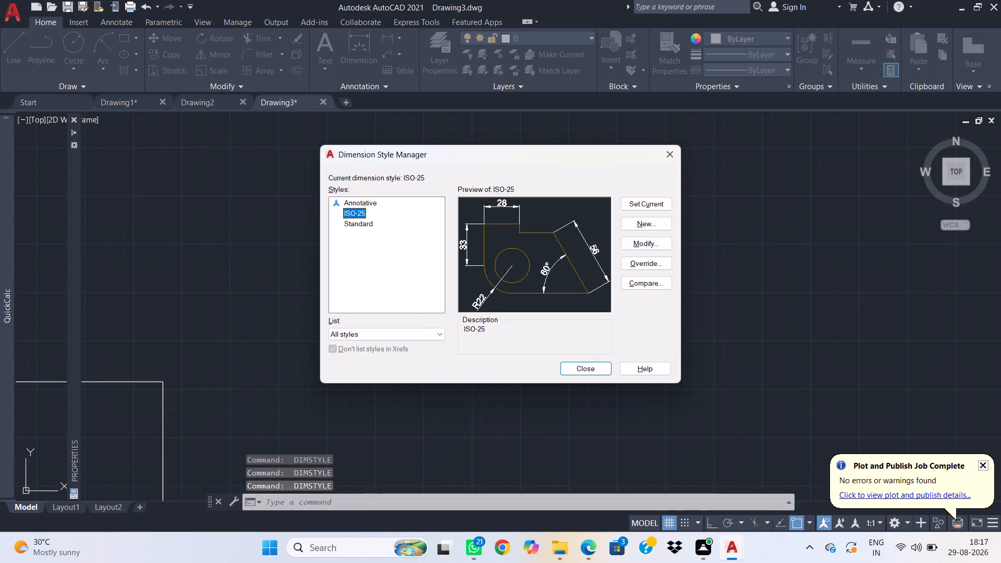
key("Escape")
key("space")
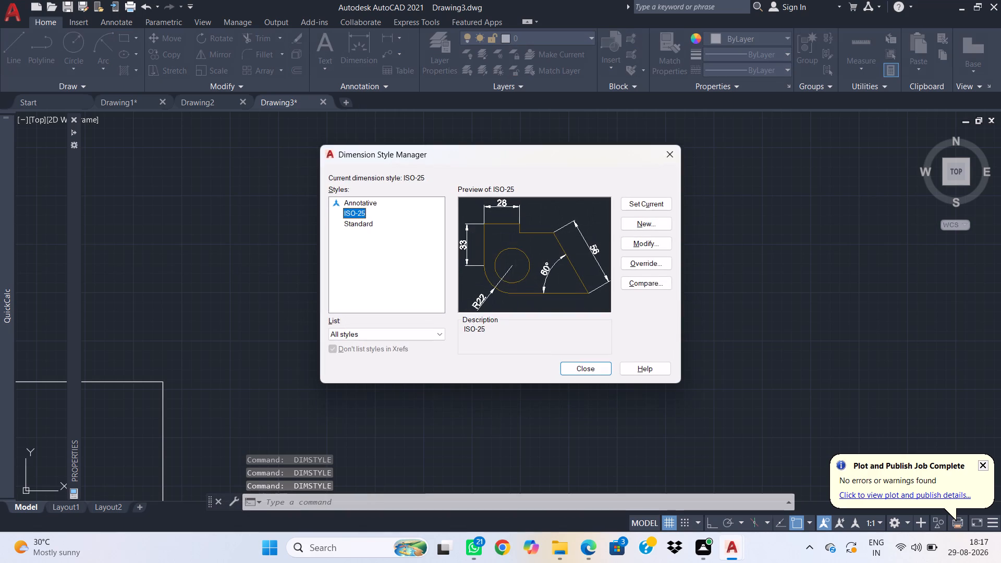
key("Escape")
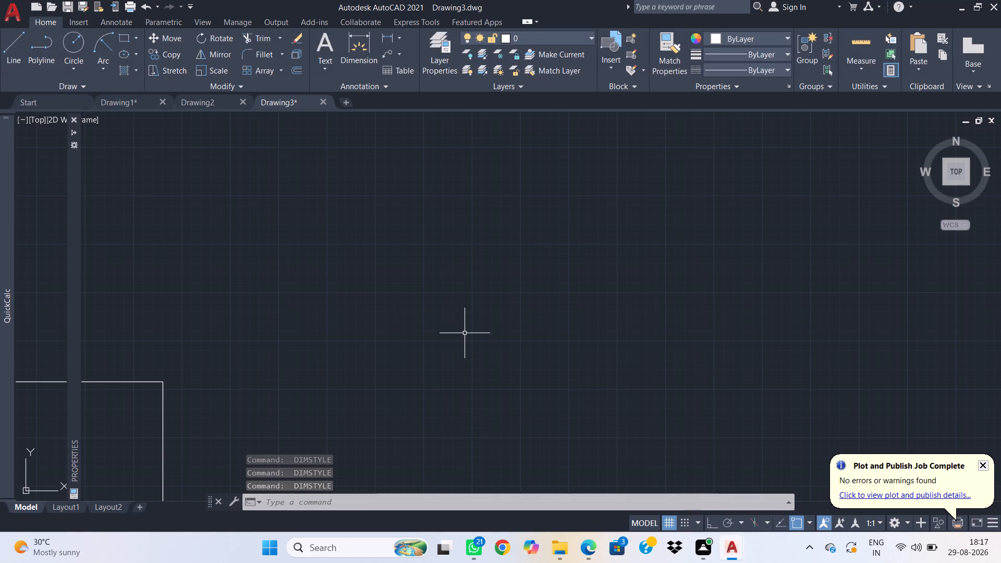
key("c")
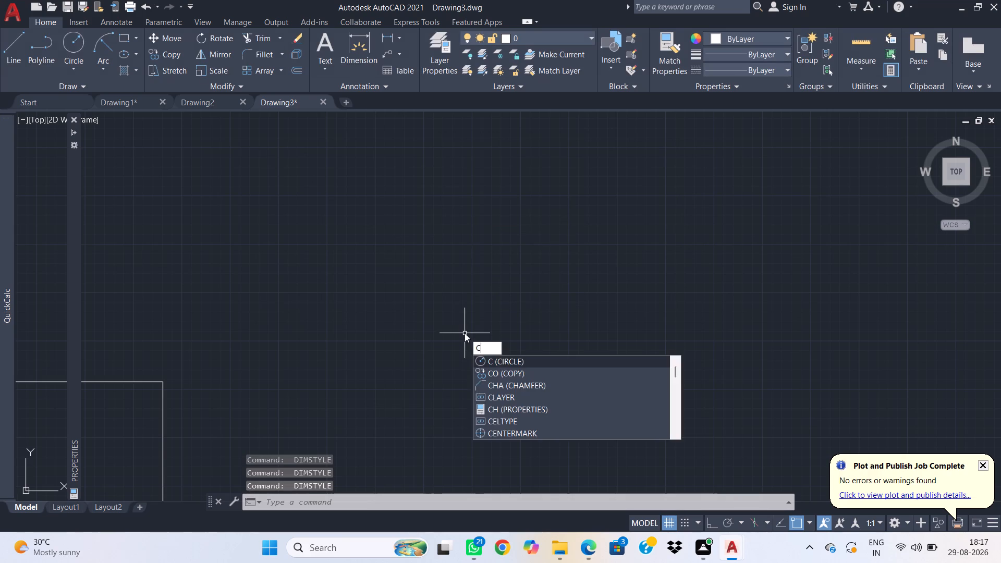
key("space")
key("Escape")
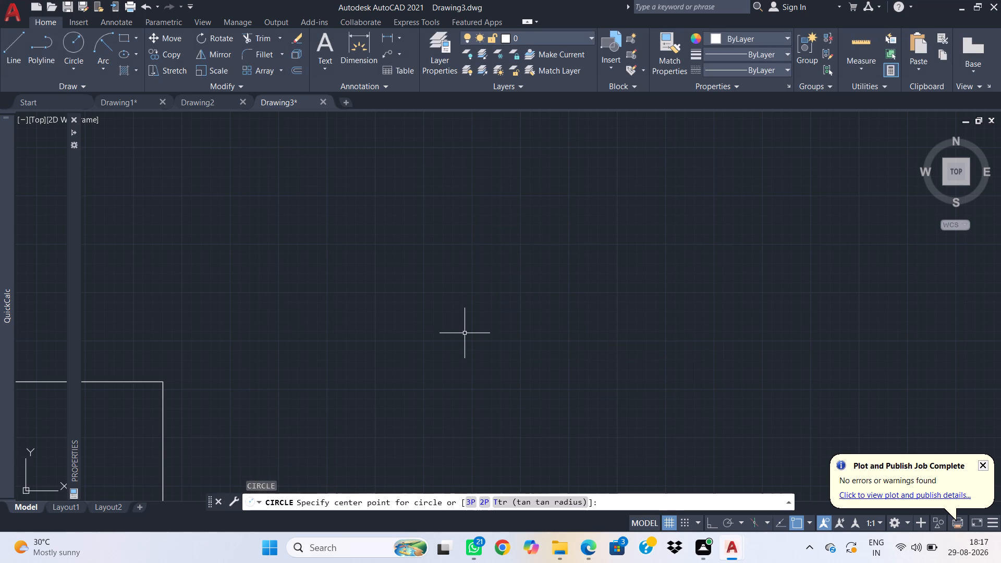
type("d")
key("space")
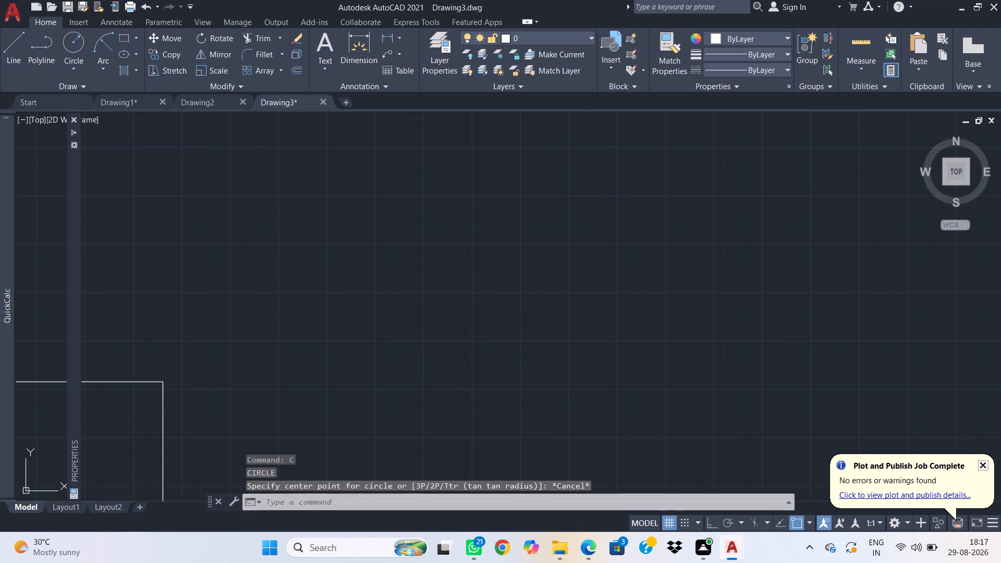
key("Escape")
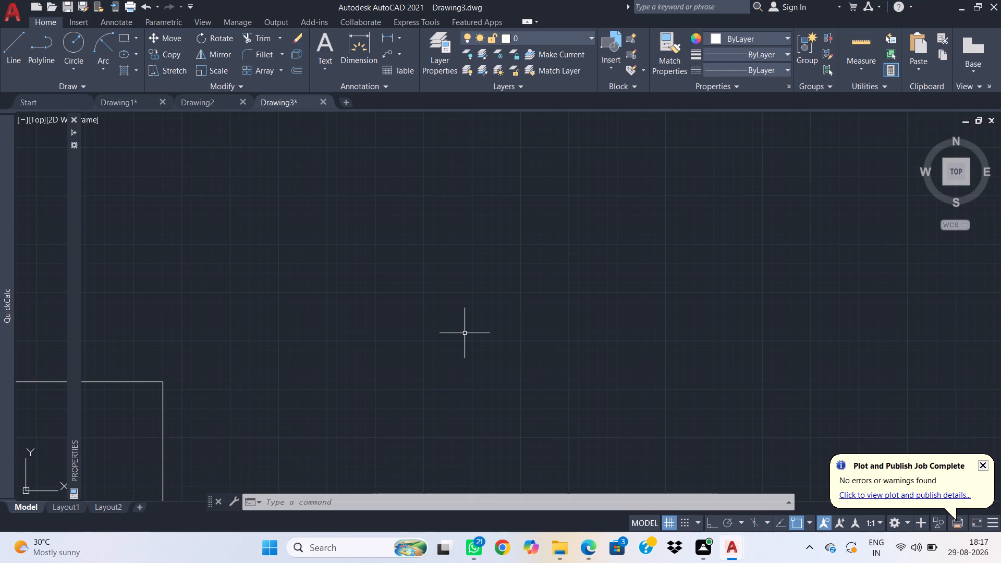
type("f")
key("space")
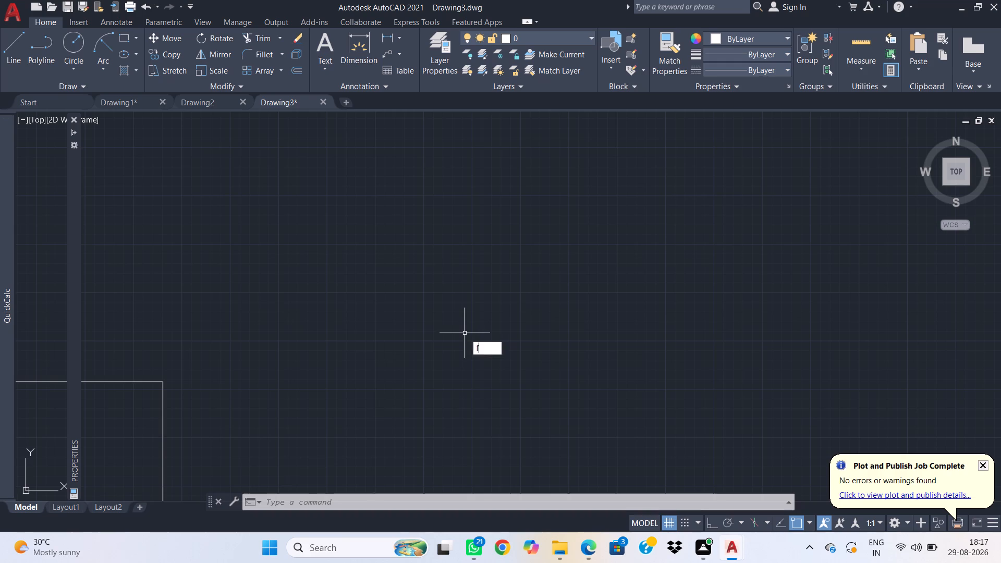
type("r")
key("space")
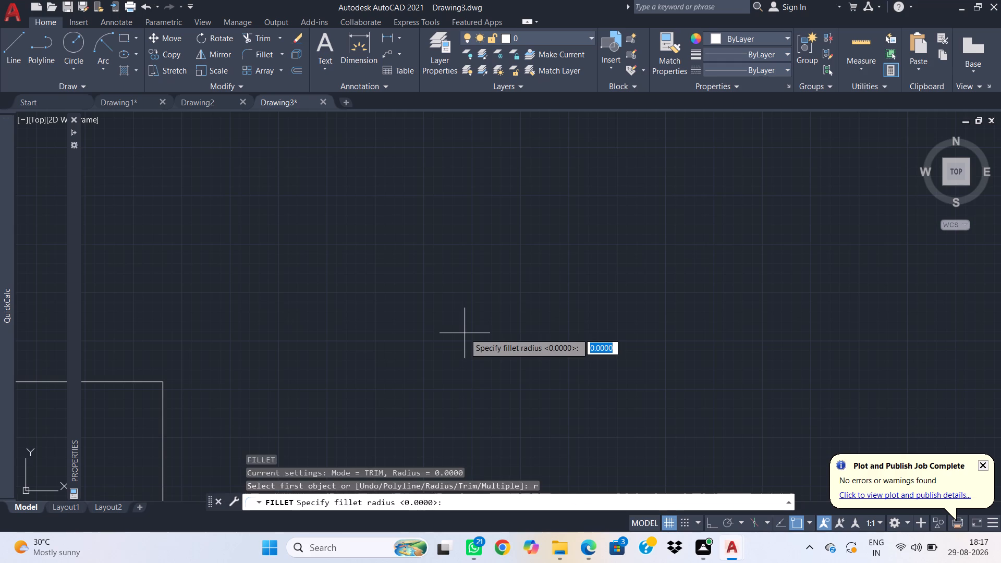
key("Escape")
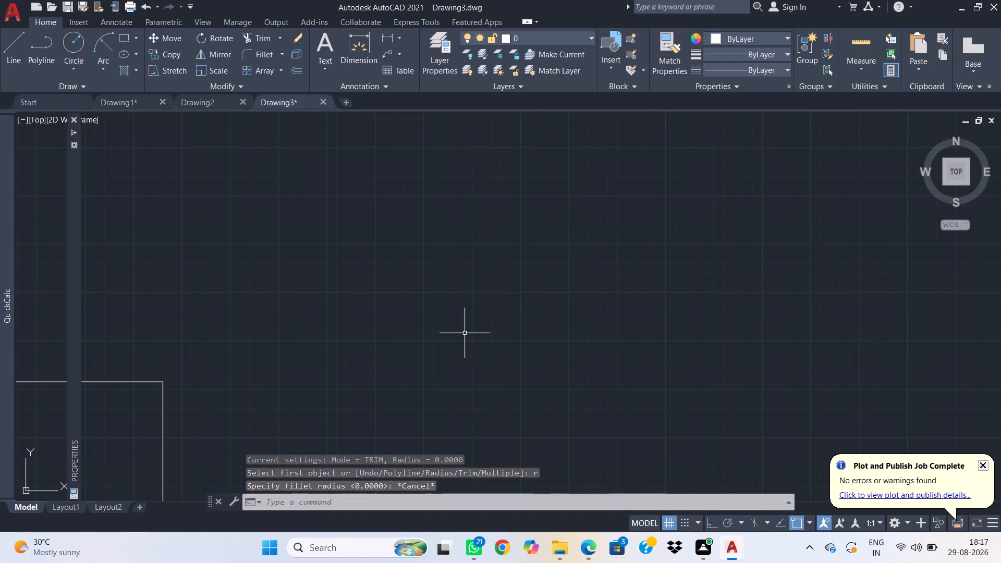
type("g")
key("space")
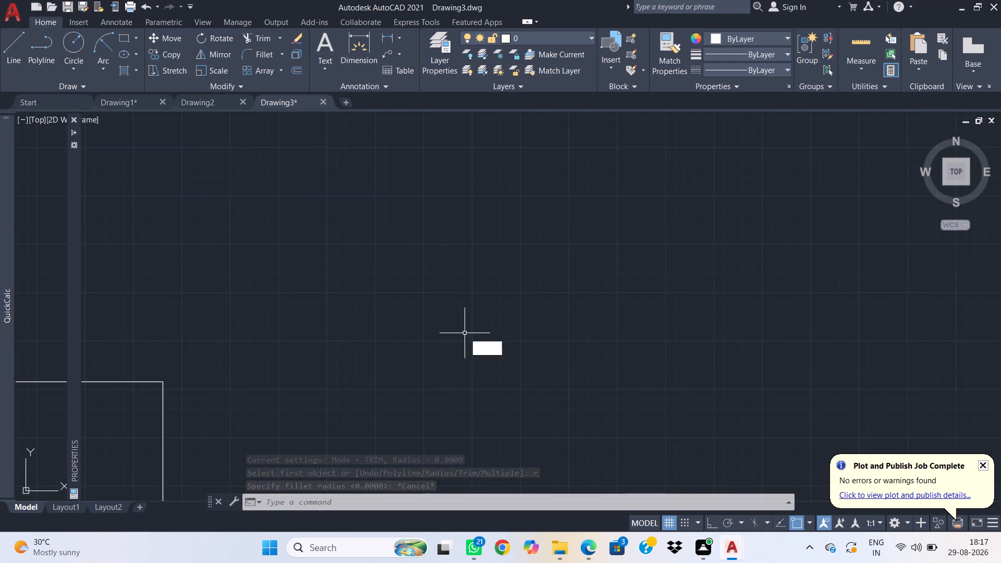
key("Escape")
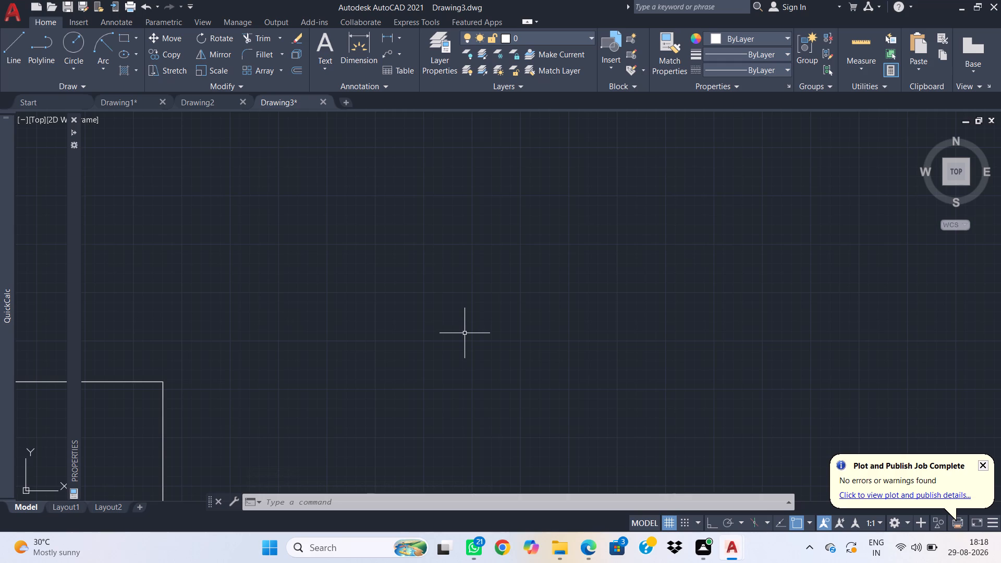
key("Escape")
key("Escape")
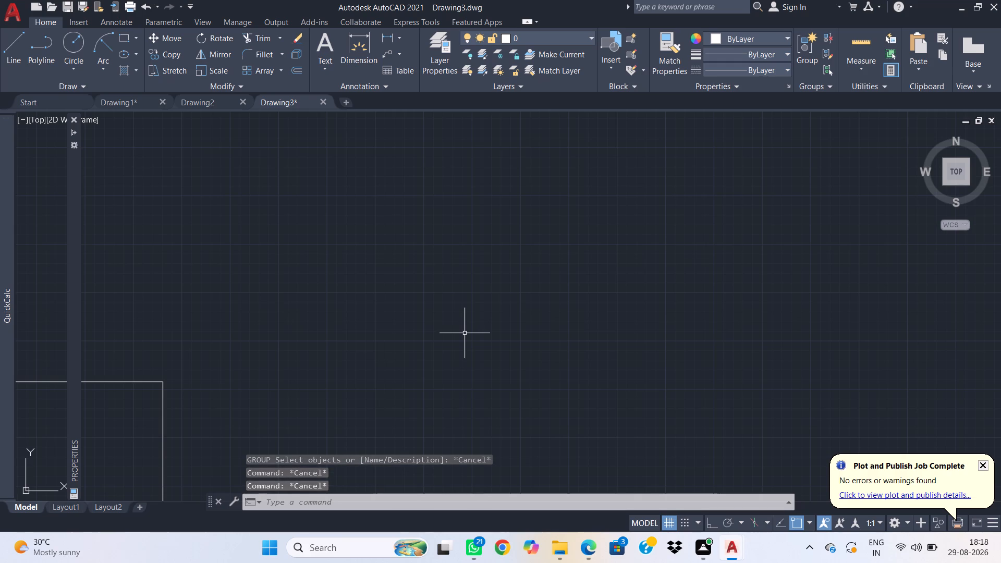
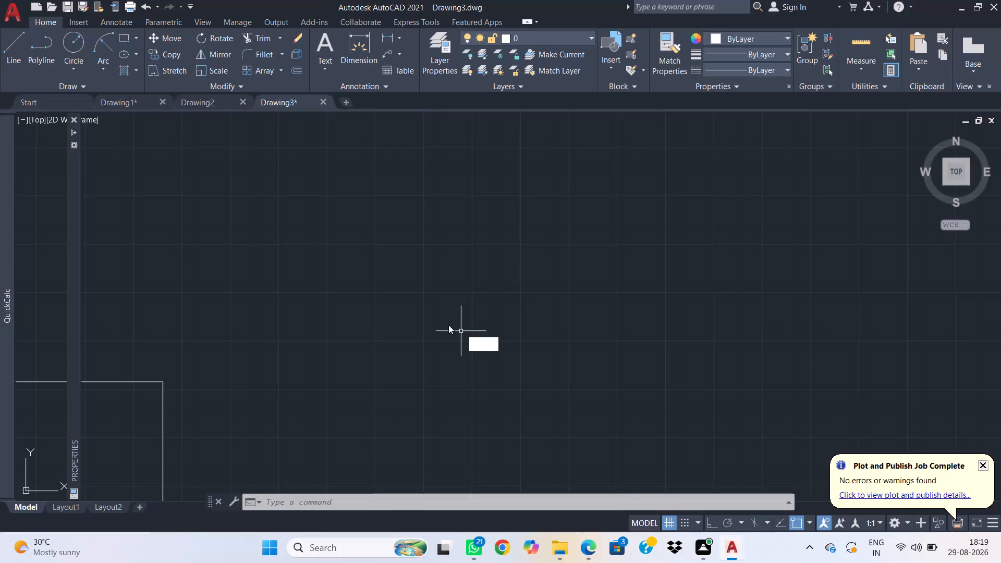
Draw a circle defined by its diameter, centred in the empty space outside the frame's upper-right corner.
left_click(517, 267)
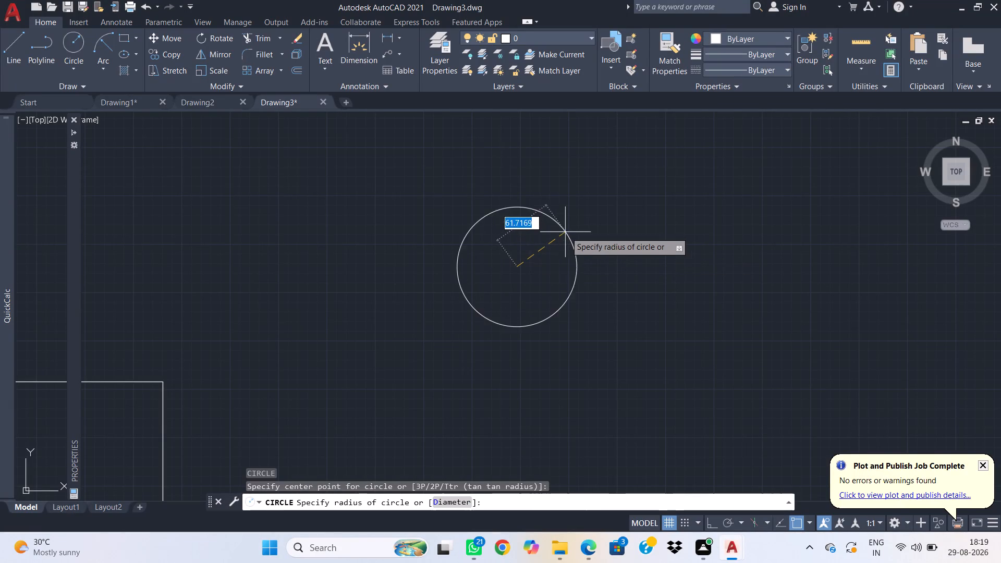
type("d")
key("space")
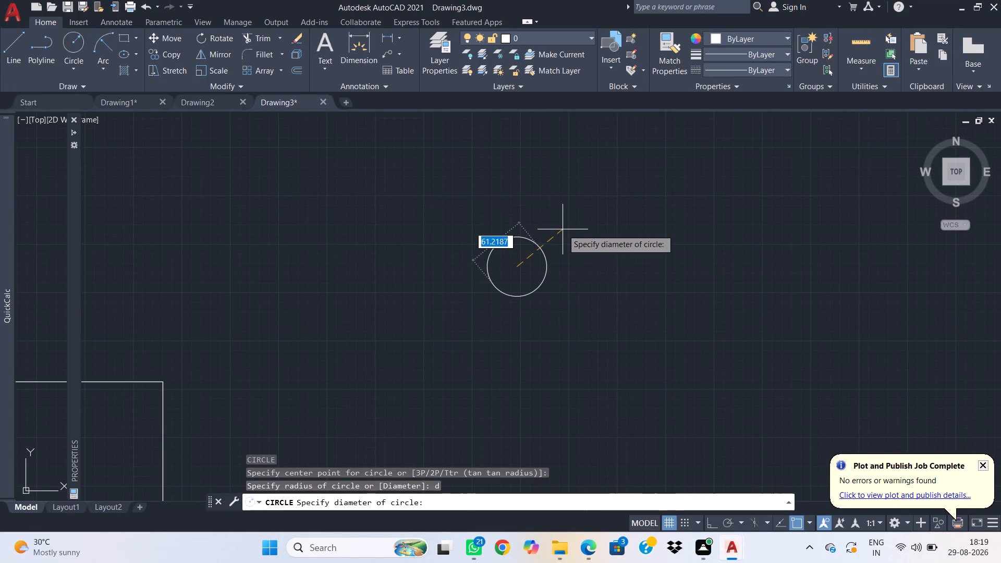
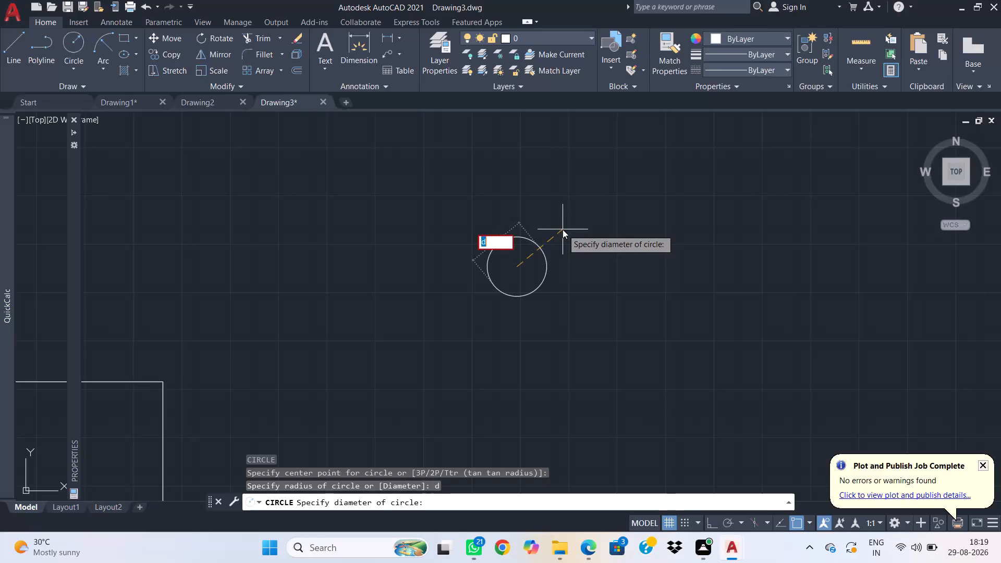
Set the diameter of the circle being drawn outside the frame's upper-right corner to 160.
key("Escape")
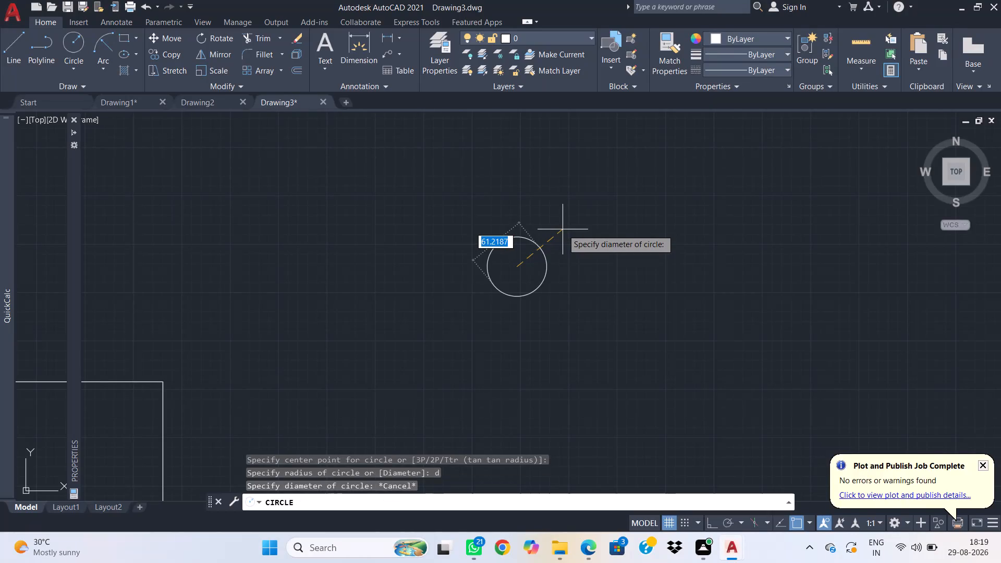
type("160")
key("Return")
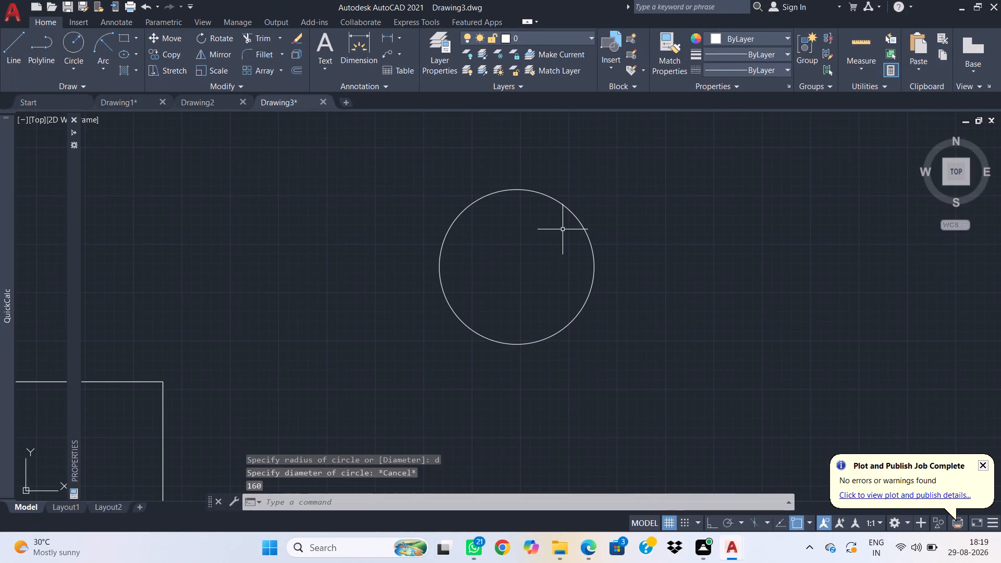
Draw a concentric circle of diameter 80 at the centre of the 160-diameter circle.
scroll(550, 238, "up", 2)
scroll(549, 254, "down", 1)
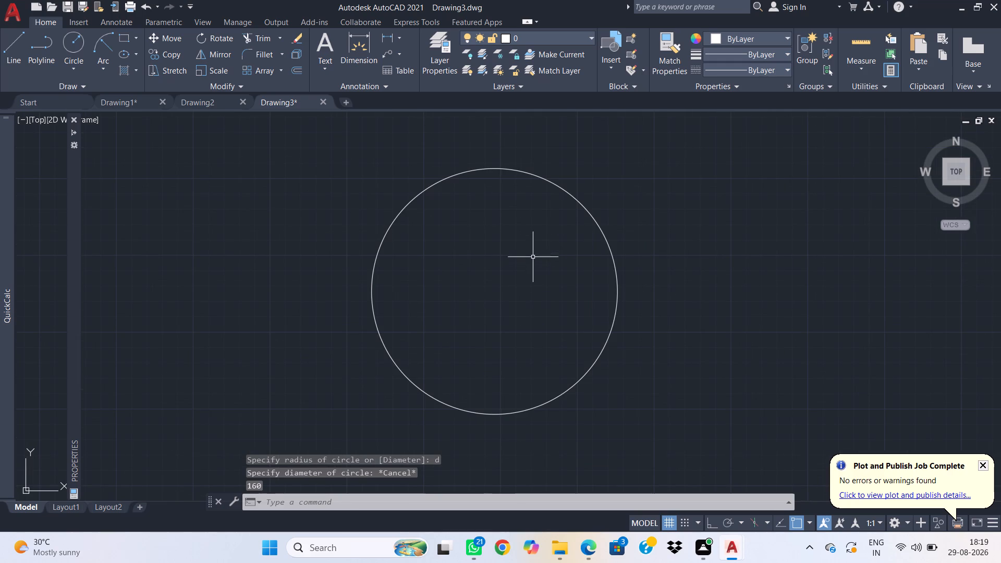
key("c")
key("space")
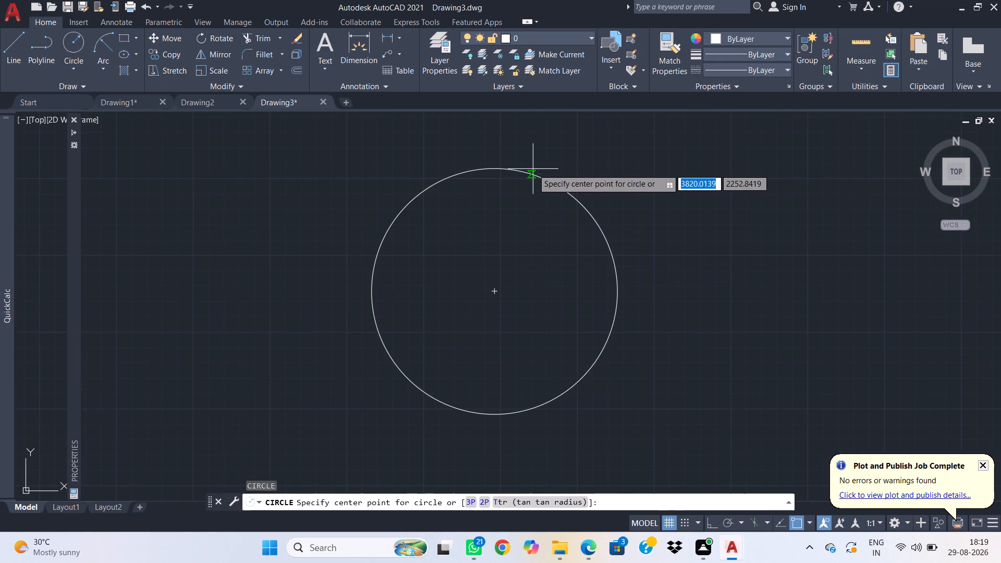
left_click(494, 291)
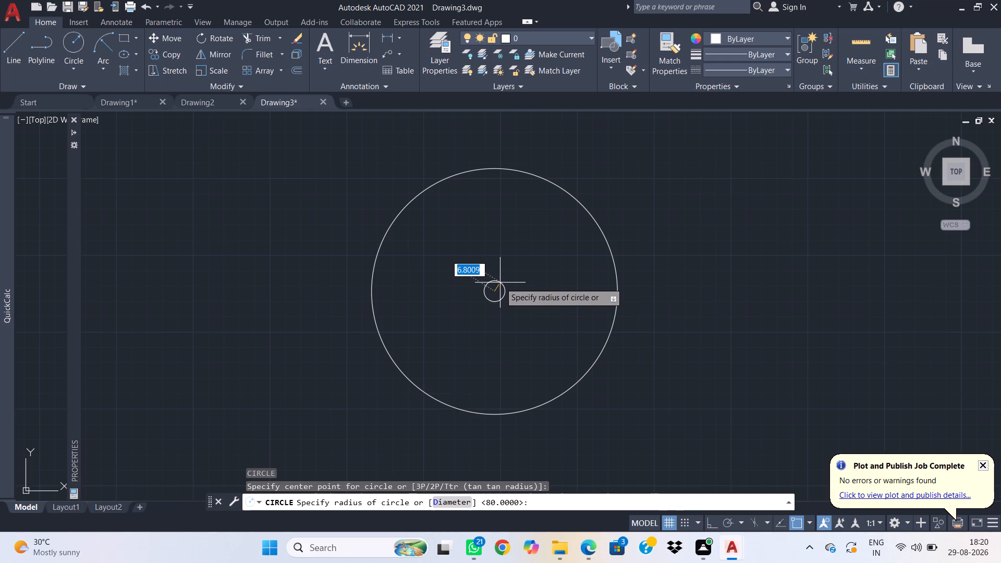
type("d")
key("space")
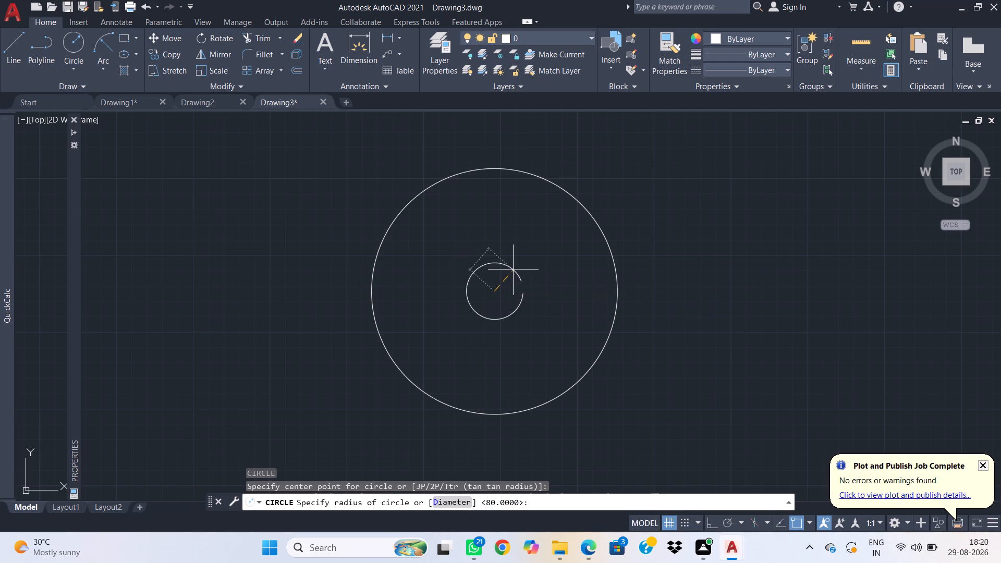
type("80")
key("Return")
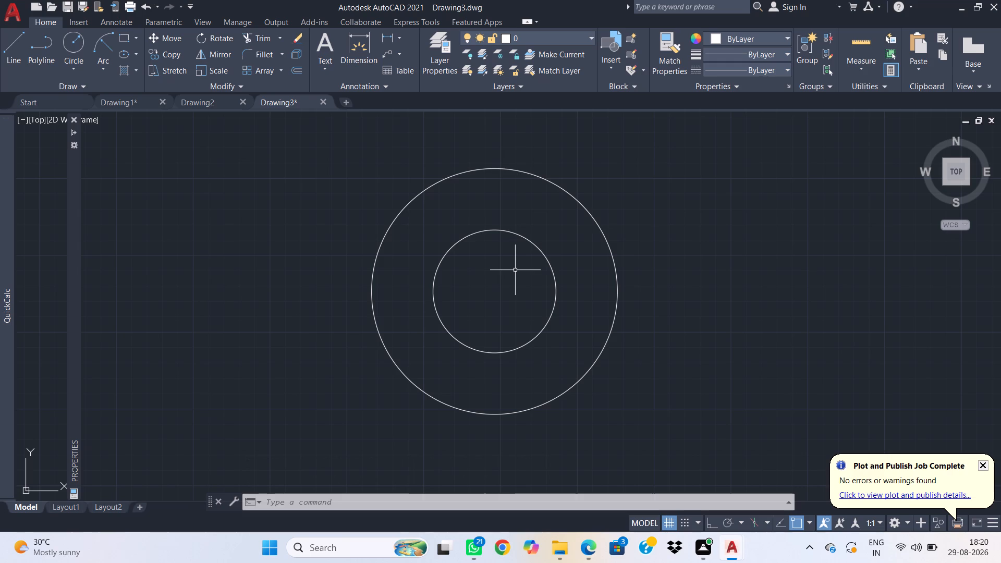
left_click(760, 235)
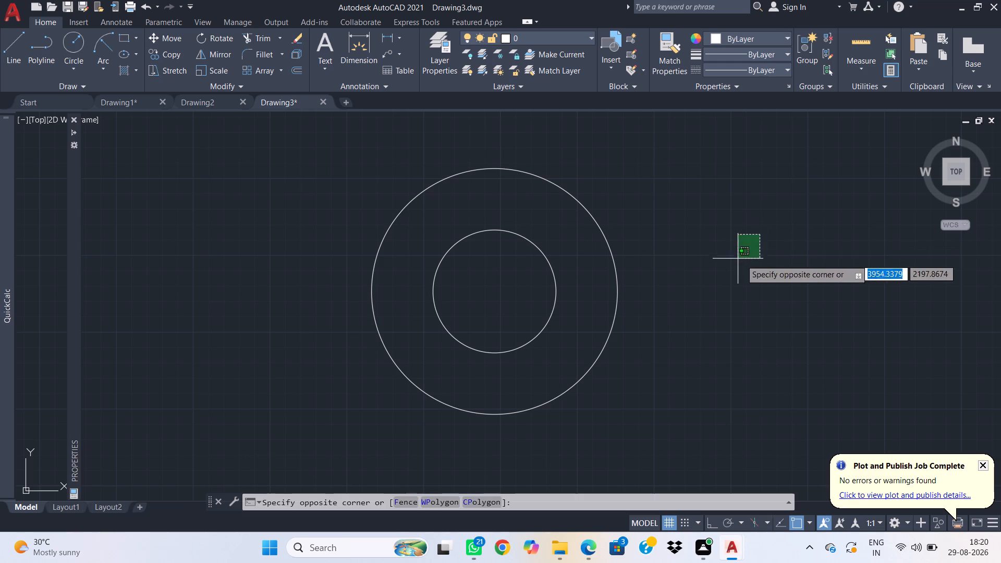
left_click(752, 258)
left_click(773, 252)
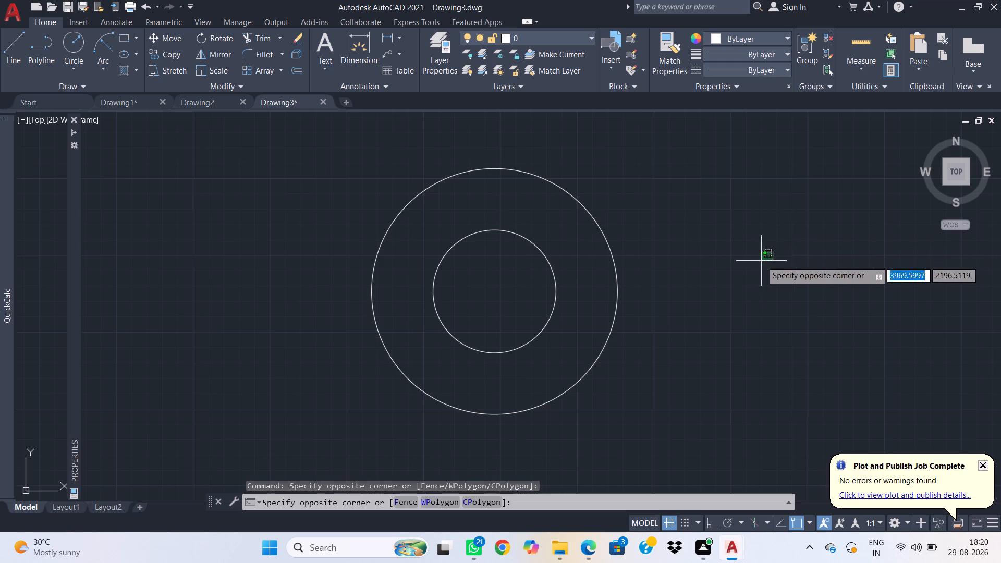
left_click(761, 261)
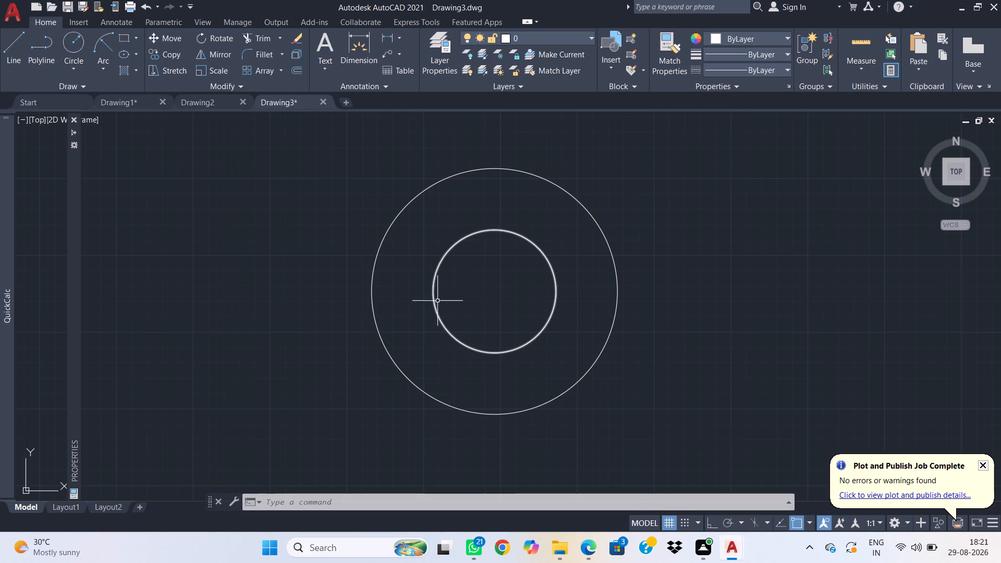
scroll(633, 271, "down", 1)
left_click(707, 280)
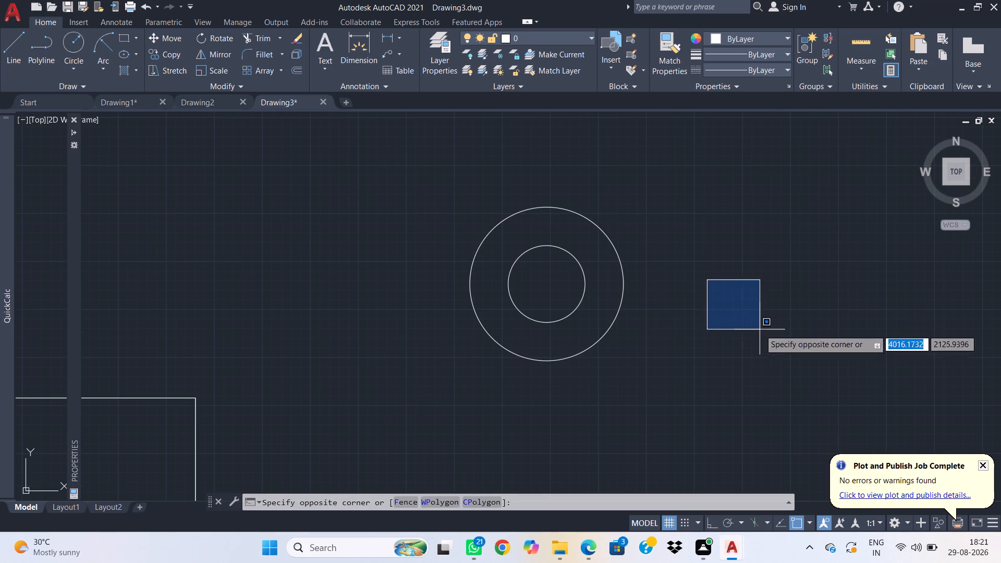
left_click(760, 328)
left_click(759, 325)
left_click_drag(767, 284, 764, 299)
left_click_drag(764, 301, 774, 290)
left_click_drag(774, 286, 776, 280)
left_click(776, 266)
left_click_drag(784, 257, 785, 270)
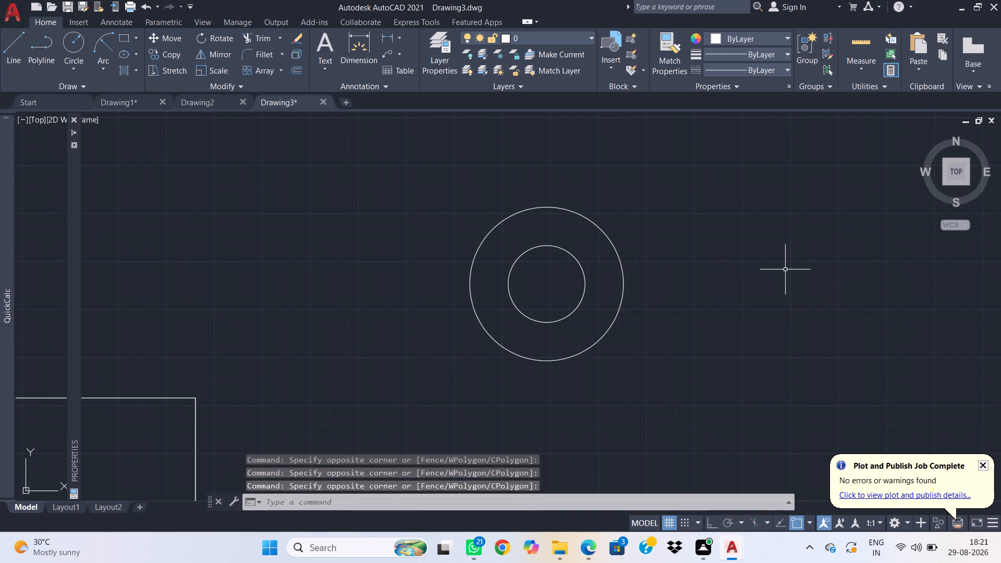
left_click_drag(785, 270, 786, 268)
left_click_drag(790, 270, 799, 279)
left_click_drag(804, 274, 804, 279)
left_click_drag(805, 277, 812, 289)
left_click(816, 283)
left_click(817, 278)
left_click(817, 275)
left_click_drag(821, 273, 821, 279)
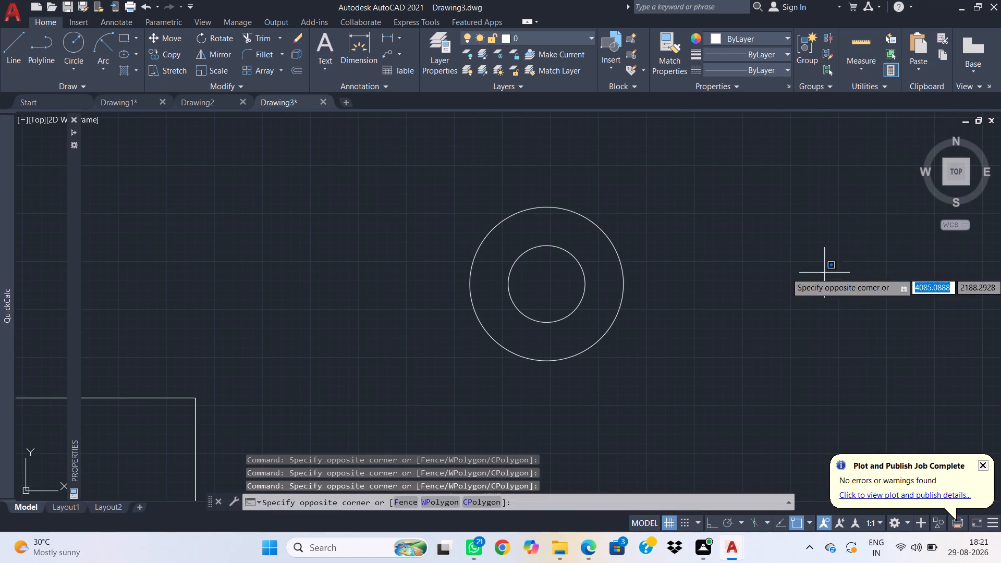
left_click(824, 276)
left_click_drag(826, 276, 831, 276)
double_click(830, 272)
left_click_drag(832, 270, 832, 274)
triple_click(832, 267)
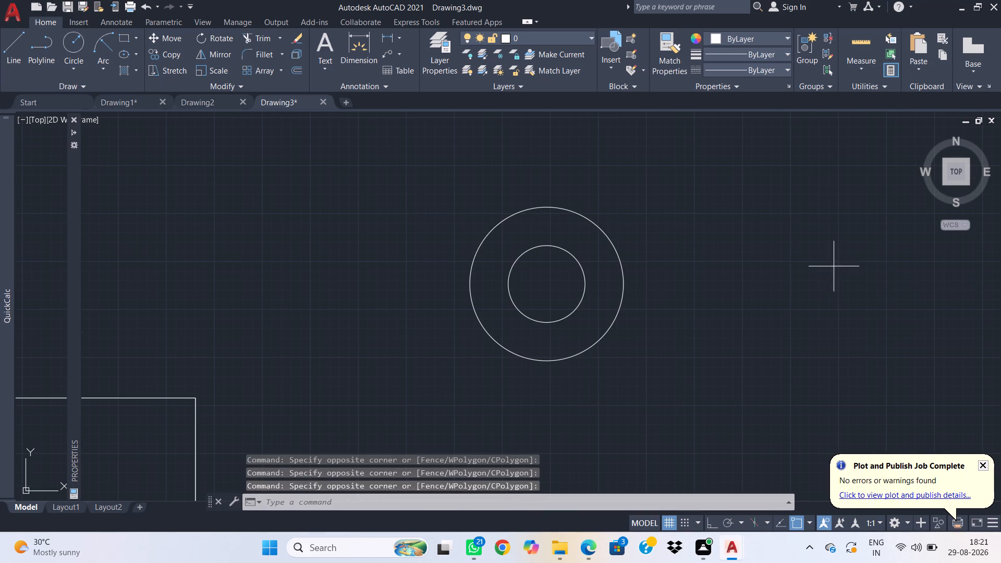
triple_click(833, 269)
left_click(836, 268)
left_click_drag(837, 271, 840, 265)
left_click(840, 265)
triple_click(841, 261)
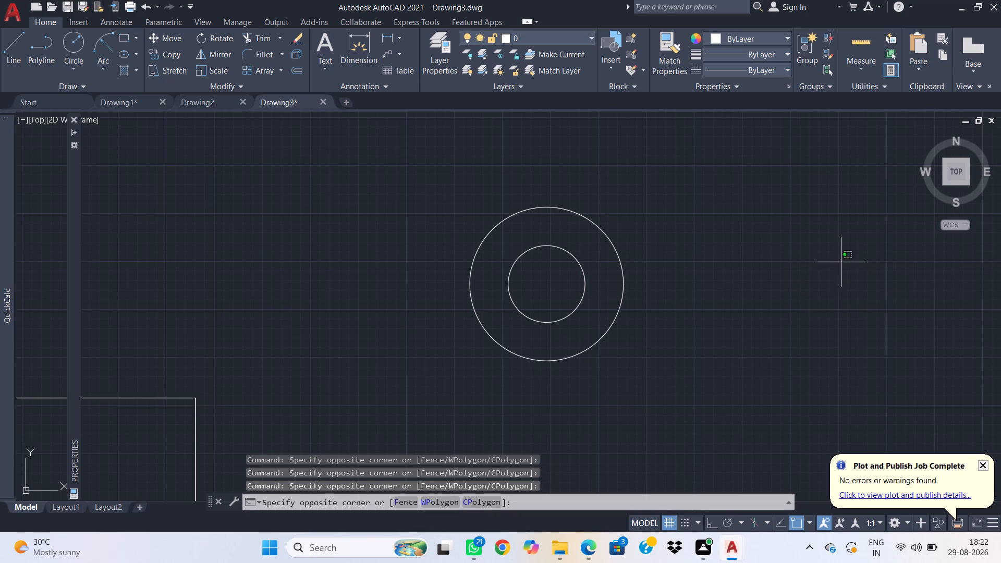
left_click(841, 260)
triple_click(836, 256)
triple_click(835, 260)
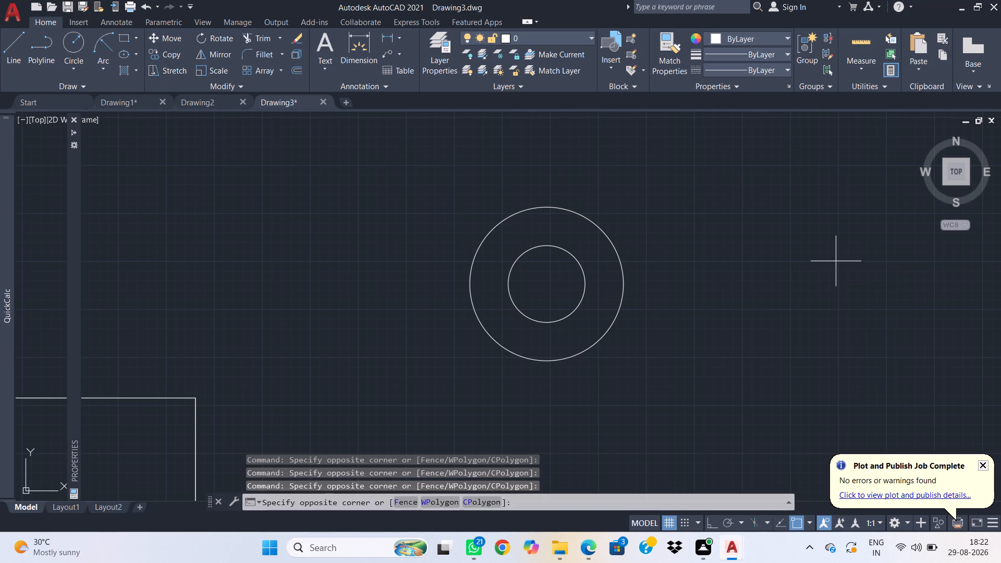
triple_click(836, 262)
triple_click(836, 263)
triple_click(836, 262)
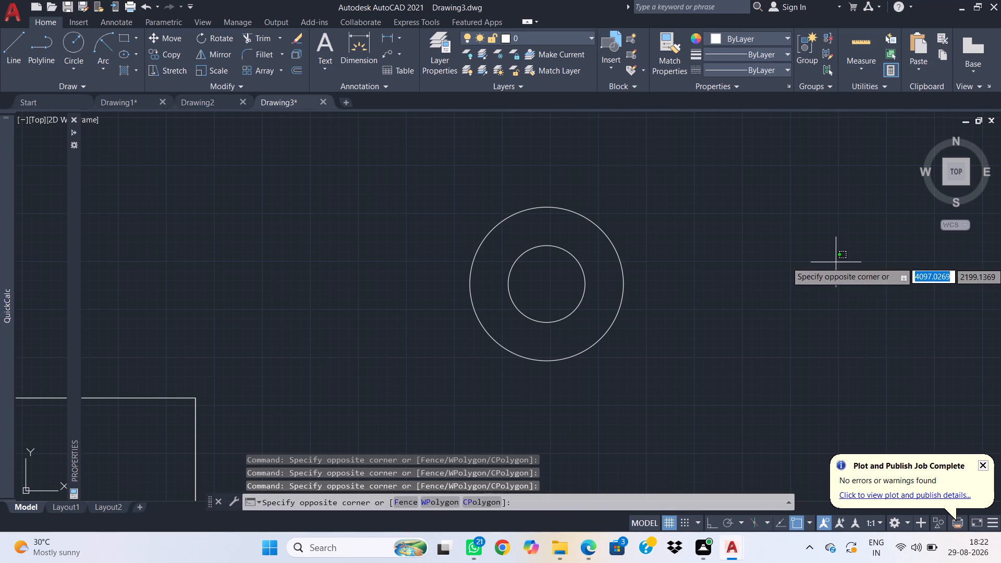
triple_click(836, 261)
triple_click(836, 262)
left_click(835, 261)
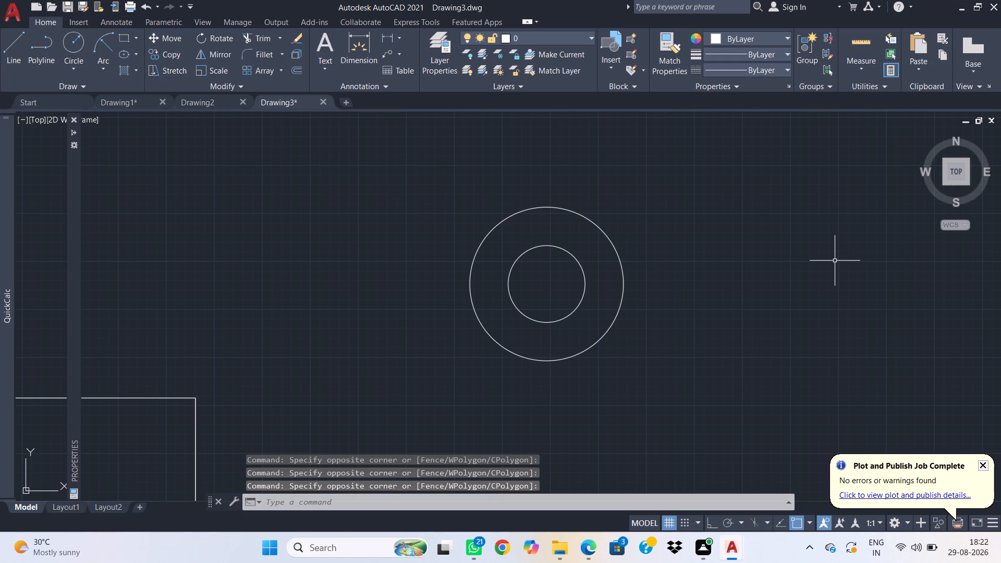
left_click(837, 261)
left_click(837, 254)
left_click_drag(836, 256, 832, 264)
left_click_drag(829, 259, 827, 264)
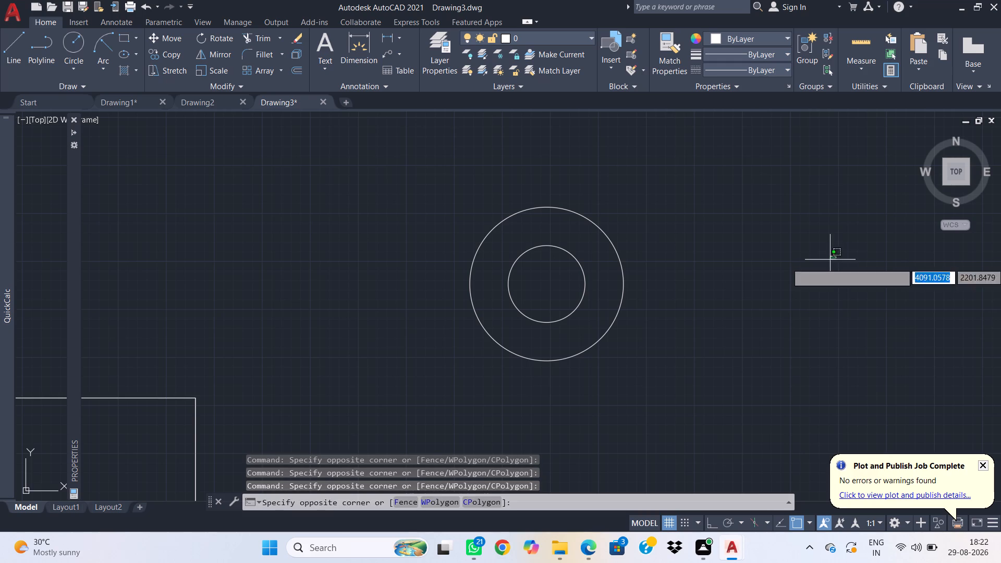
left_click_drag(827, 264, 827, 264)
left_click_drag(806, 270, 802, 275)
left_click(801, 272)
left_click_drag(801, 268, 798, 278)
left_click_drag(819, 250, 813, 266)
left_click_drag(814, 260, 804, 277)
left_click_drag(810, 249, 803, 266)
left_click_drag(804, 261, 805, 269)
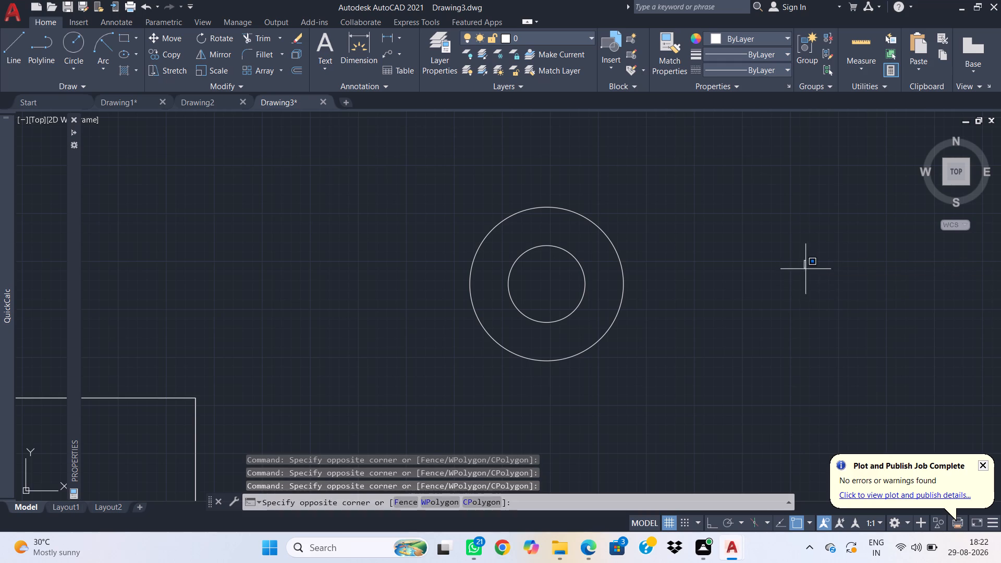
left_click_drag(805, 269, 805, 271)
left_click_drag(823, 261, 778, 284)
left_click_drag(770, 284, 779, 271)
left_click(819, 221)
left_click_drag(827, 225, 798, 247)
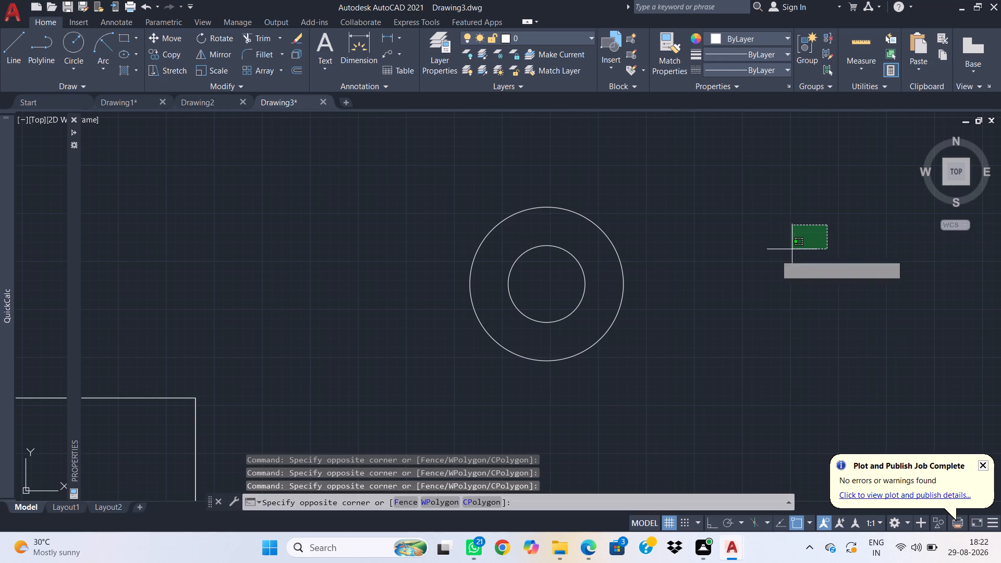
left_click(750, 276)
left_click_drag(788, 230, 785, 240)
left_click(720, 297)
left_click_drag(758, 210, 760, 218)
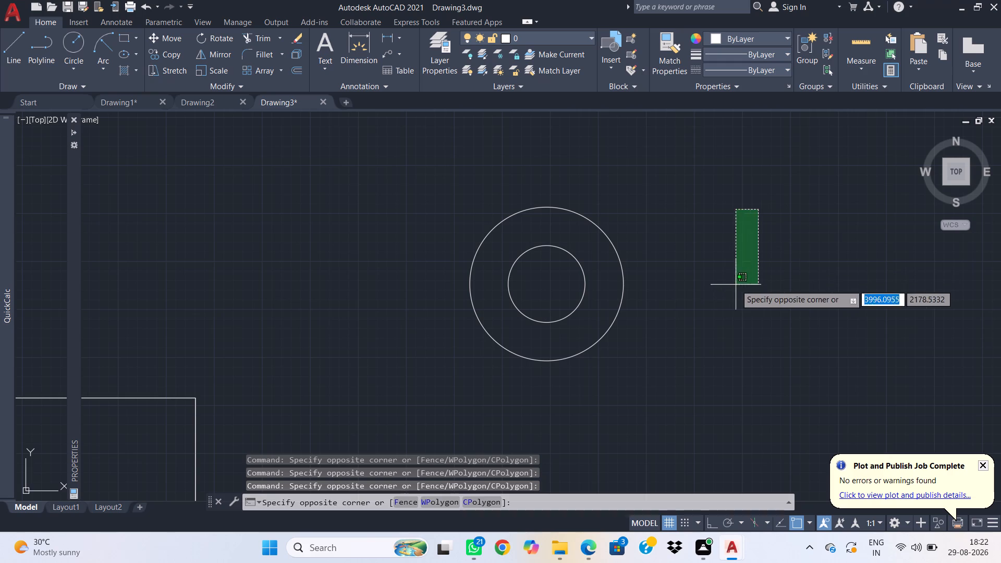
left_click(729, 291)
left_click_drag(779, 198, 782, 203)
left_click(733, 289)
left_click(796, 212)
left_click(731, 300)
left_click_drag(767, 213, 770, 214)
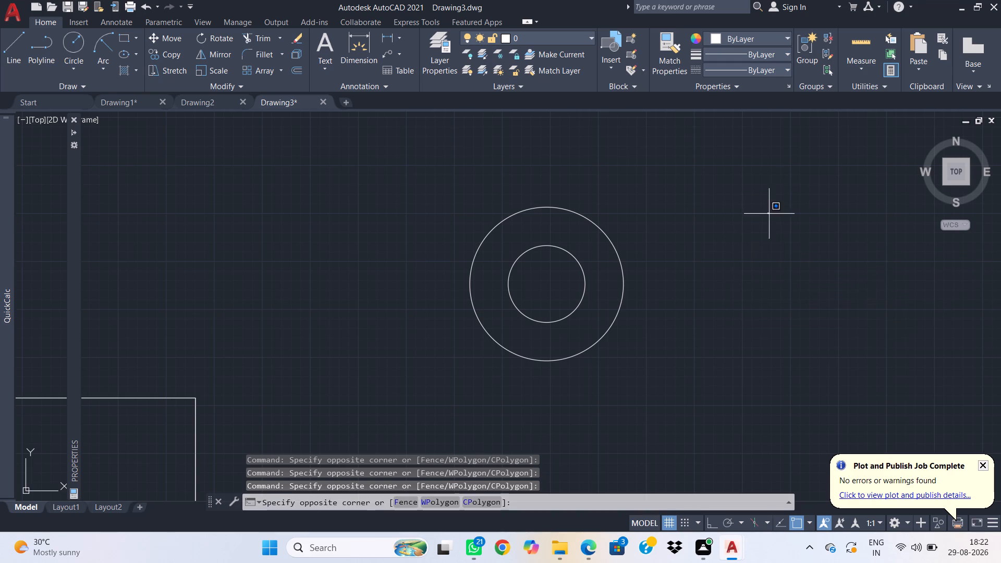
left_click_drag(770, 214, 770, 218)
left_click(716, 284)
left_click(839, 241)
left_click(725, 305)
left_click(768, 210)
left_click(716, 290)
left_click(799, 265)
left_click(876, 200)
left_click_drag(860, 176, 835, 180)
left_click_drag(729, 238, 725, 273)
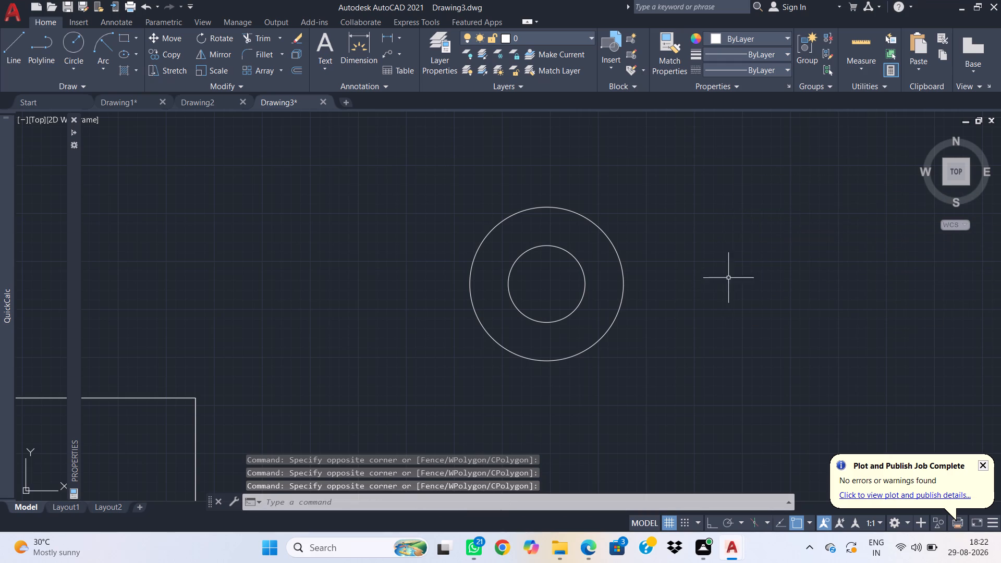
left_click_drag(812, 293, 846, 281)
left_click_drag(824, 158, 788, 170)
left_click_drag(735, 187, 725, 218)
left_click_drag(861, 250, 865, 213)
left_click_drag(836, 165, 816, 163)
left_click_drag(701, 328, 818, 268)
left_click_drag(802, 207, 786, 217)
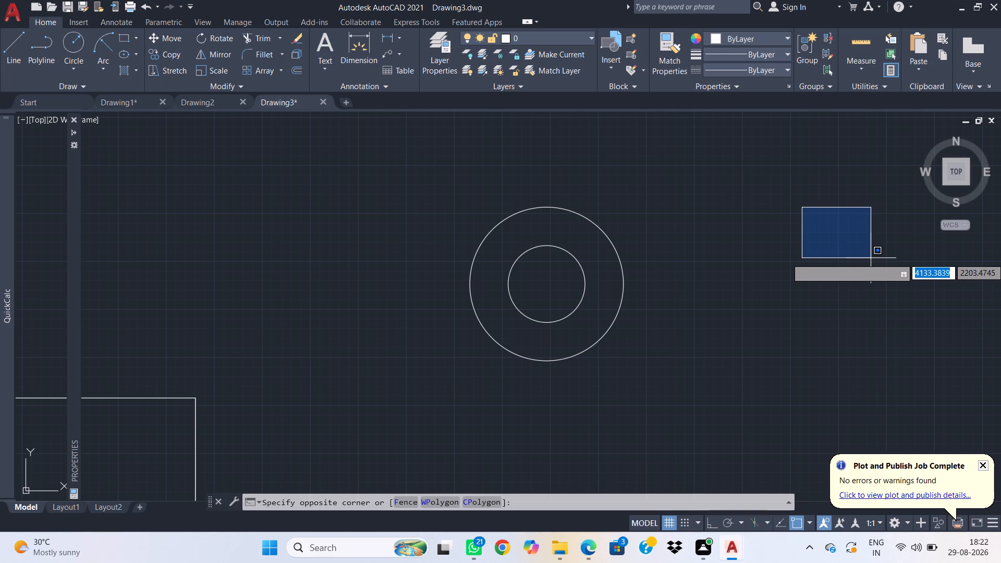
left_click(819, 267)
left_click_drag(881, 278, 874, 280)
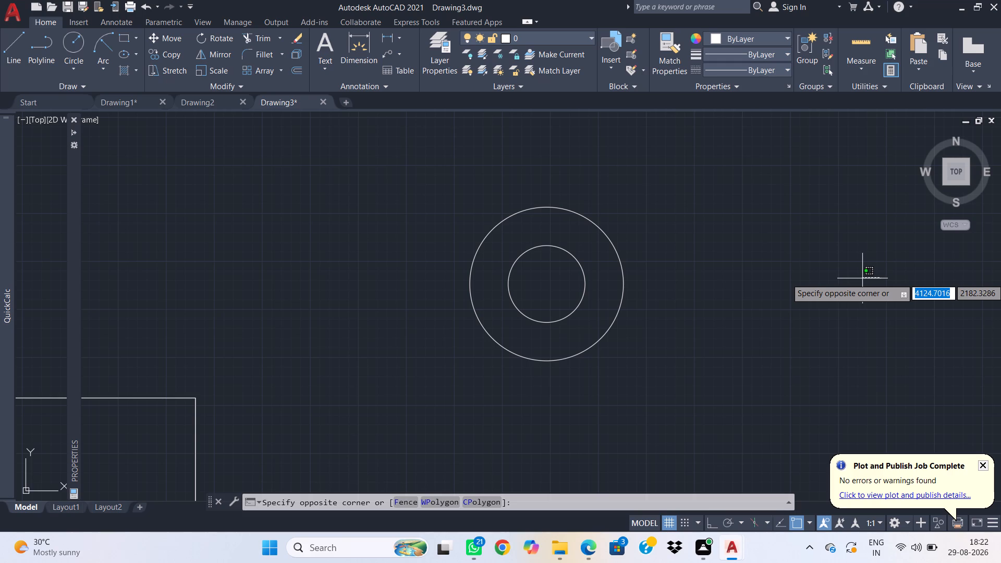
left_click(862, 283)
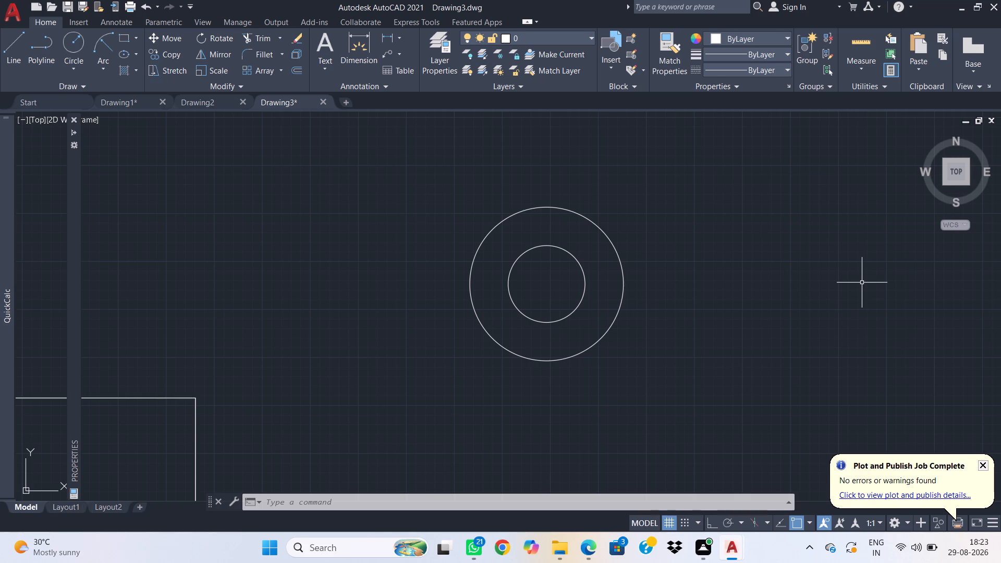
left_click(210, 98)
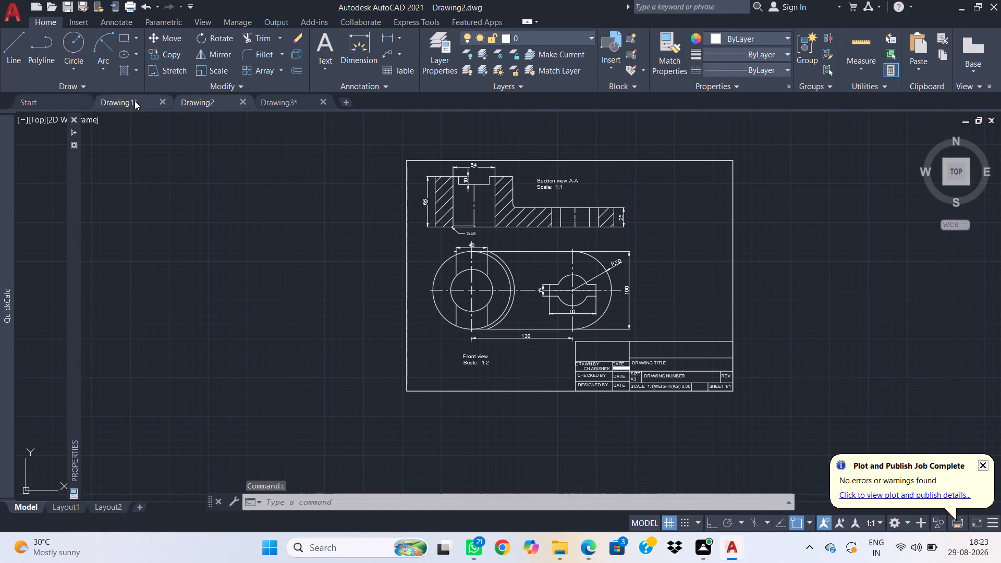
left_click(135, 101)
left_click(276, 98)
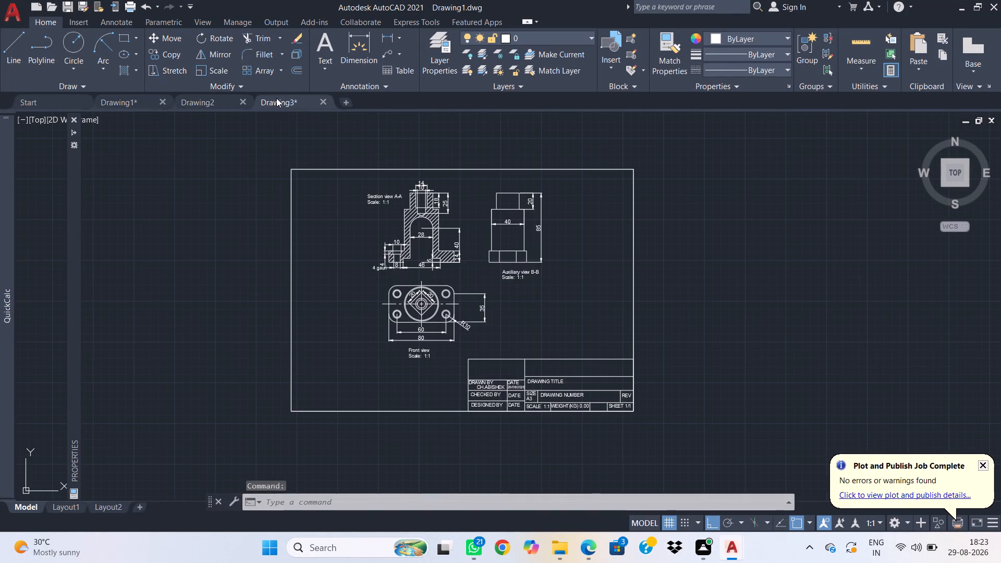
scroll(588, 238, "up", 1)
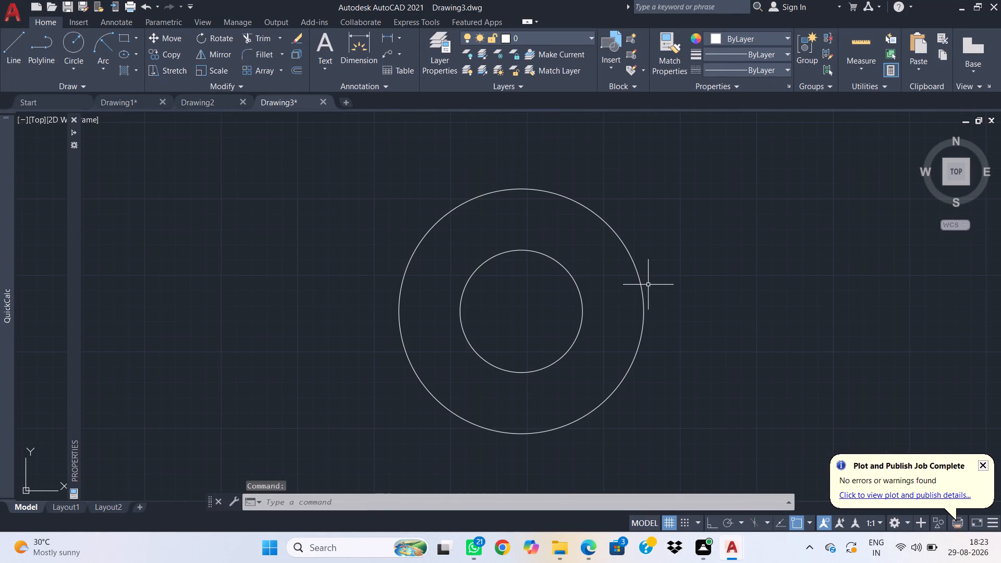
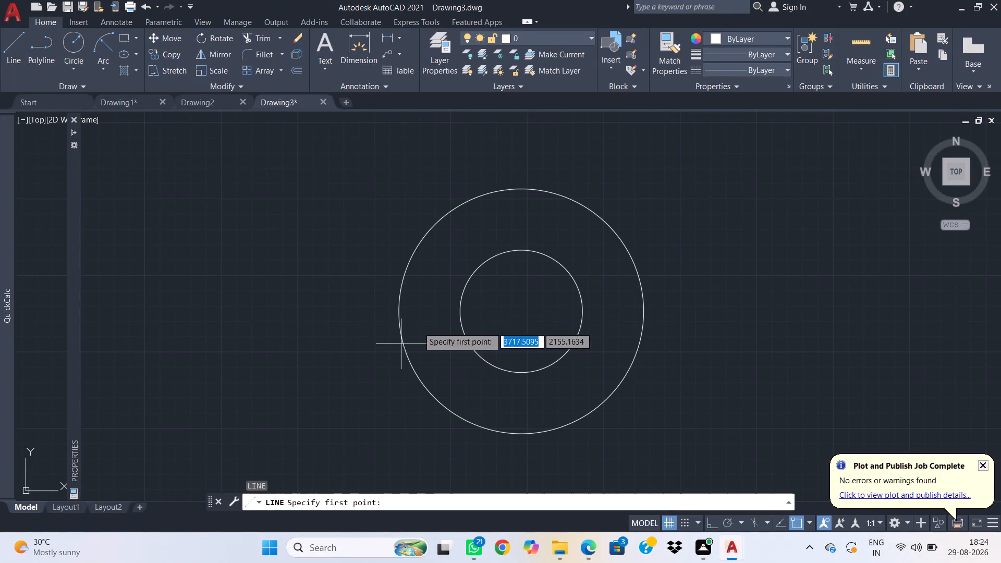
Draw a line about 147 long at 45° from the common centre of the circles, extending past the outer circle.
left_click(525, 308)
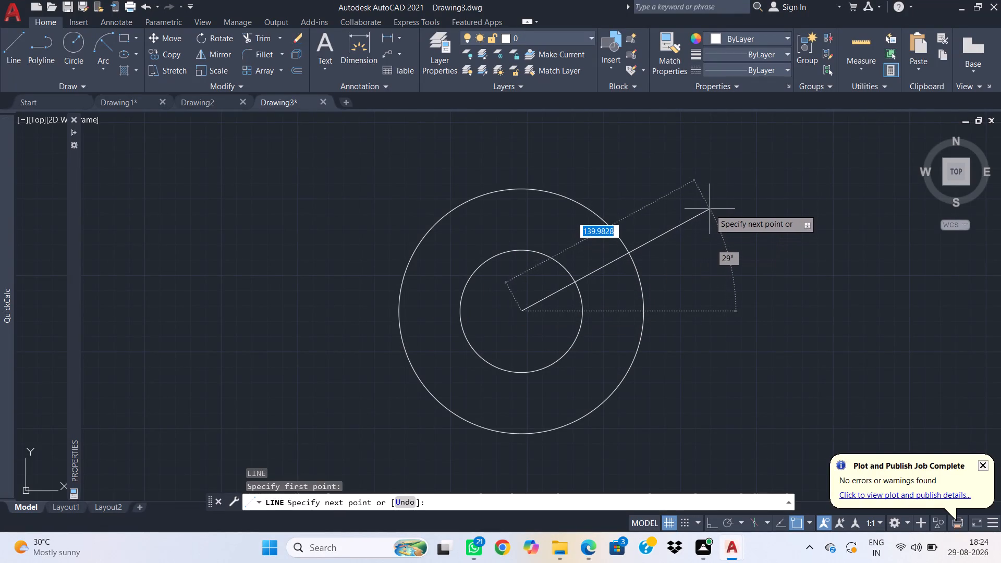
key("Tab")
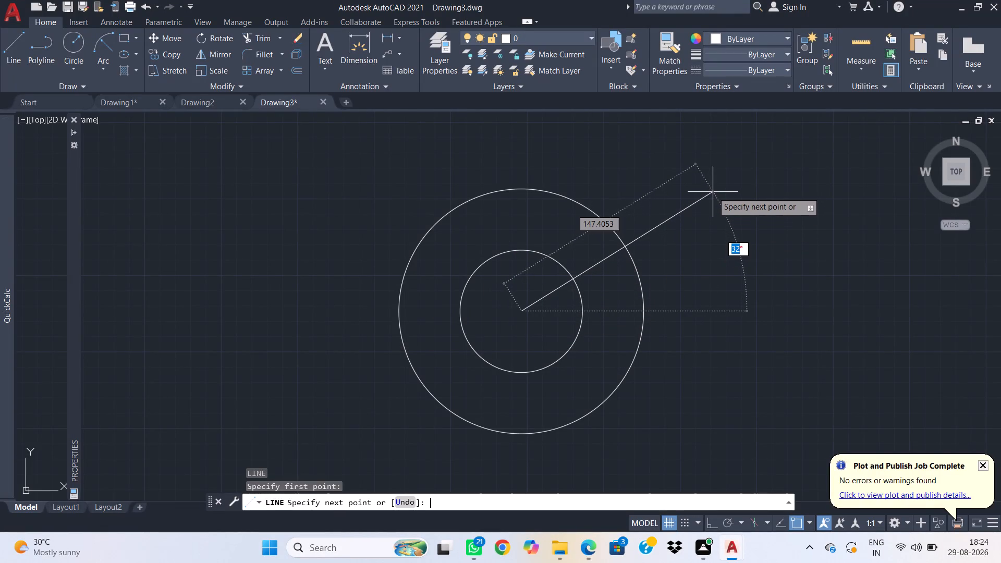
type("45")
key("Return")
key("Escape")
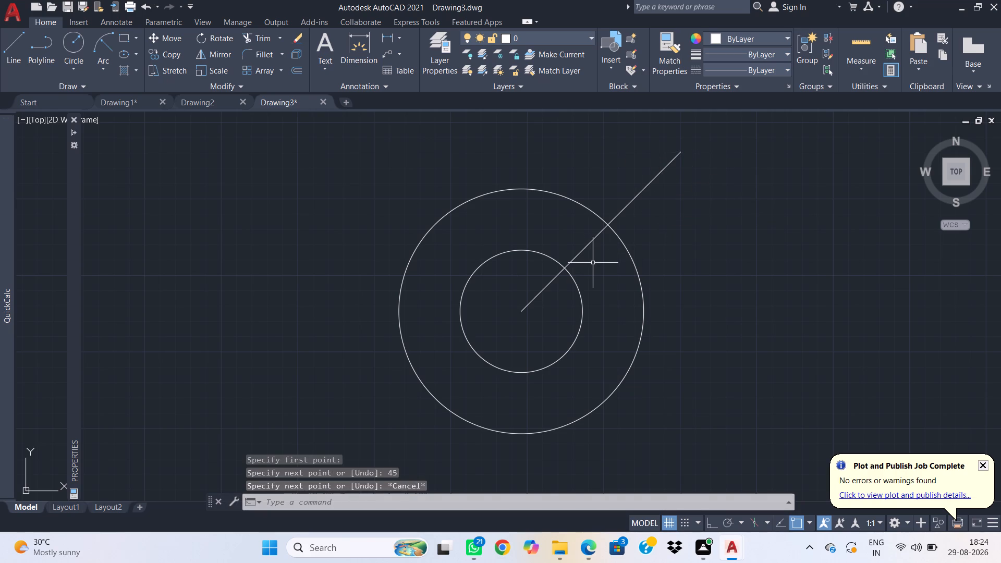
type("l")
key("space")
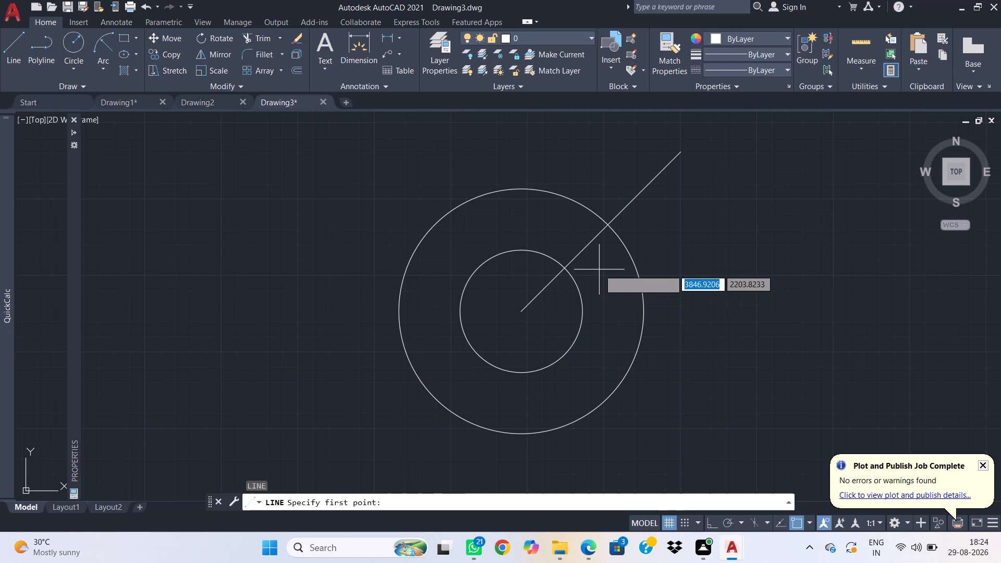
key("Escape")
Load the ACAD_ISO02W100 ISO dash linetype and make it the current linetype.
left_click(751, 71)
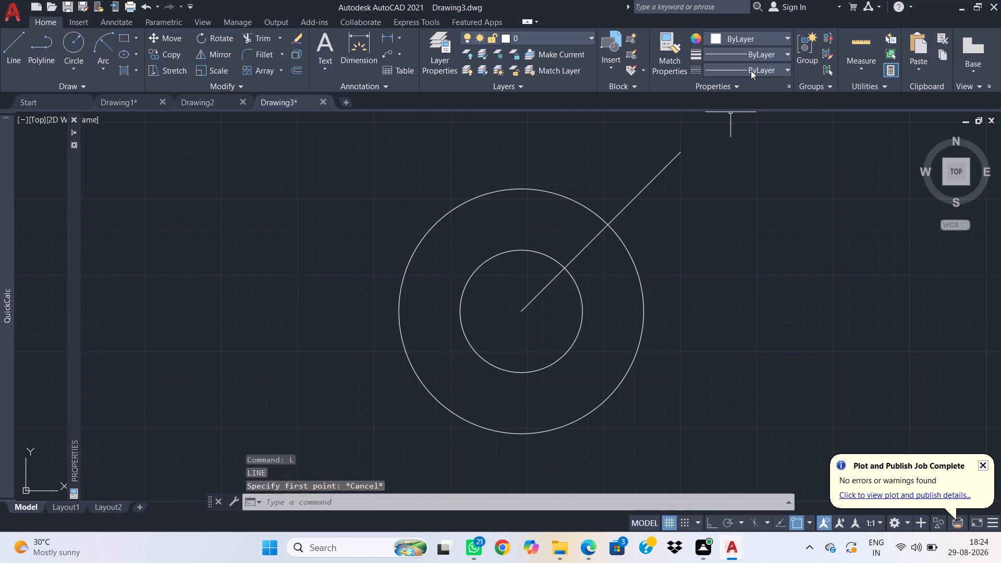
left_click(763, 69)
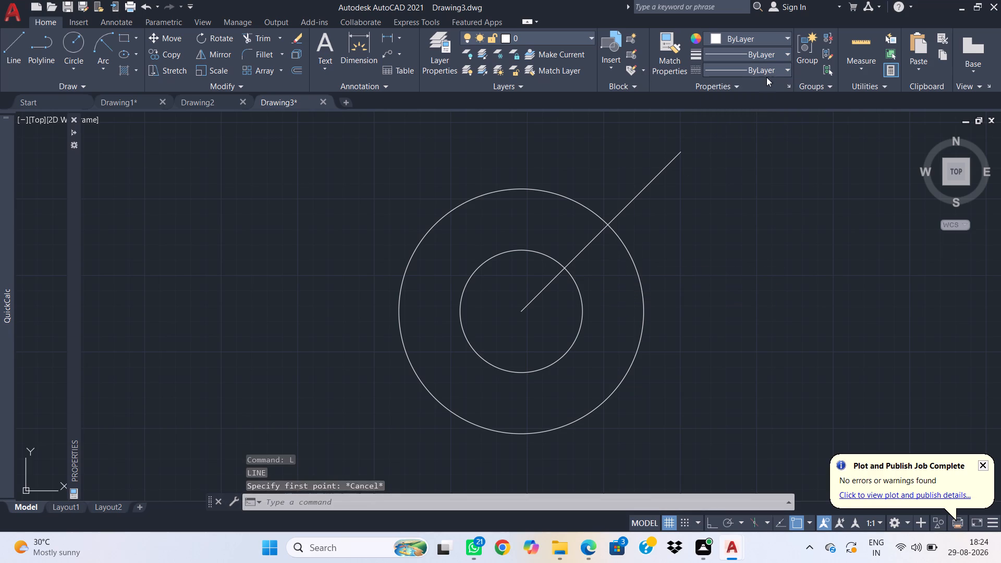
left_click(767, 71)
left_click(768, 128)
left_click(607, 168)
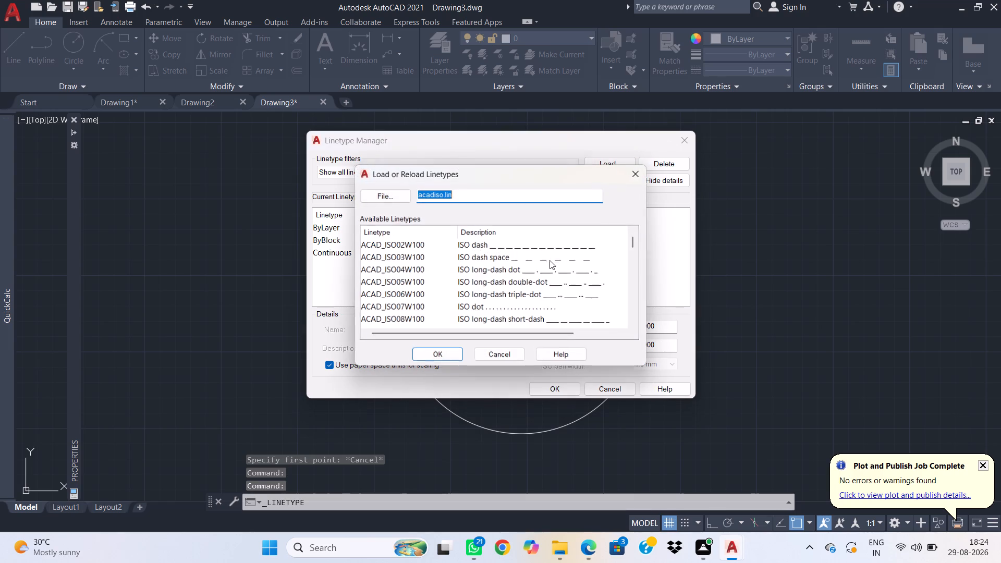
left_click(559, 244)
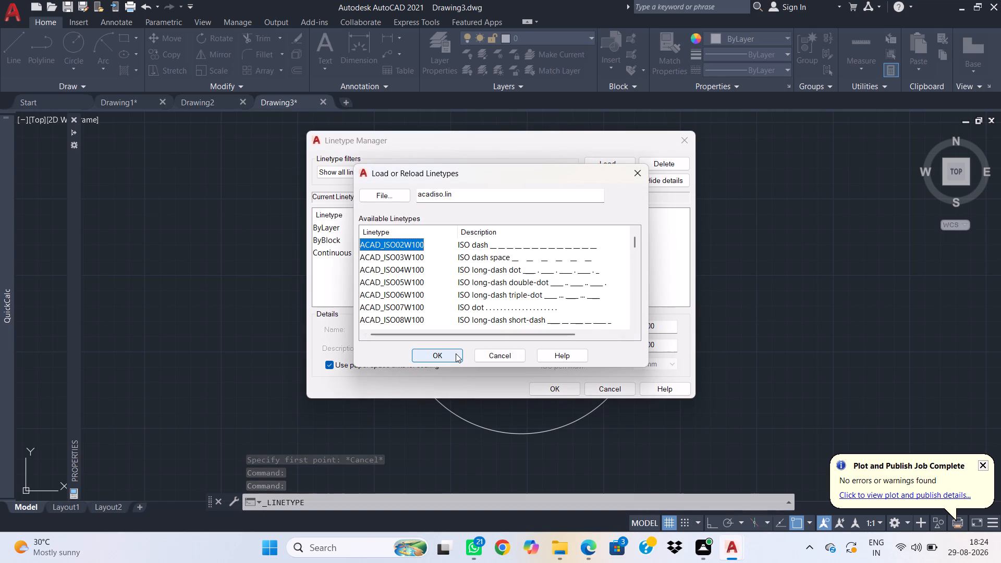
left_click(456, 353)
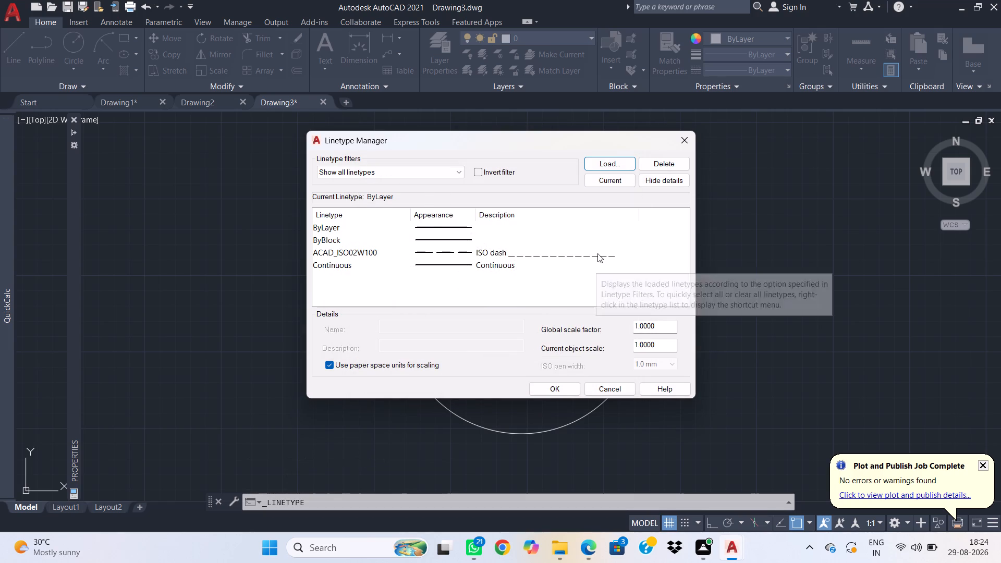
left_click(597, 253)
left_click(561, 385)
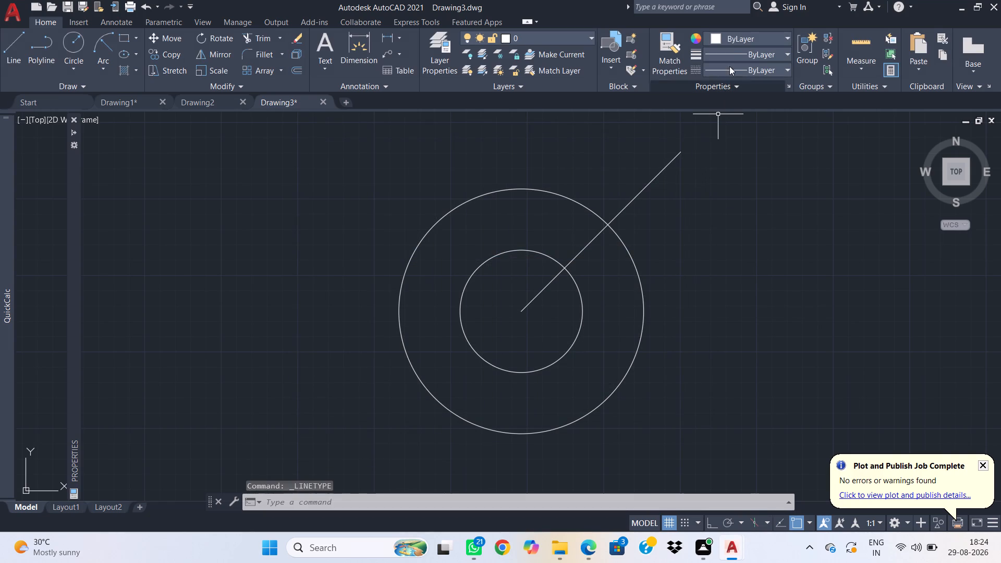
left_click(750, 72)
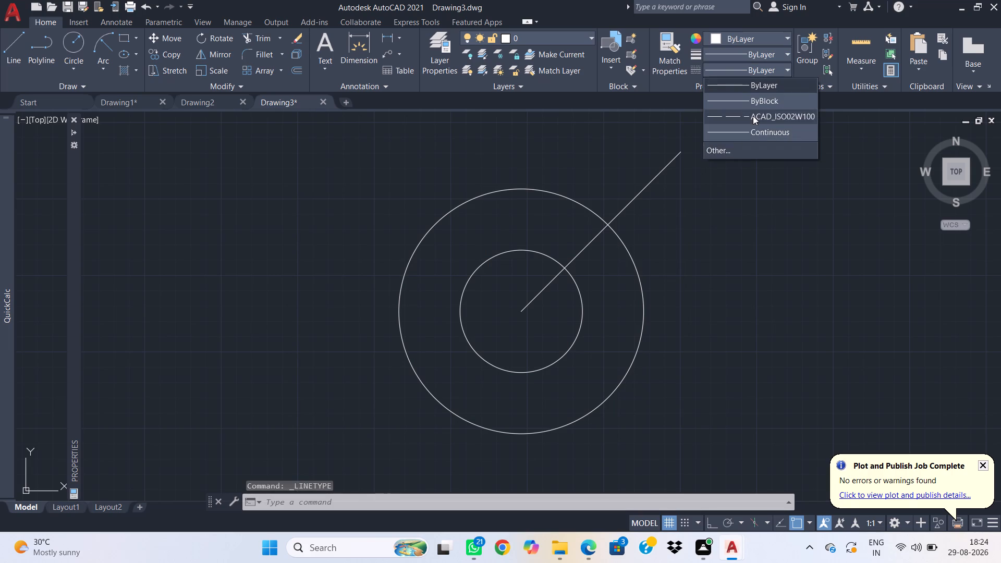
left_click(753, 116)
Draw a dashed circle of diameter 110 concentric with the existing circles.
key("c")
key("space")
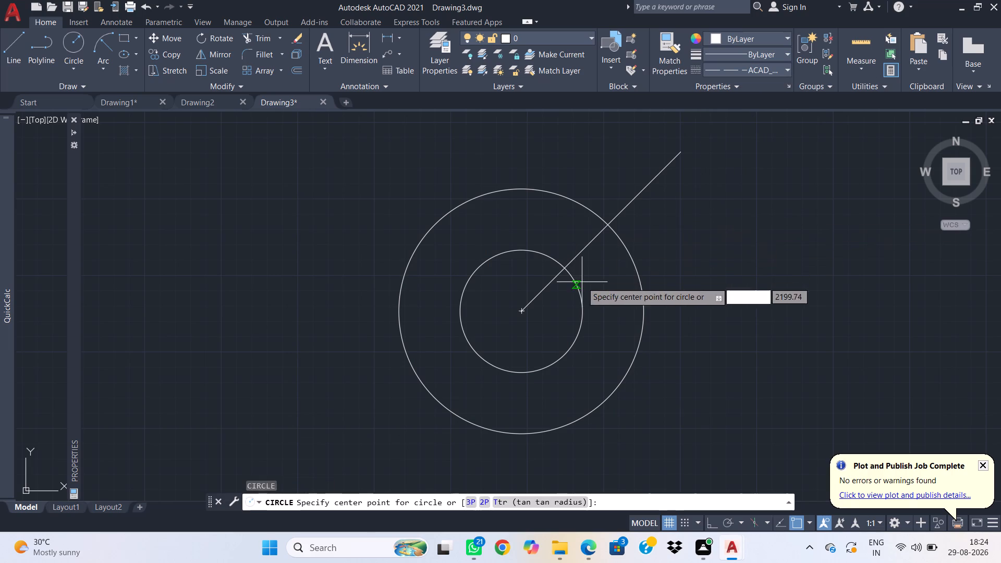
left_click(523, 313)
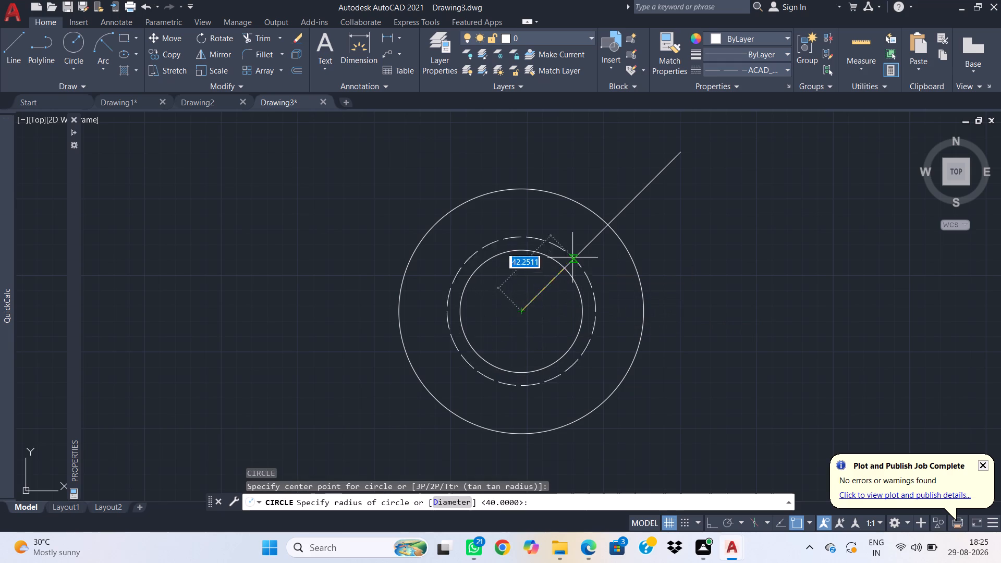
type("d")
key("space")
type("110")
key("Return")
Draw another dashed concentric circle of diameter 130 at the same centre.
type("c")
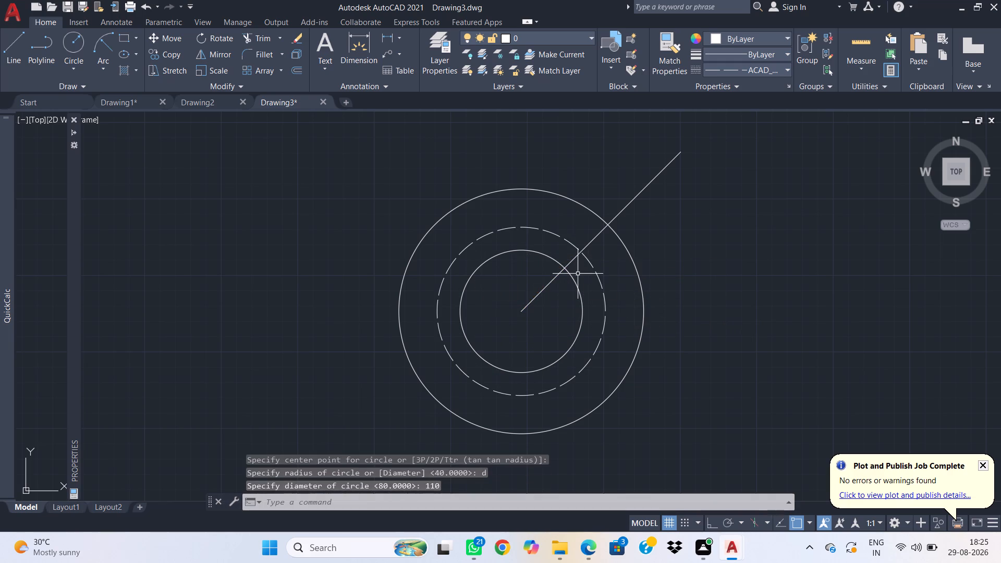
key("space")
left_click(520, 310)
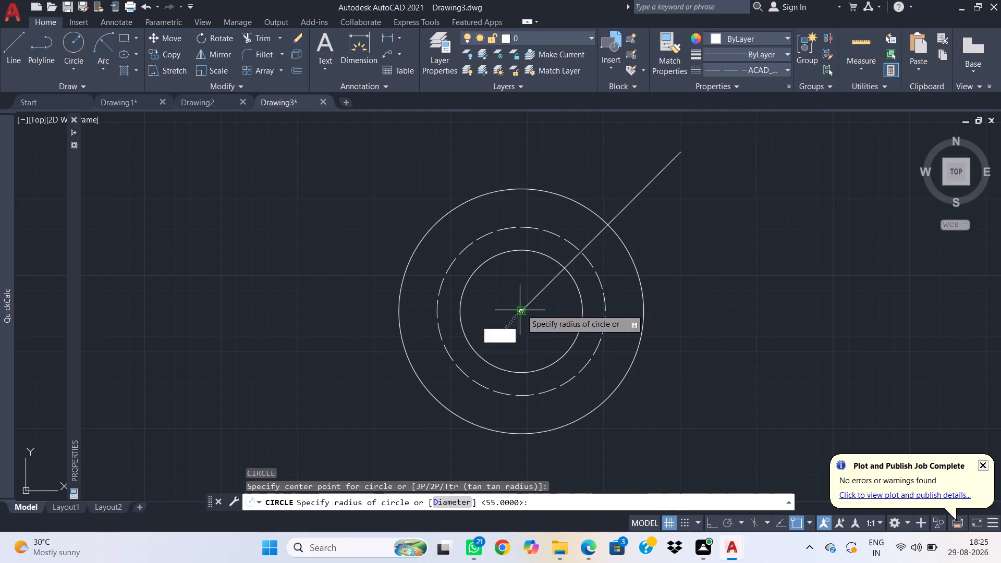
type("d")
key("space")
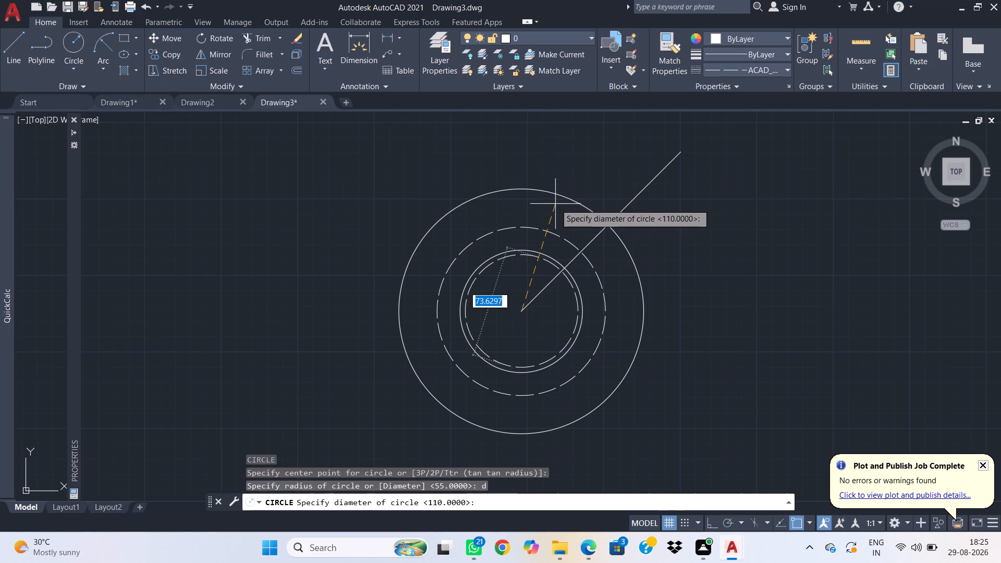
type("130")
key("Return")
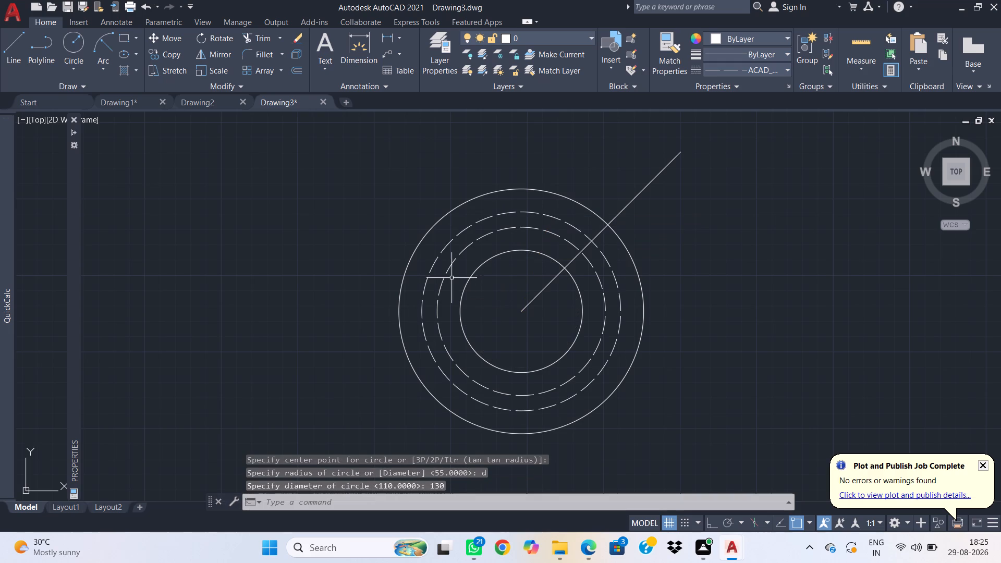
Draw a circle of diameter 14 in the ByLayer linetype where the 45° line crosses the 110-diameter dashed circle.
key("c")
key("space")
left_click(725, 68)
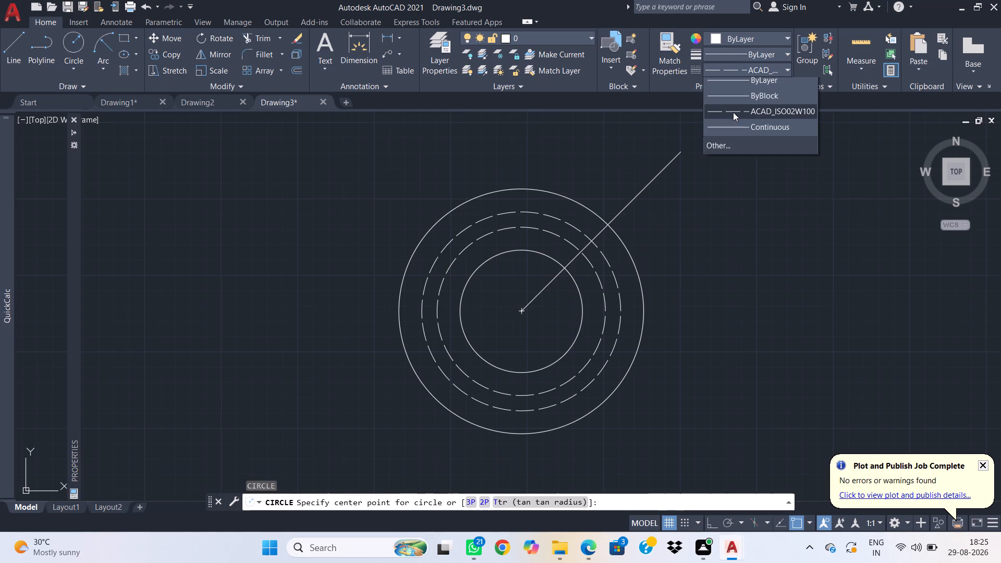
left_click(741, 81)
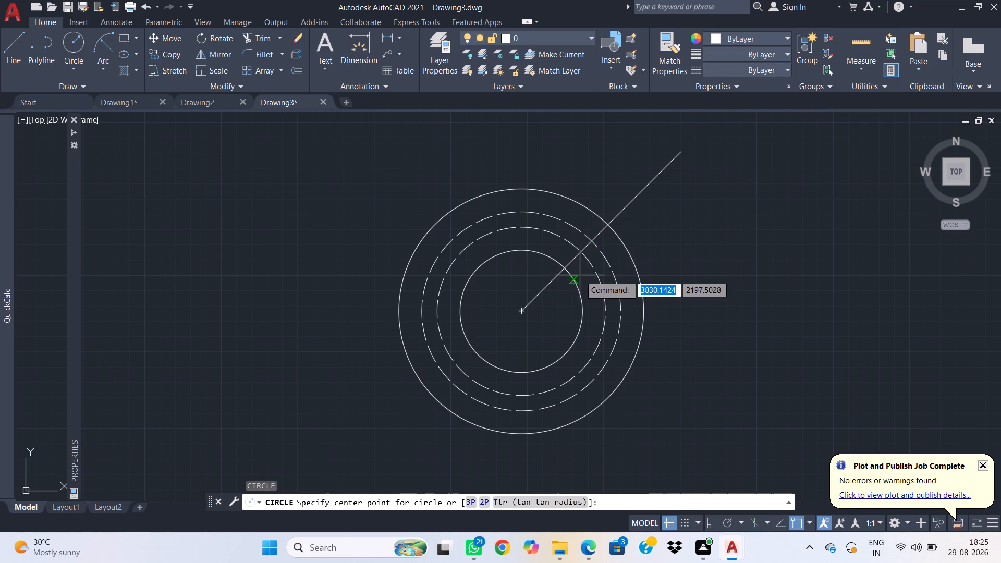
left_click(582, 252)
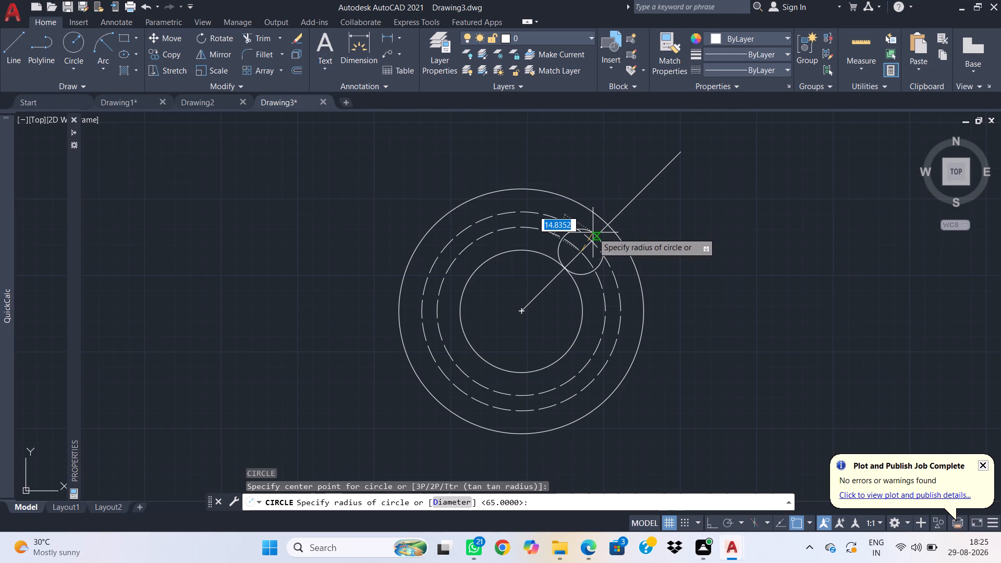
type("d")
key("space")
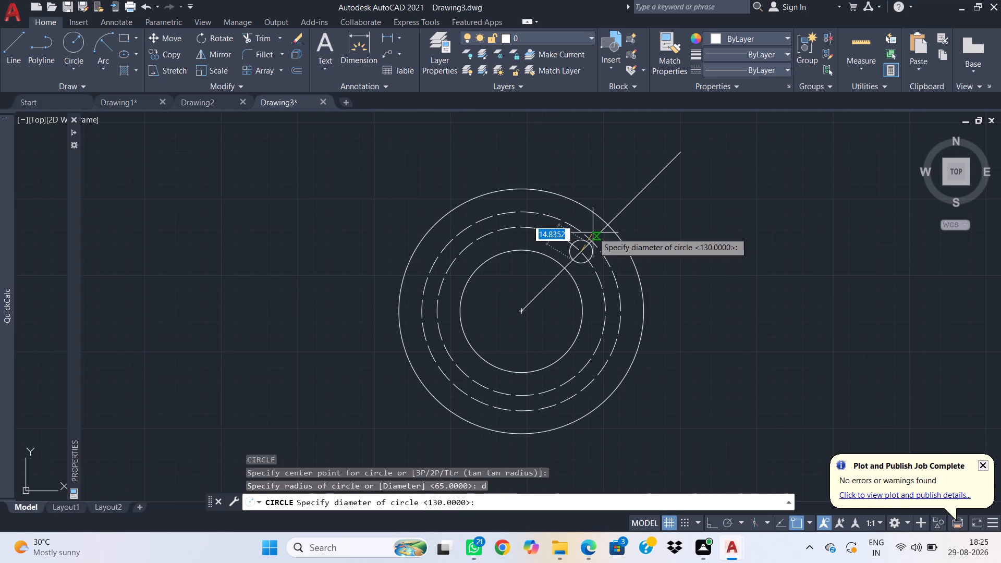
type("14")
key("Return")
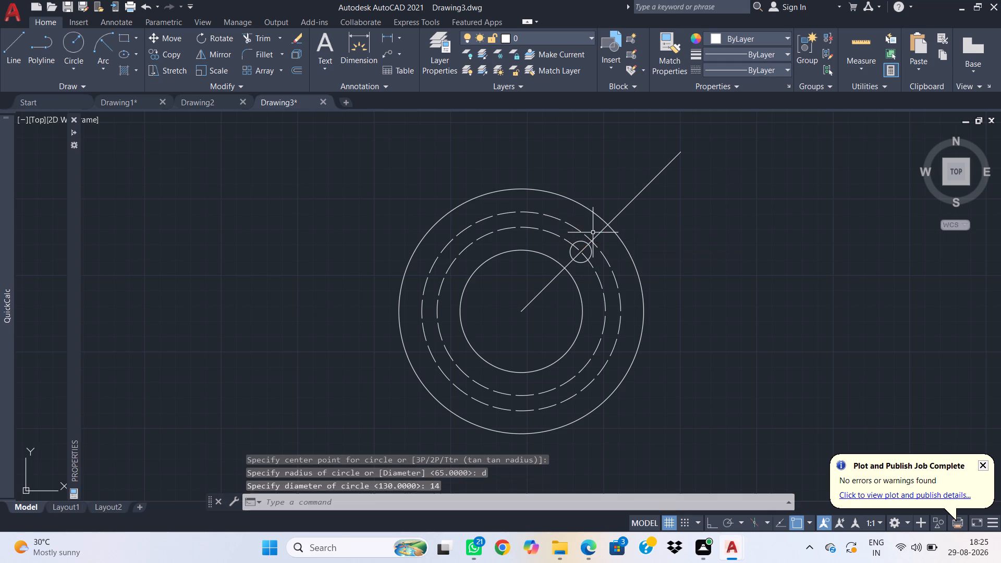
Draw a circle of radius 14 concentric with the small 14-diameter circle.
scroll(604, 253, "up", 1)
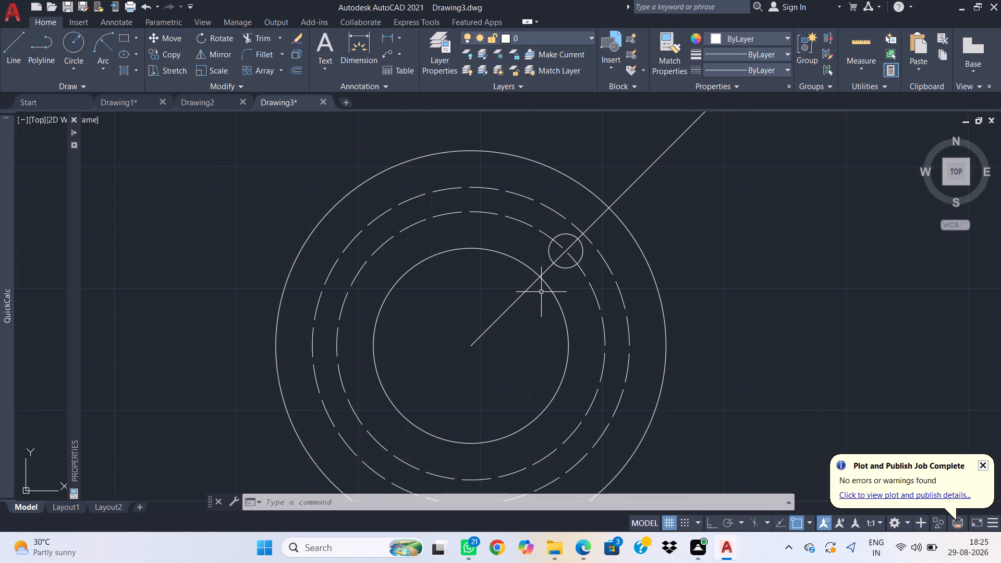
type("c")
key("space")
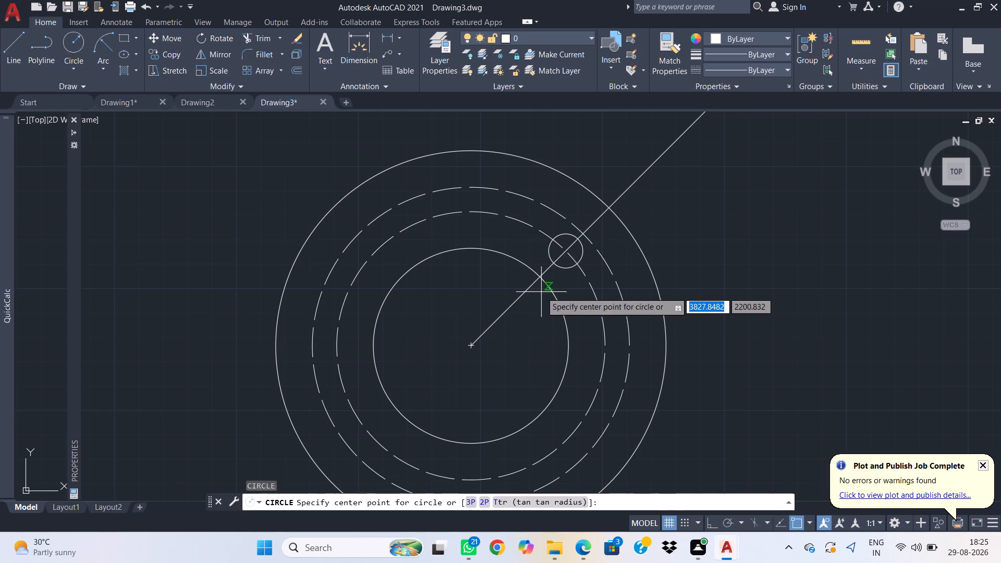
left_click(563, 252)
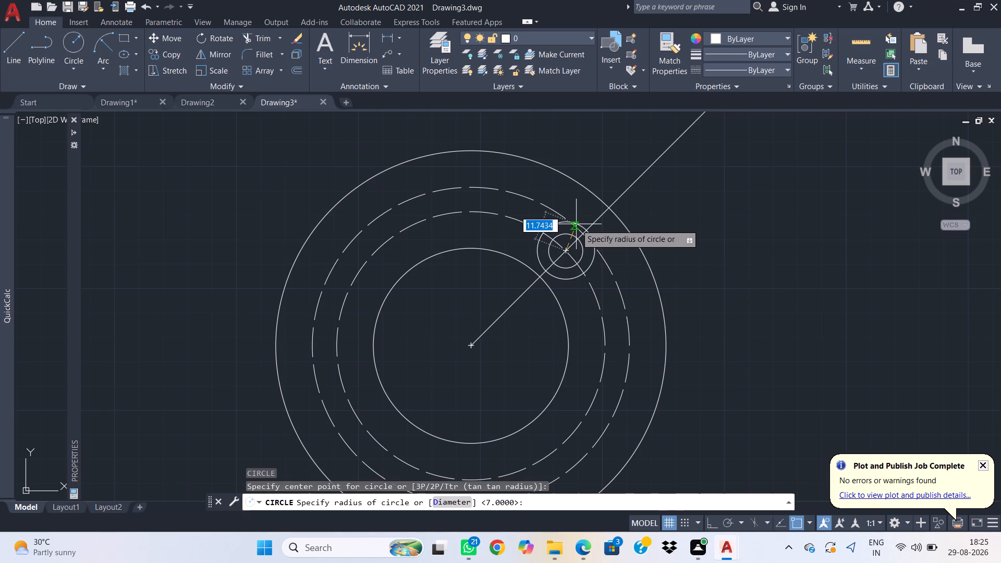
type("14")
key("Return")
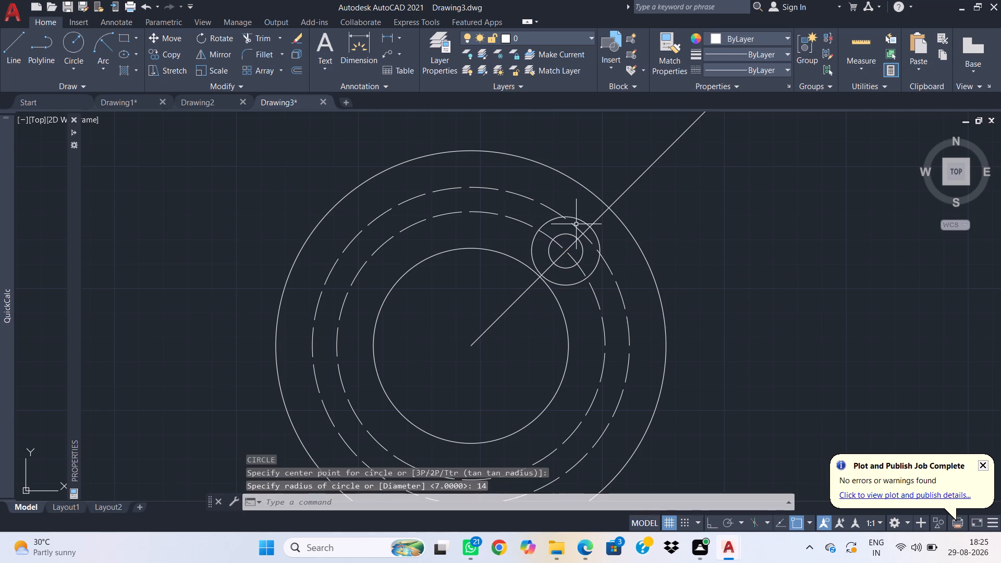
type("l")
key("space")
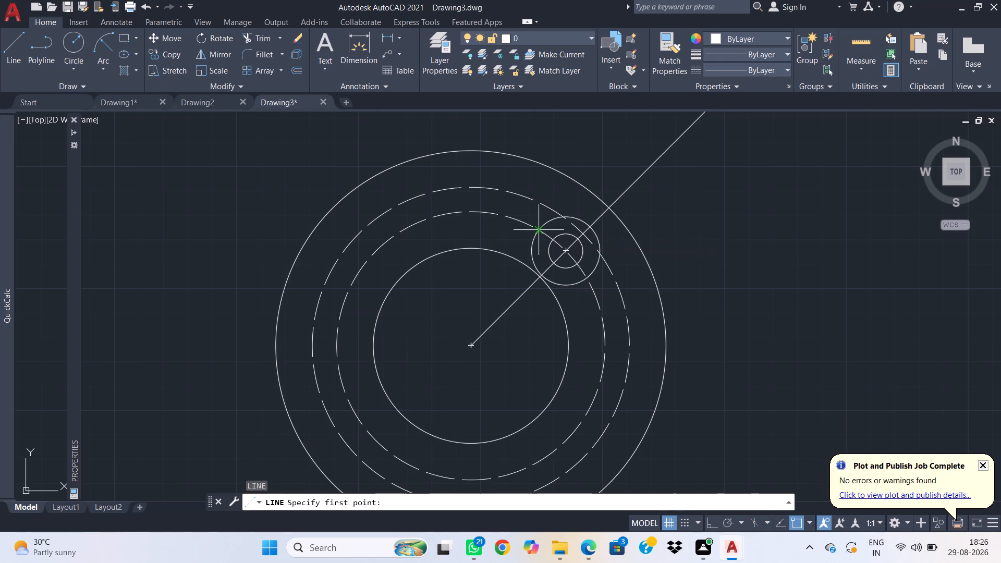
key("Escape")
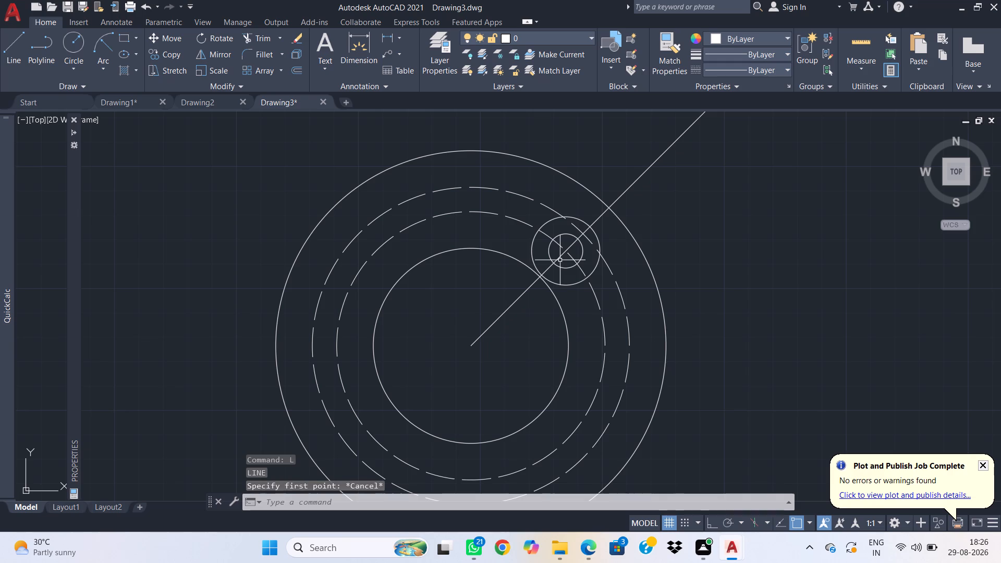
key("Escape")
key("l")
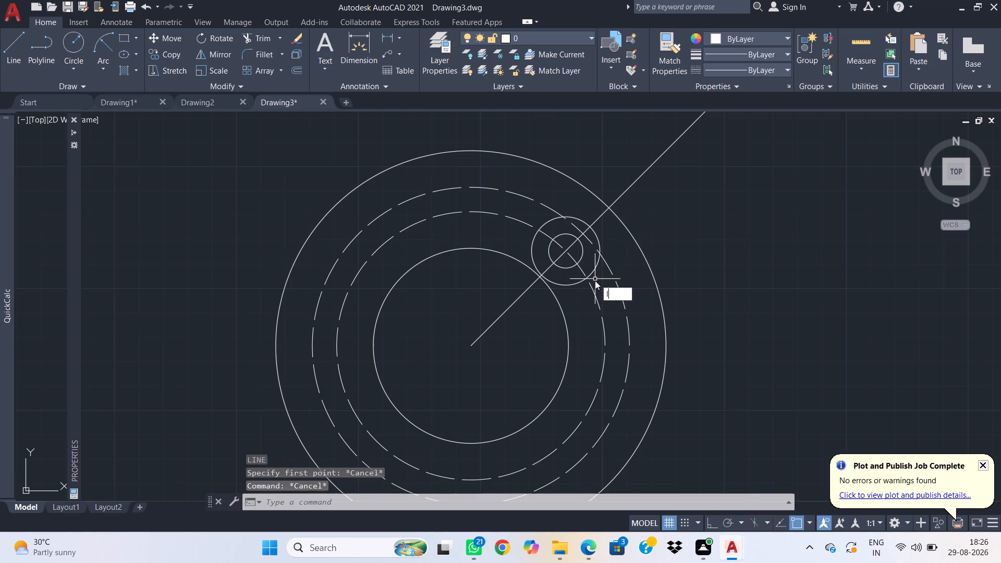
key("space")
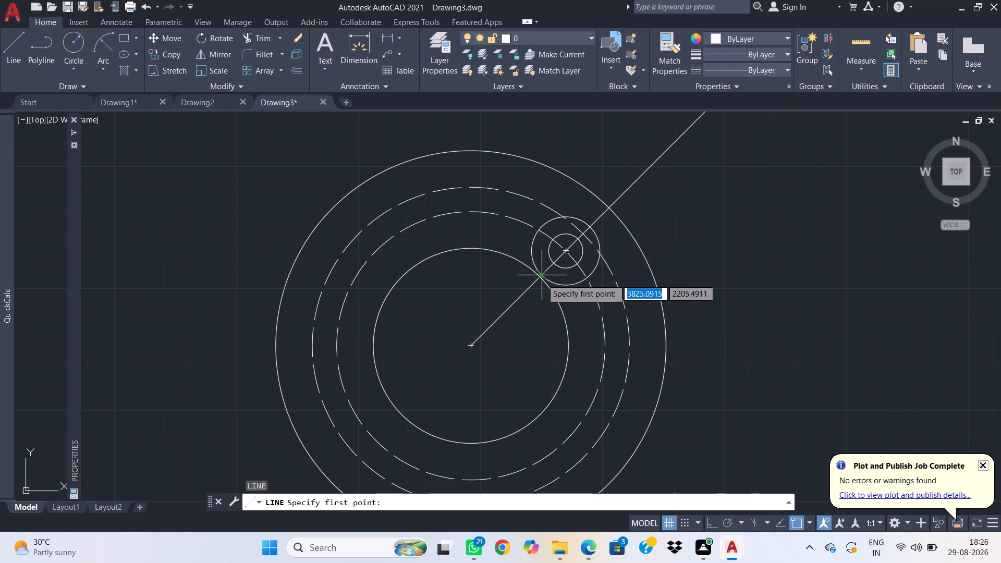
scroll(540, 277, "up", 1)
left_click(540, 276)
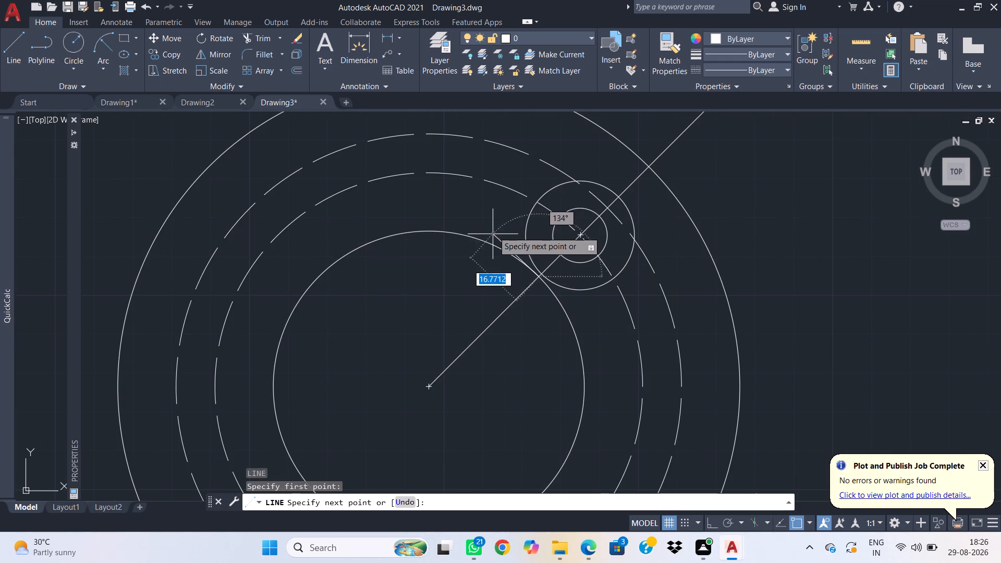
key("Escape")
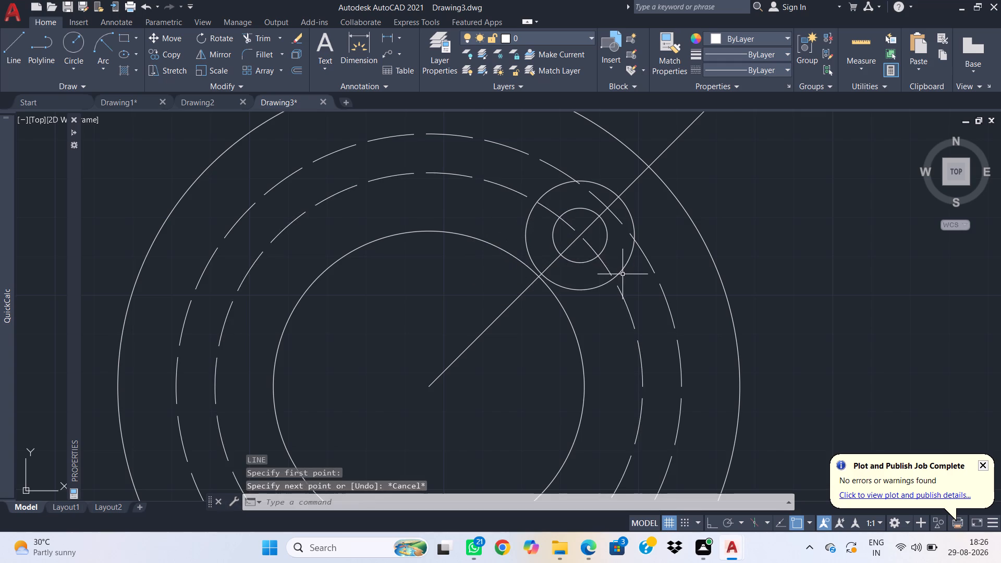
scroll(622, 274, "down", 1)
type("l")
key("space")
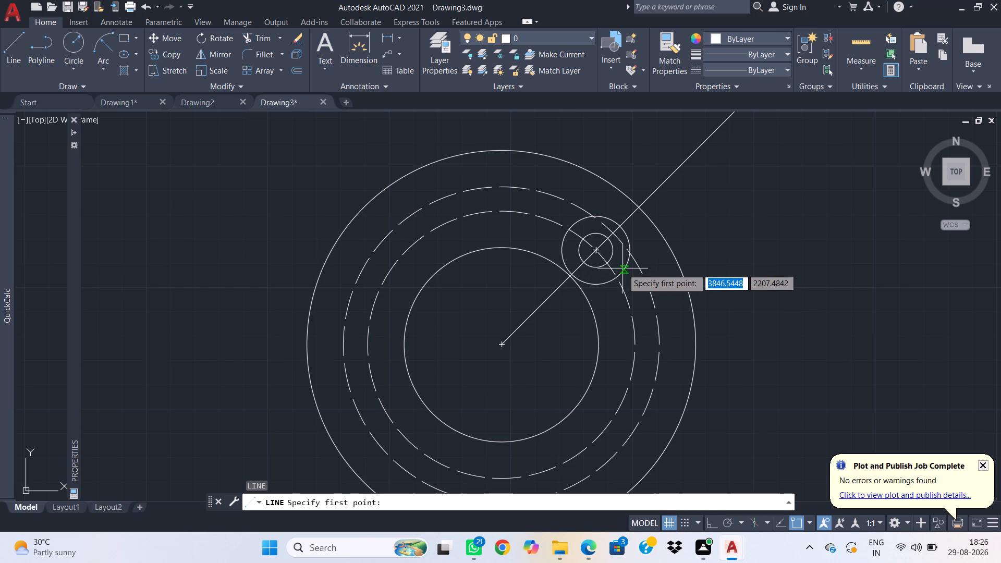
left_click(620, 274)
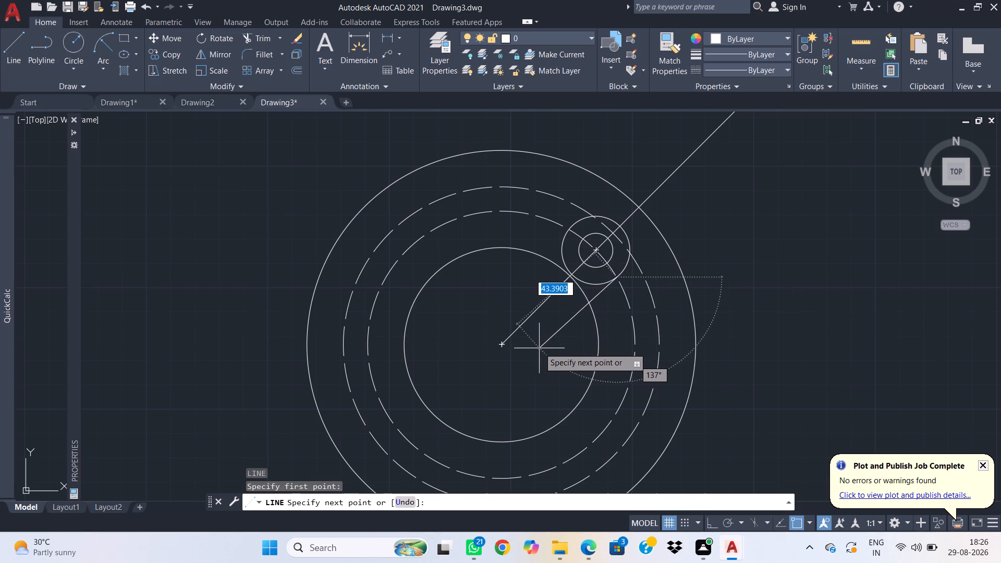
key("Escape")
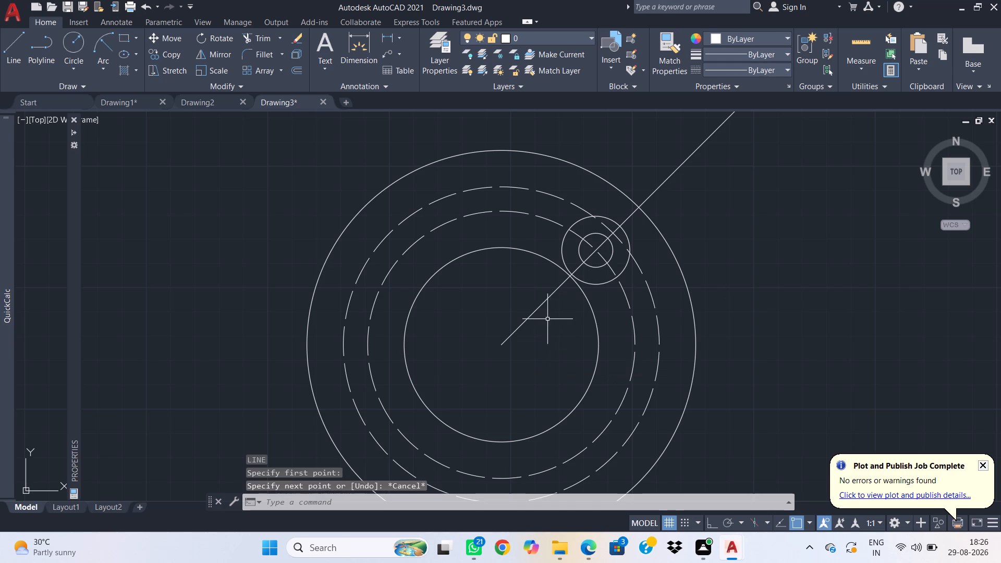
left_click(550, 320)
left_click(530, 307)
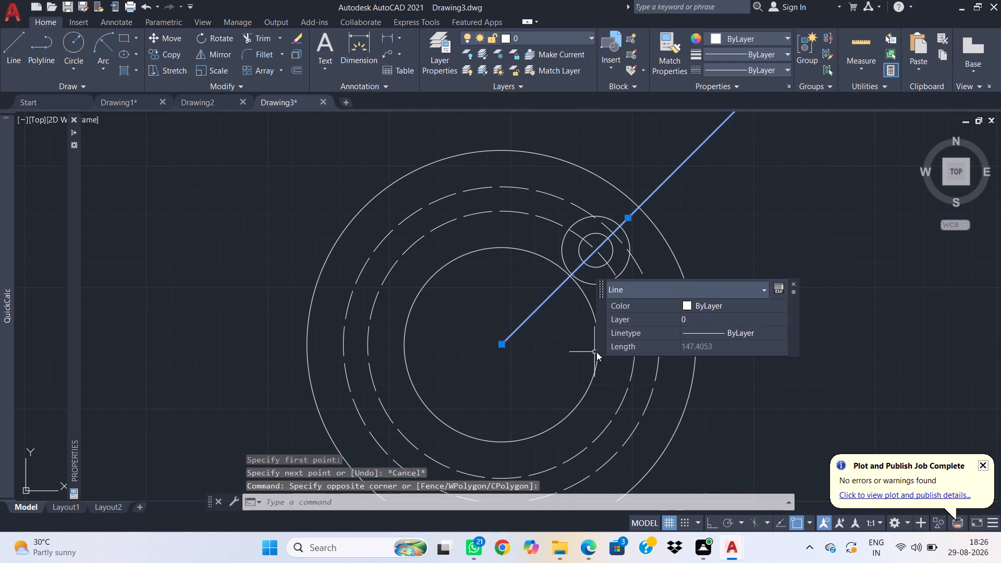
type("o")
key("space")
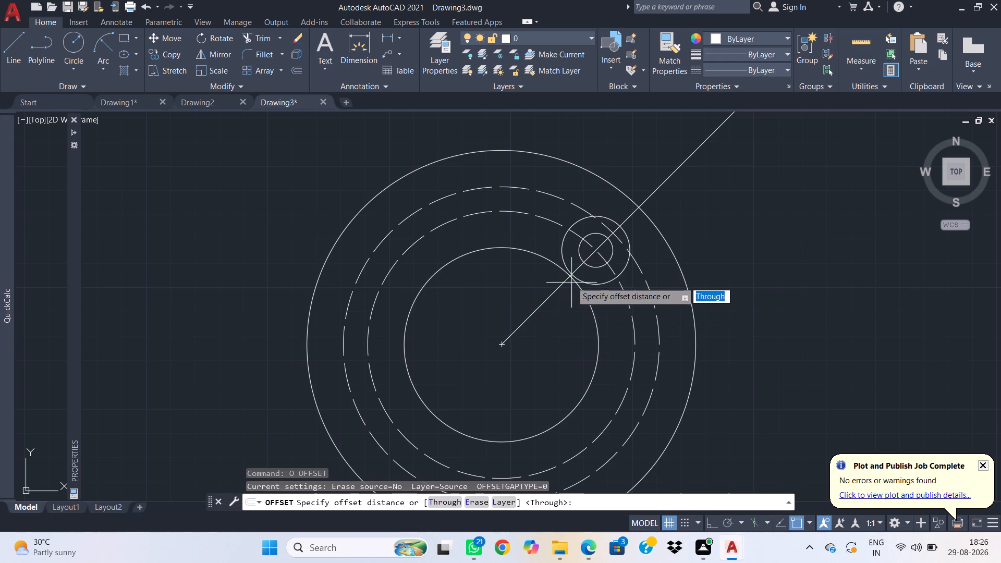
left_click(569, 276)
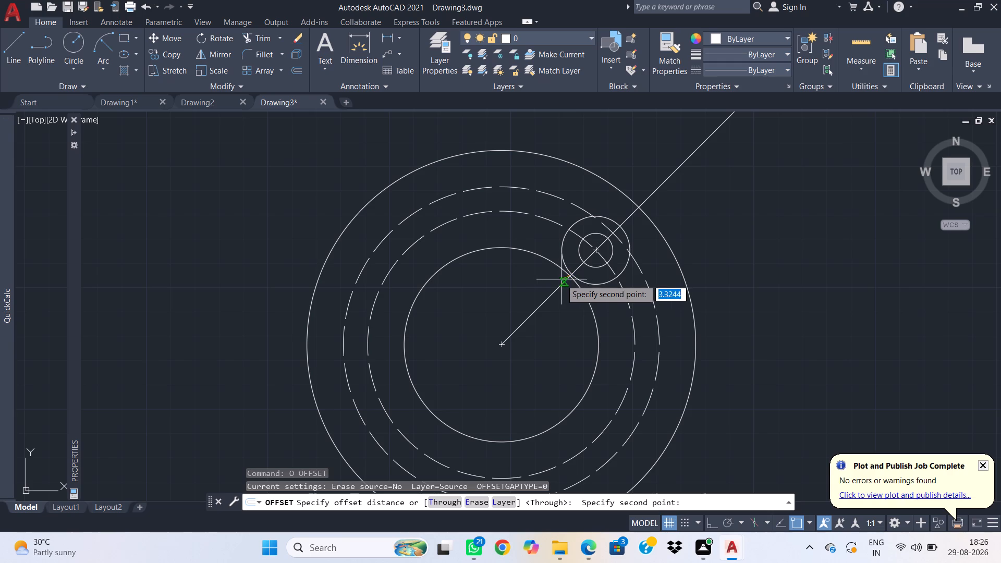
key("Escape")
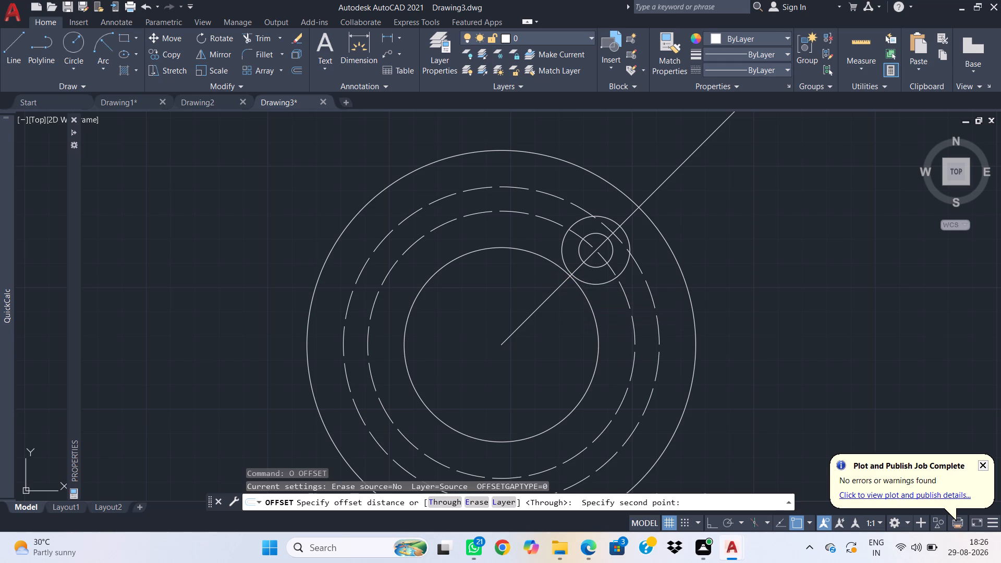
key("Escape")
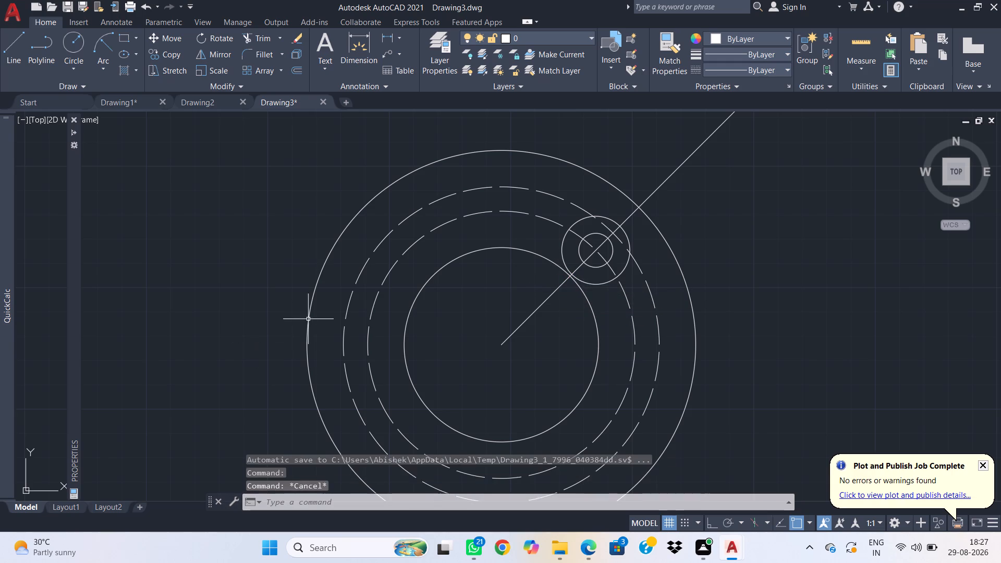
Offset the 45° line by 14 to both sides.
left_click(526, 347)
left_click(501, 314)
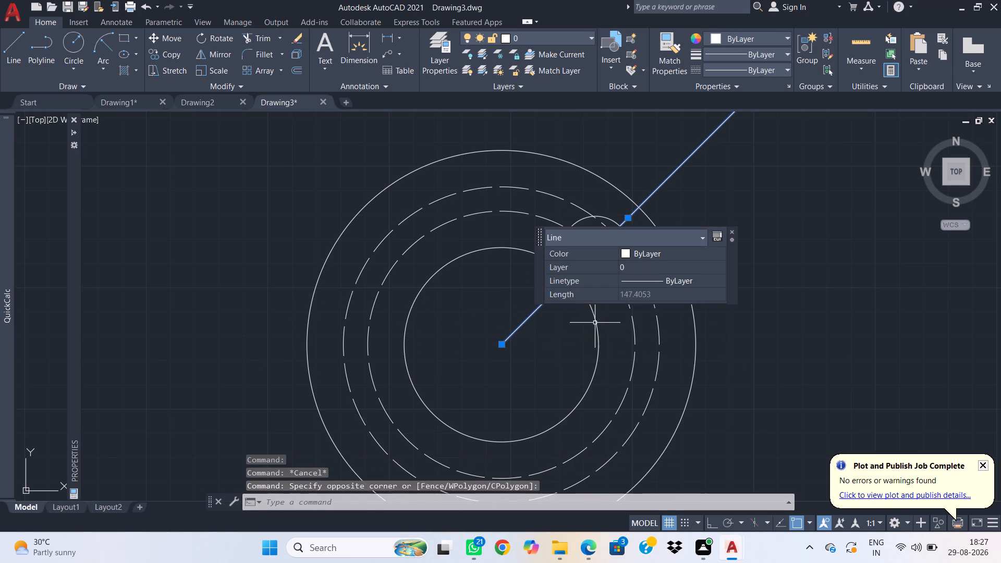
key("o")
key("space")
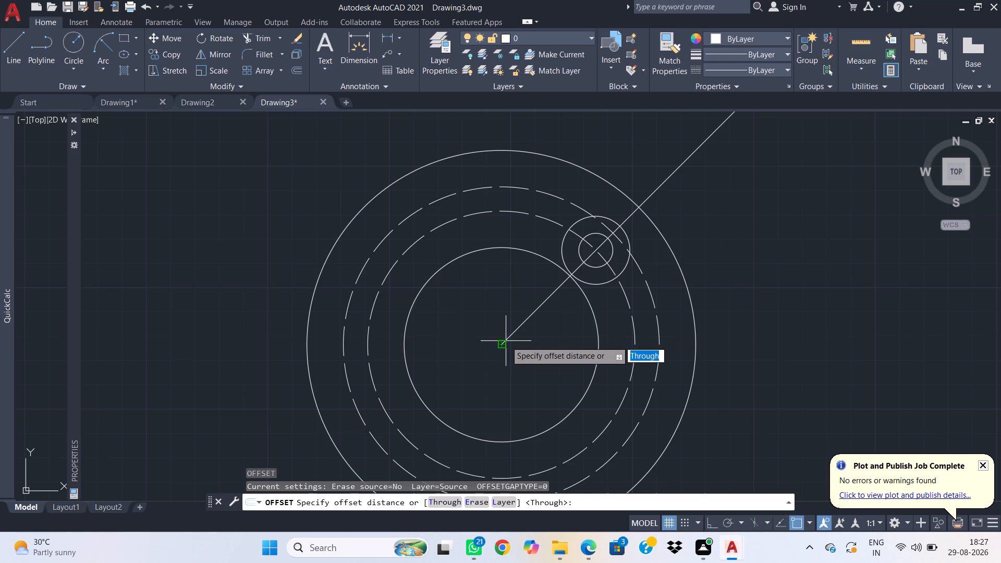
left_click(506, 341)
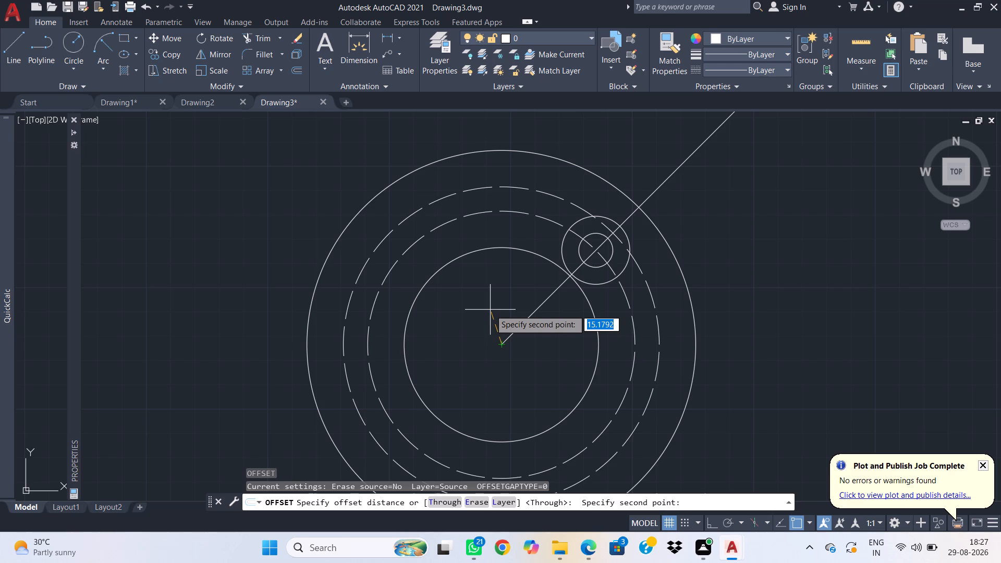
type("14")
key("Return")
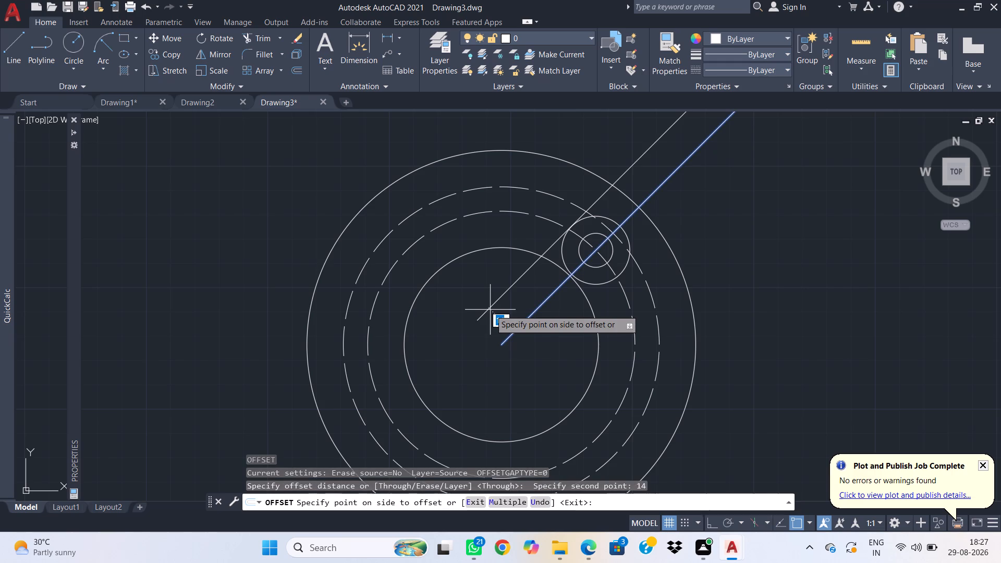
left_click(473, 307)
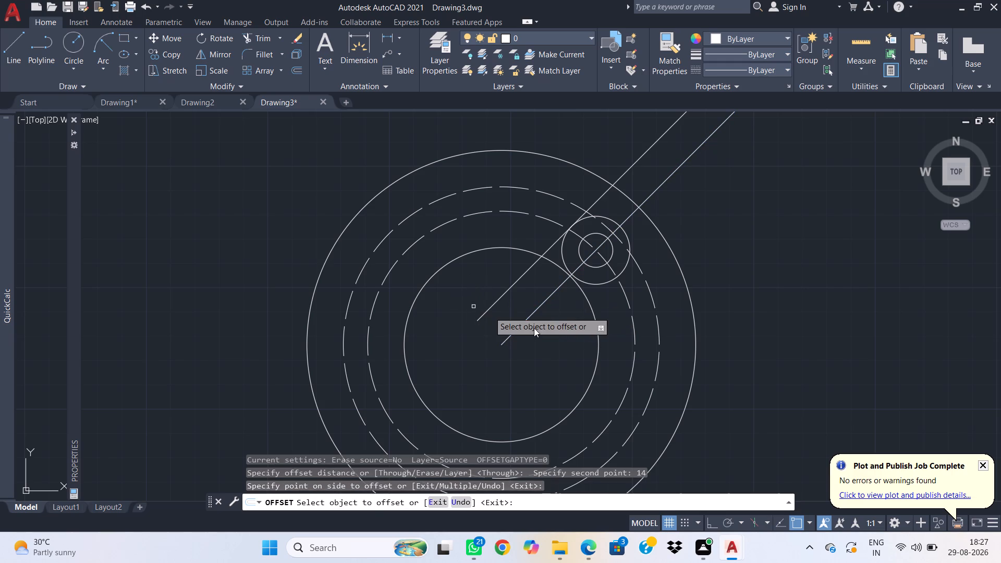
left_click(536, 310)
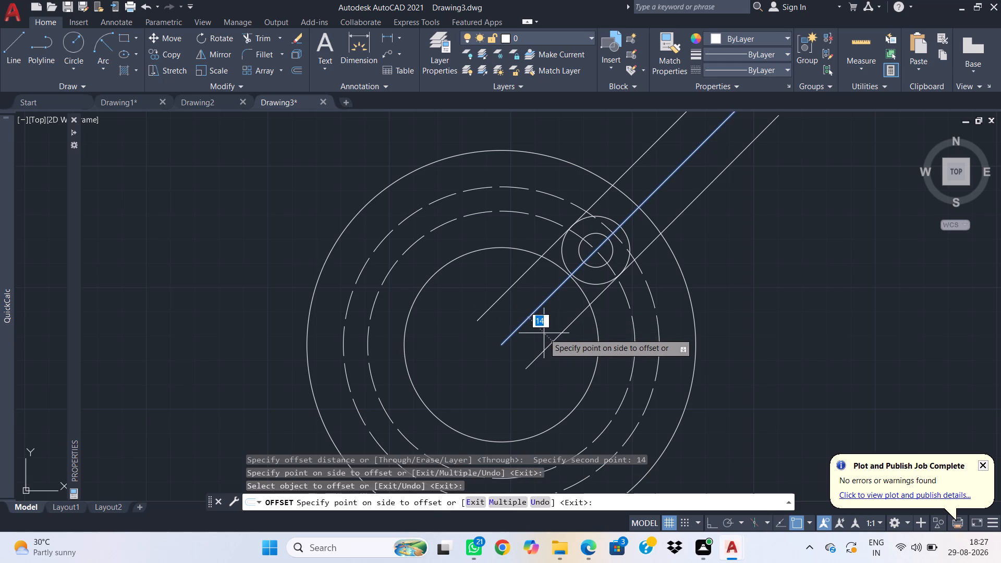
left_click(544, 333)
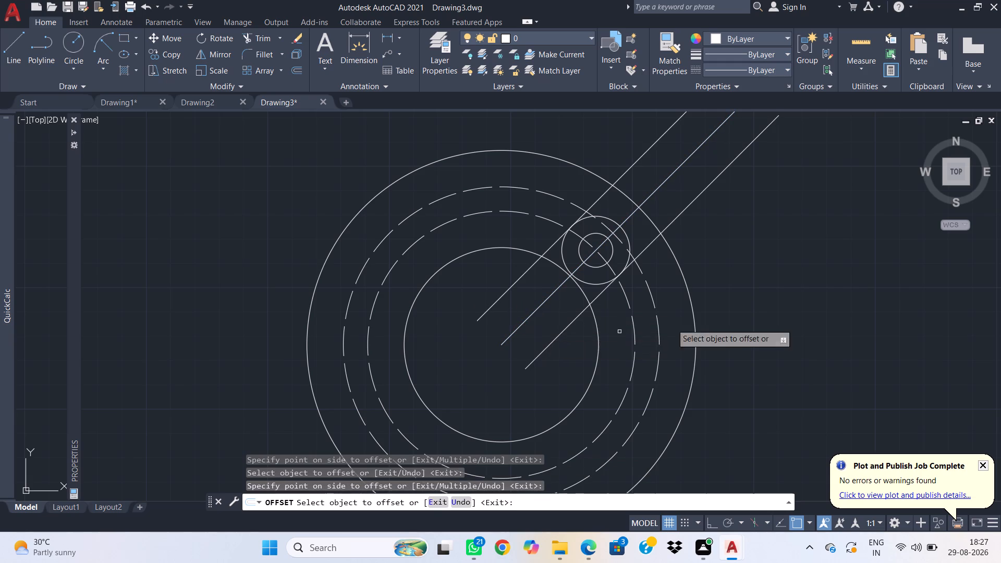
scroll(683, 277, "up", 1)
scroll(621, 290, "up", 1)
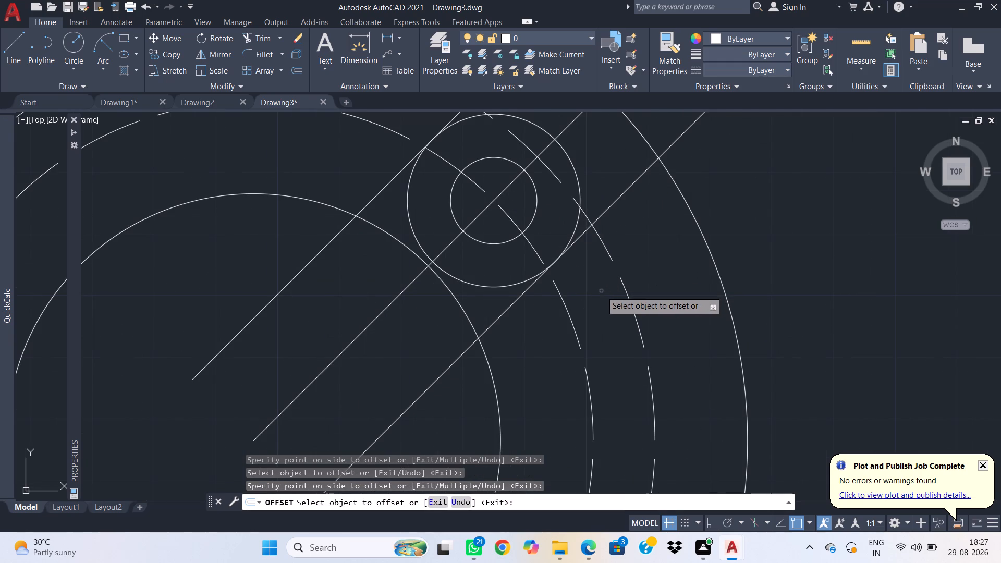
key("Escape")
Trim the offset lines inside the 80-diameter circle, and all three 45° lines beyond the outer 160-diameter circle.
key("t")
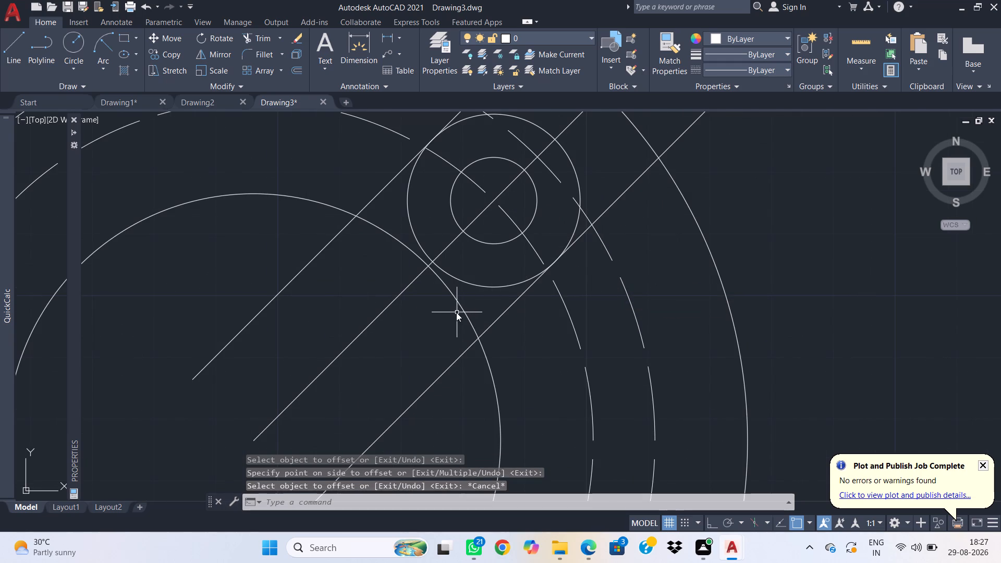
key("r")
key("space")
left_click_drag(345, 254, 274, 219)
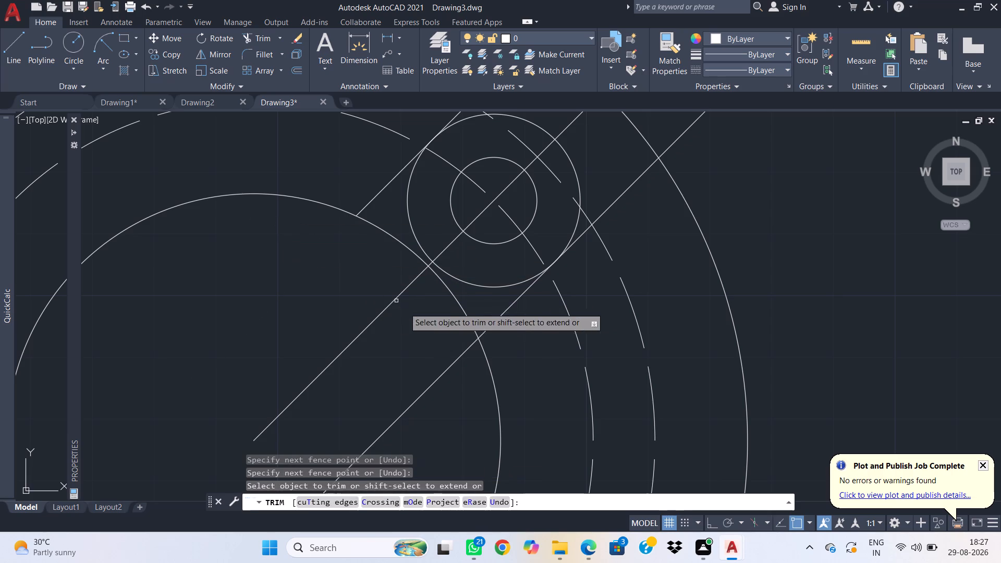
left_click_drag(453, 369, 431, 318)
middle_click_drag(702, 242, 599, 382)
scroll(599, 382, "up", 1)
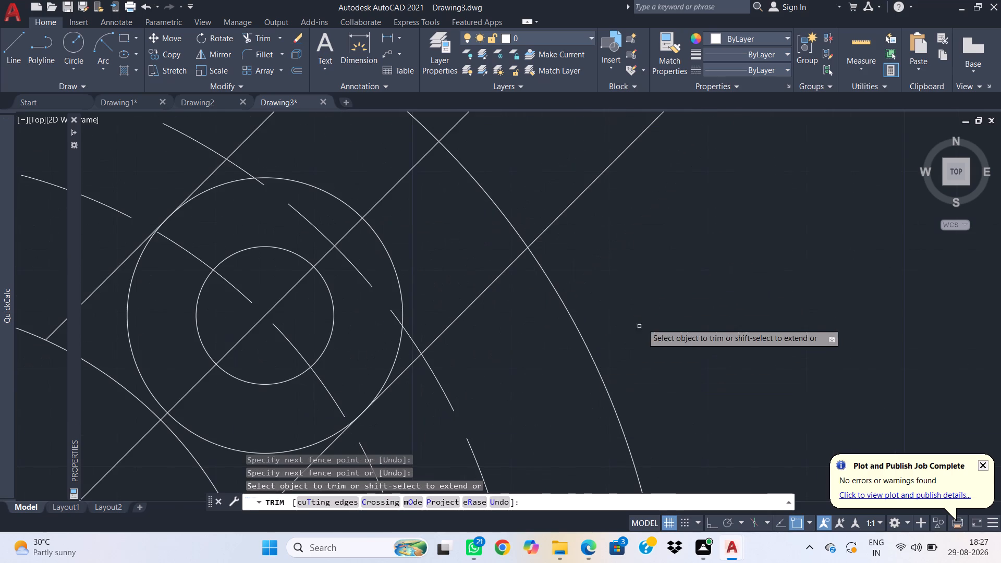
left_click_drag(663, 266, 540, 170)
scroll(551, 190, "down", 2)
middle_click_drag(601, 197, 617, 367)
left_click_drag(621, 325, 621, 325)
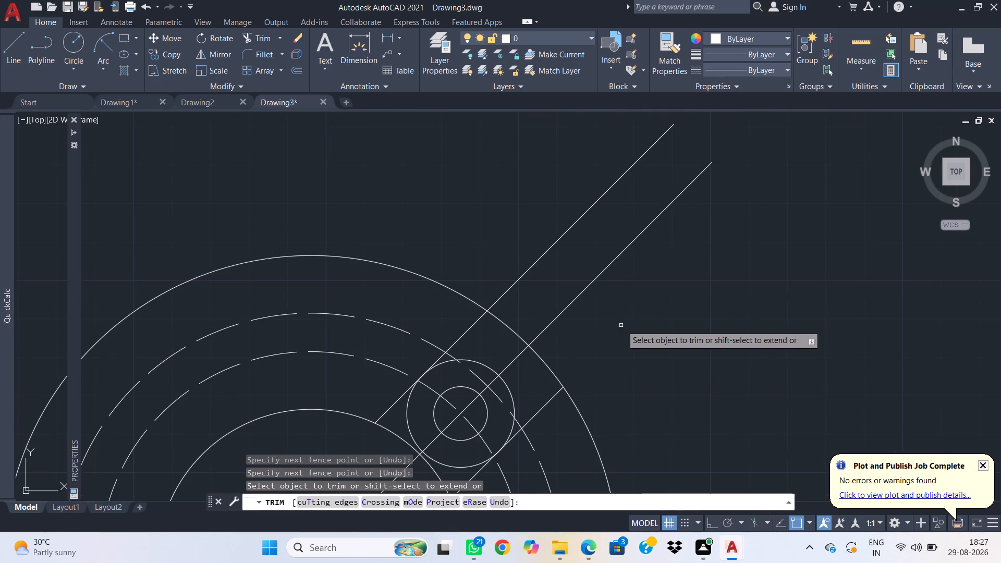
left_click_drag(621, 325, 522, 219)
scroll(583, 327, "down", 1)
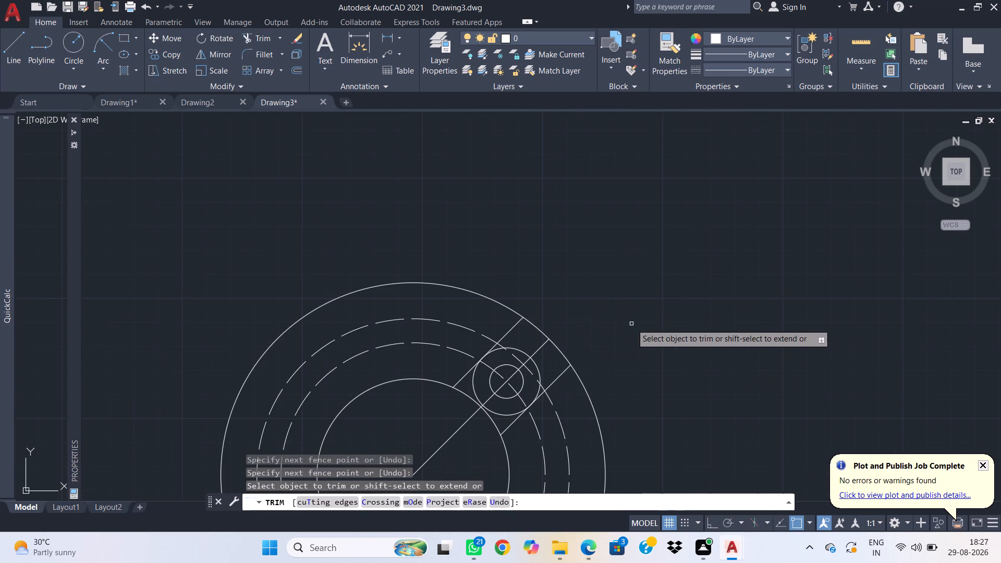
key("Escape")
Trim away the inner half of the radius-14 circle between the two offset lines.
middle_click_drag(634, 353, 648, 323)
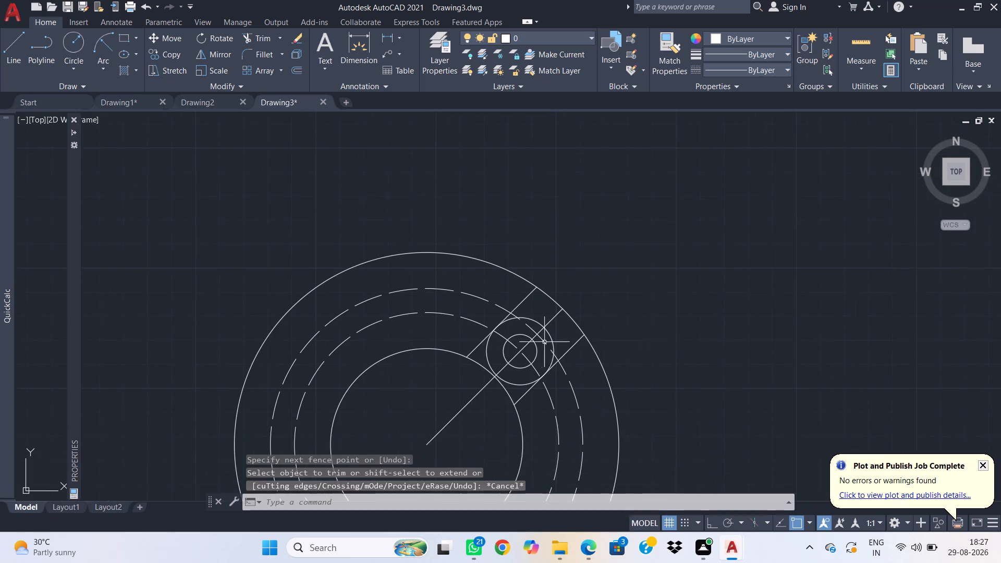
scroll(542, 343, "up", 1)
scroll(590, 363, "up", 1)
middle_click_drag(585, 382, 592, 361)
key("t")
key("r")
key("space")
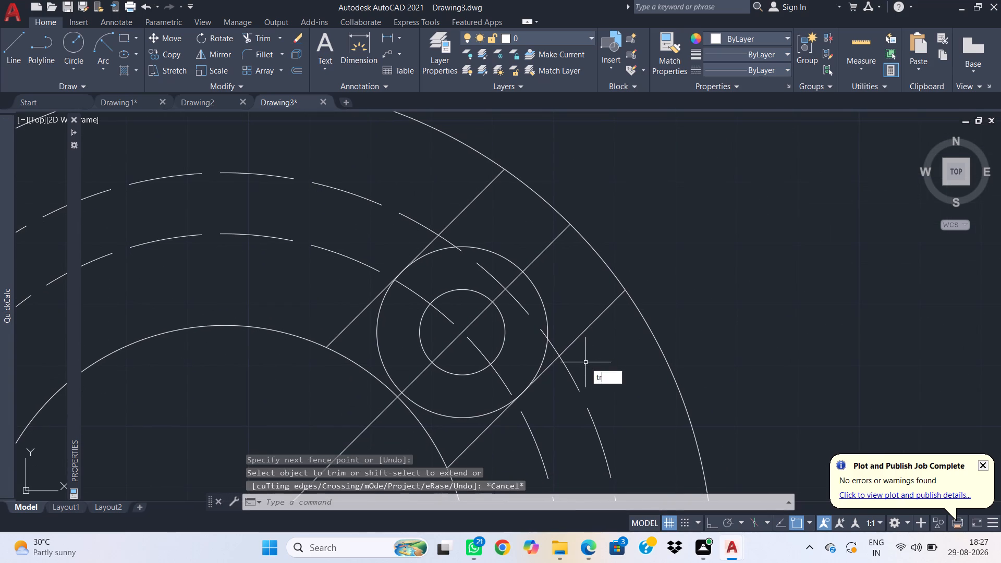
left_click(492, 412)
left_click(379, 344)
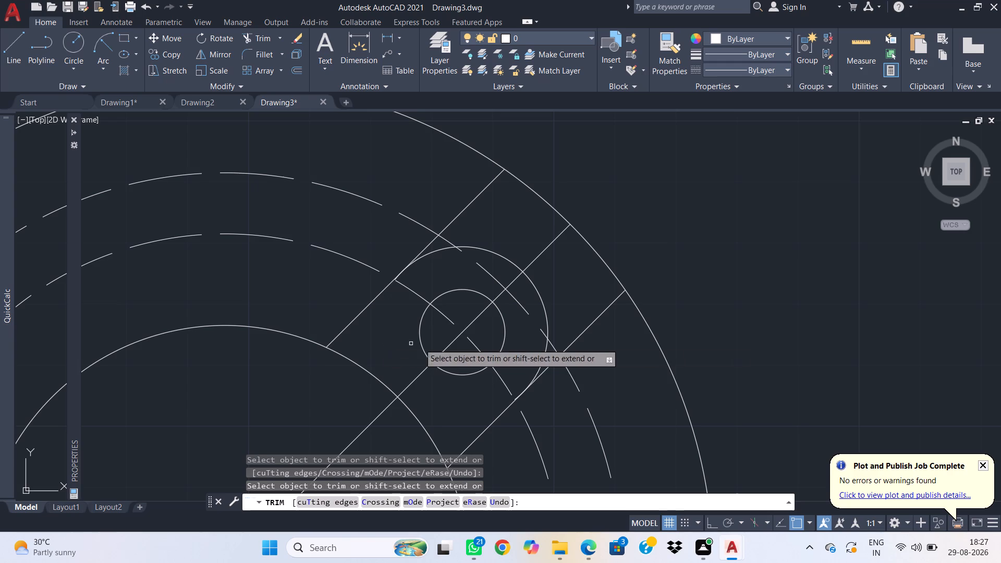
Trim the lower offset line back to the radius-14 arc and the upper one back to the 130-diameter dashed circle.
left_click_drag(594, 342, 589, 323)
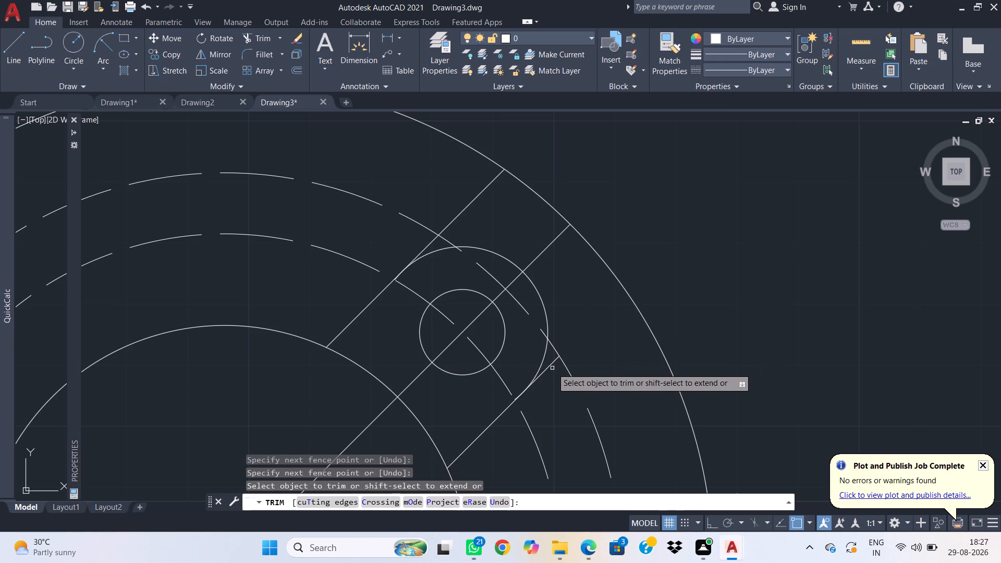
left_click(551, 366)
left_click_drag(472, 211, 472, 211)
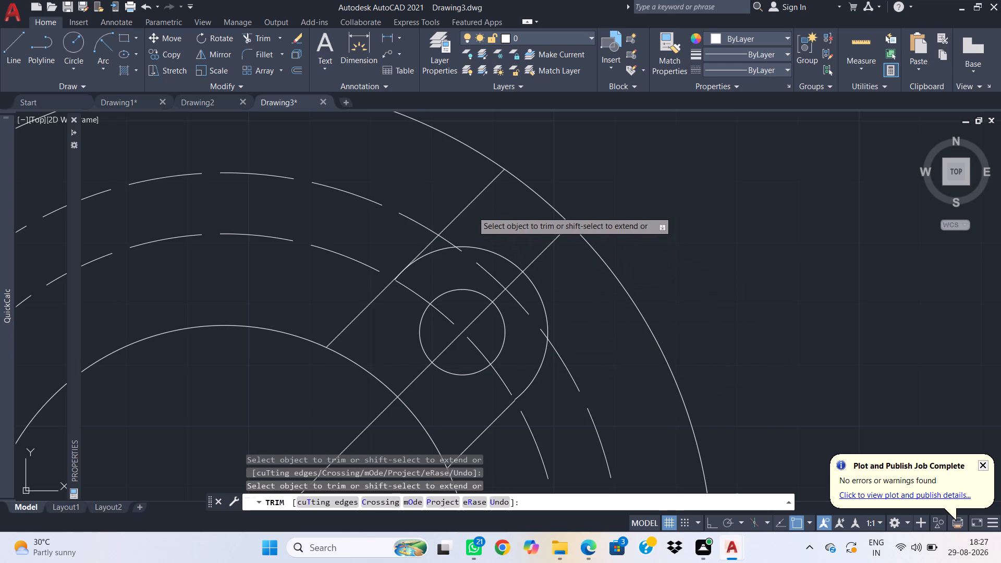
left_click_drag(472, 211, 462, 198)
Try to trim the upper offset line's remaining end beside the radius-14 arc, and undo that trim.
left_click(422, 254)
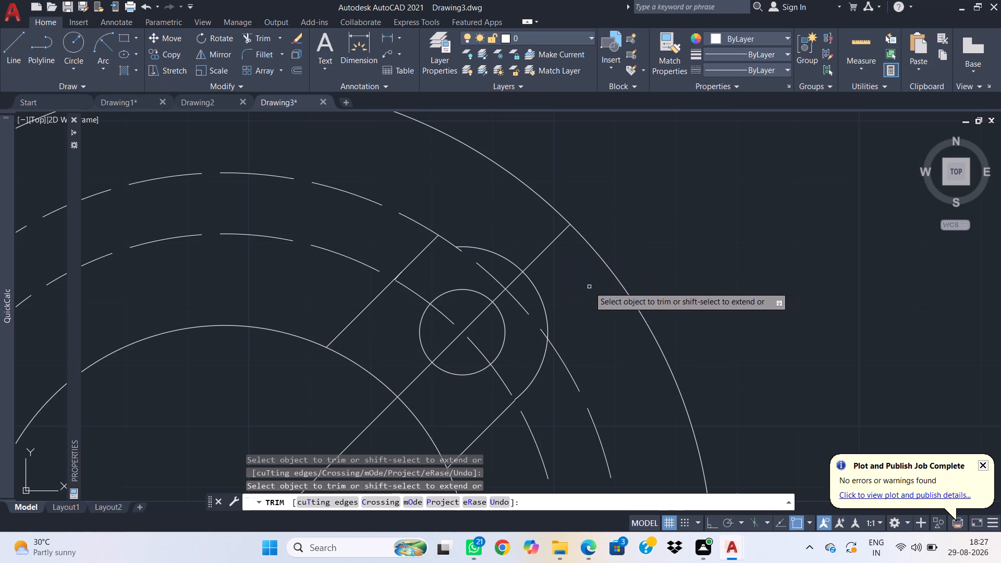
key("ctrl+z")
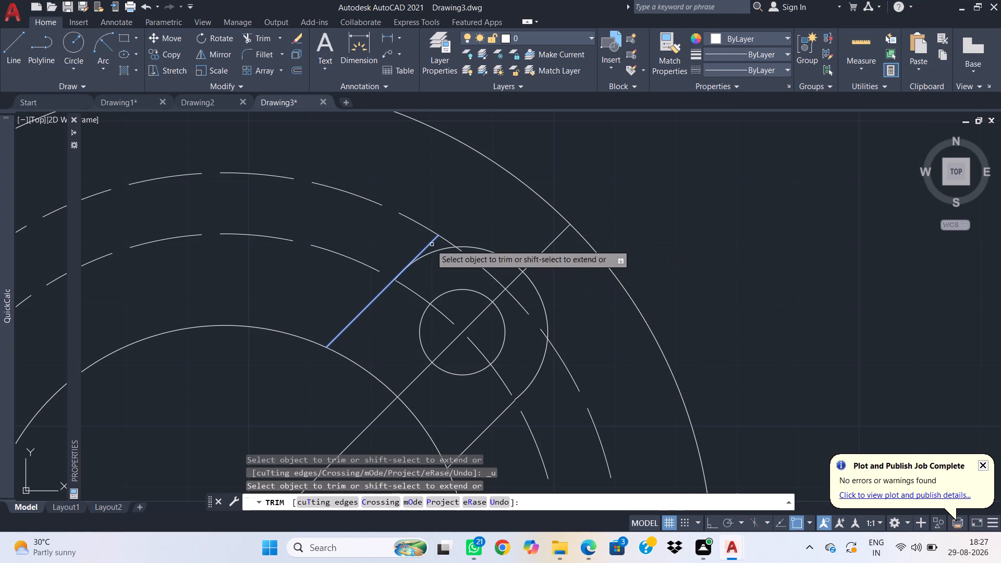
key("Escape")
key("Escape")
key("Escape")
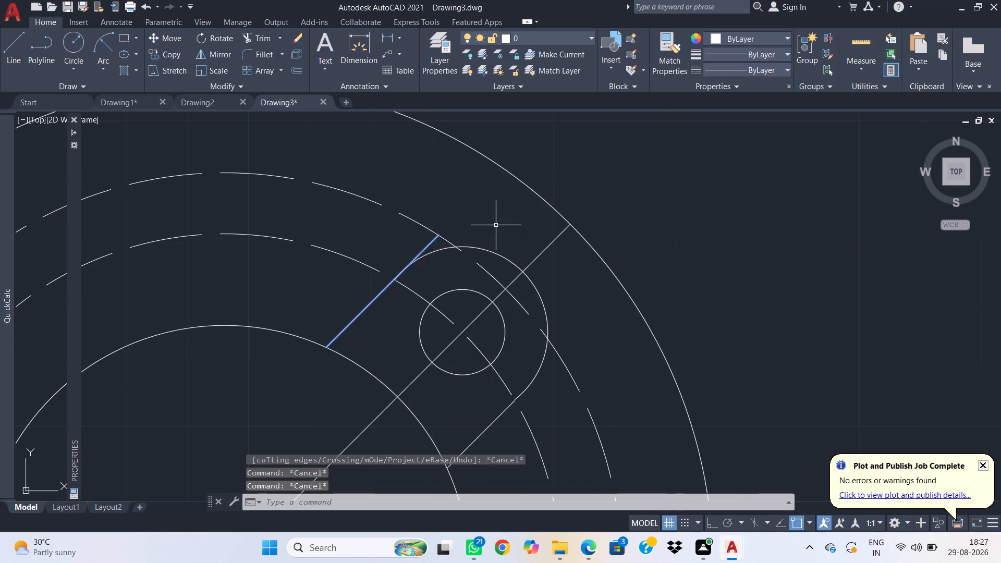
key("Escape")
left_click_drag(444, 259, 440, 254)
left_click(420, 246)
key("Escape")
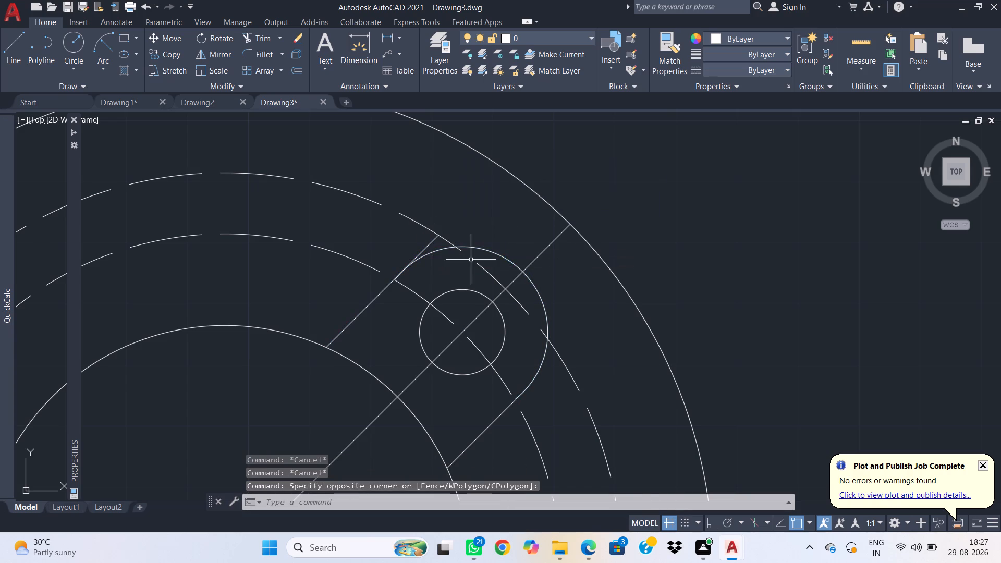
Trim the upper offset line's remaining end back to the radius-14 arc.
type("tr")
key("space")
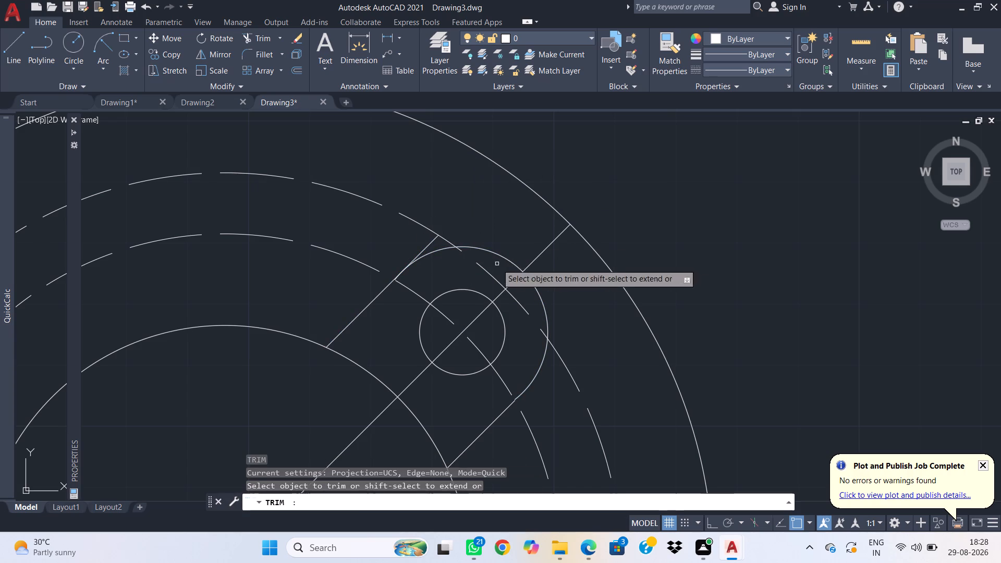
left_click(428, 243)
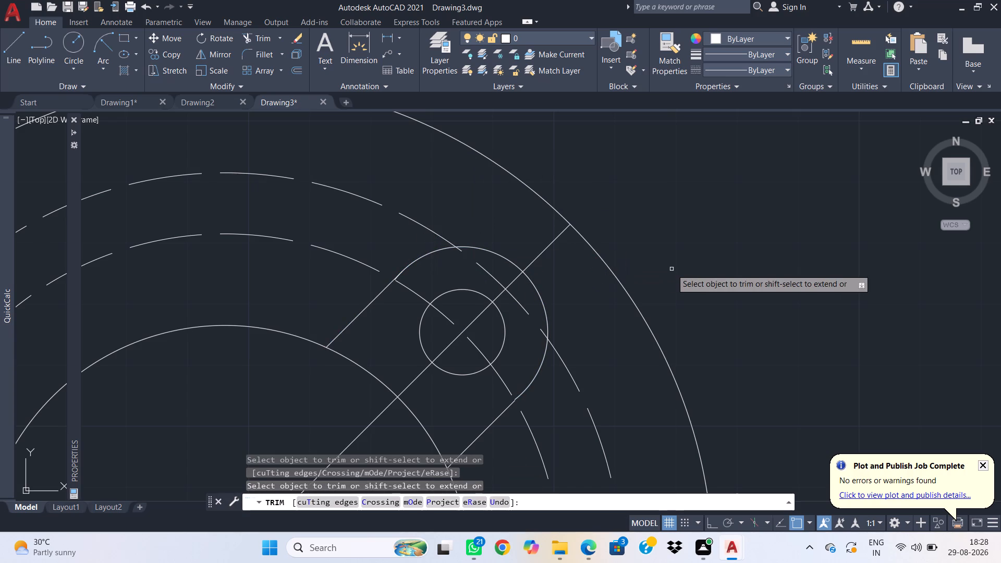
key("Escape")
Delete the radius-14 arc around the small 14-diameter circle.
scroll(601, 342, "up", 1)
middle_click_drag(525, 423, 542, 349)
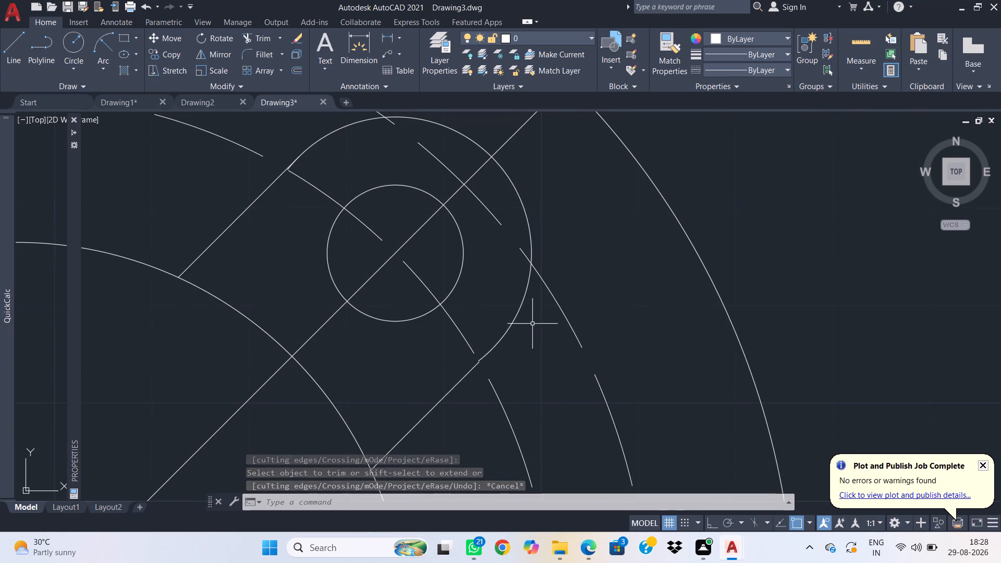
left_click(531, 322)
left_click(508, 307)
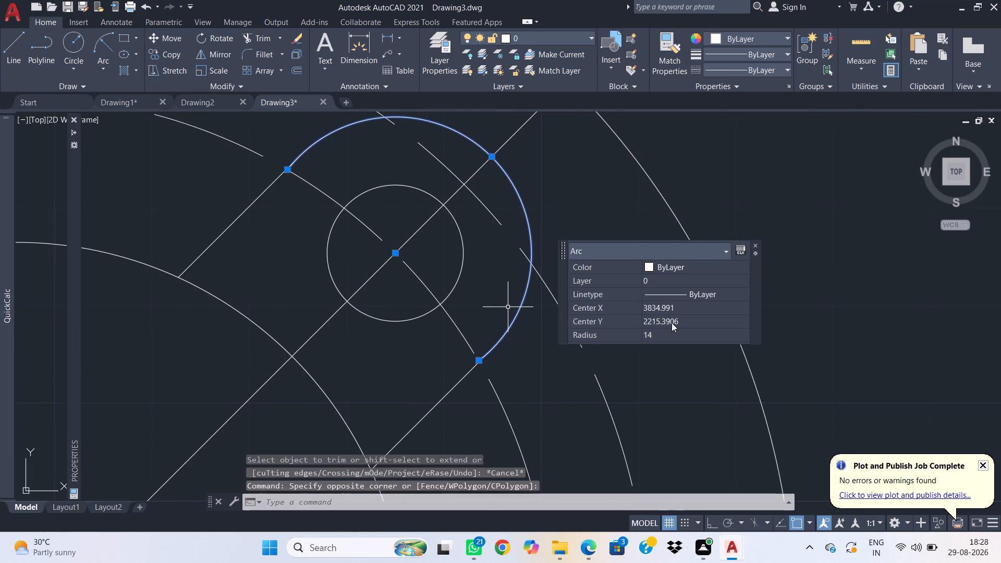
key("Delete")
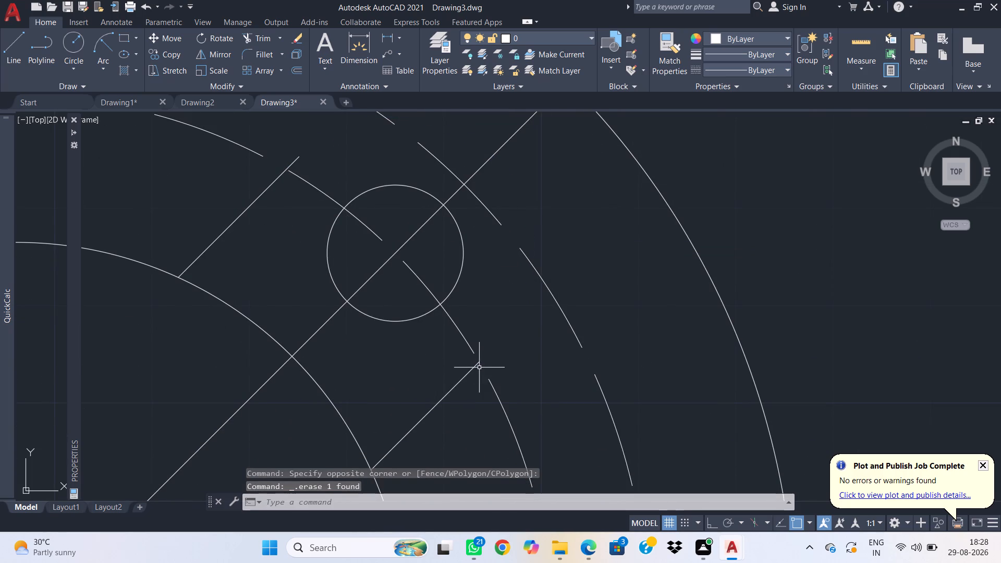
Stretch the lower lug line's outer end along its own direction past the 130-diameter dashed circle, to about 38.6 long.
left_click(473, 380)
left_click(455, 365)
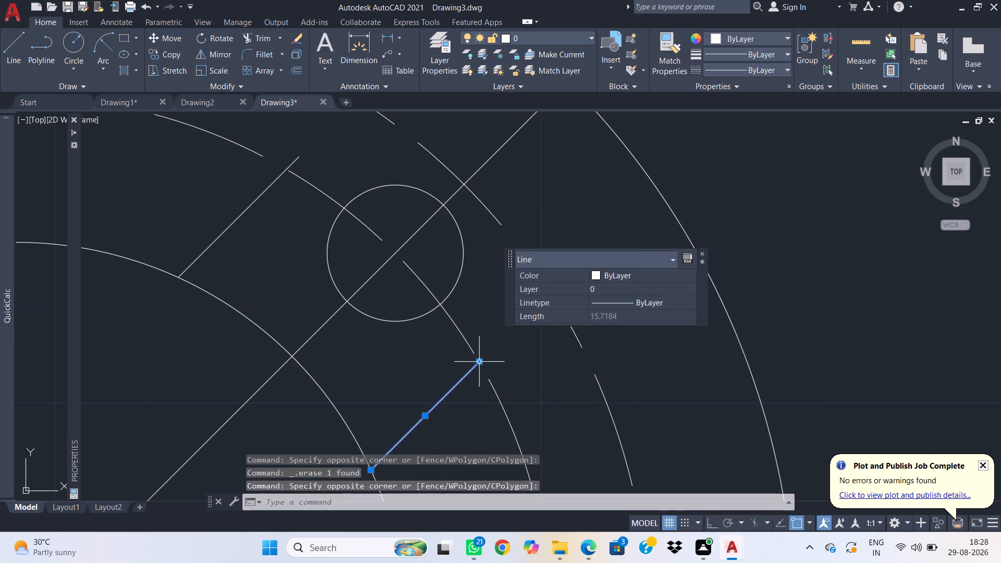
left_click(482, 361)
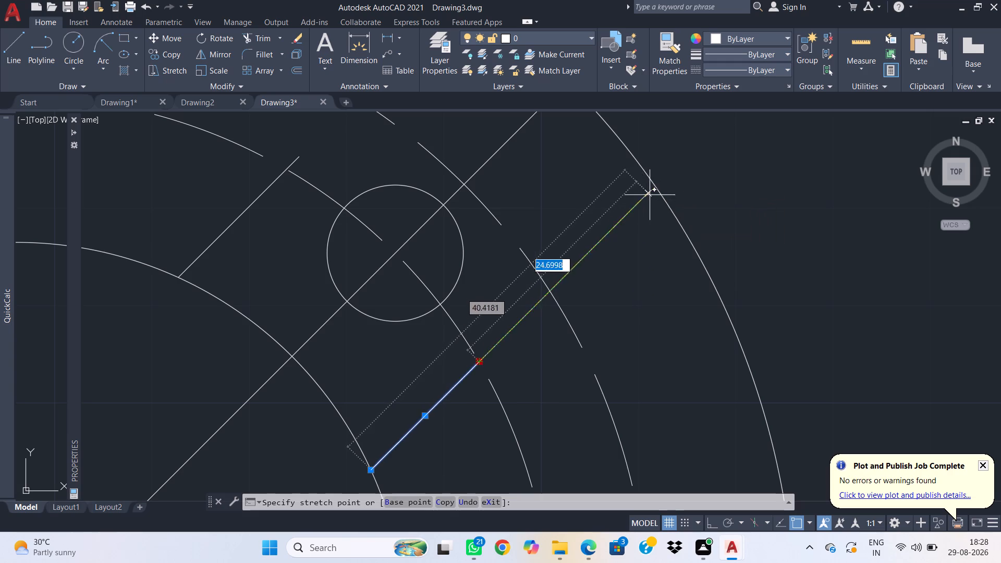
left_click(640, 207)
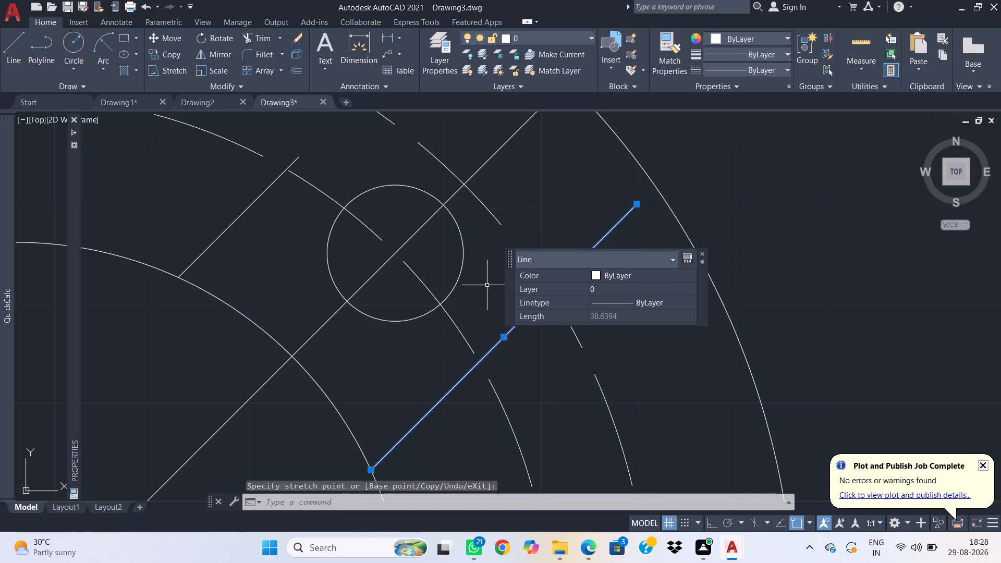
key("Escape")
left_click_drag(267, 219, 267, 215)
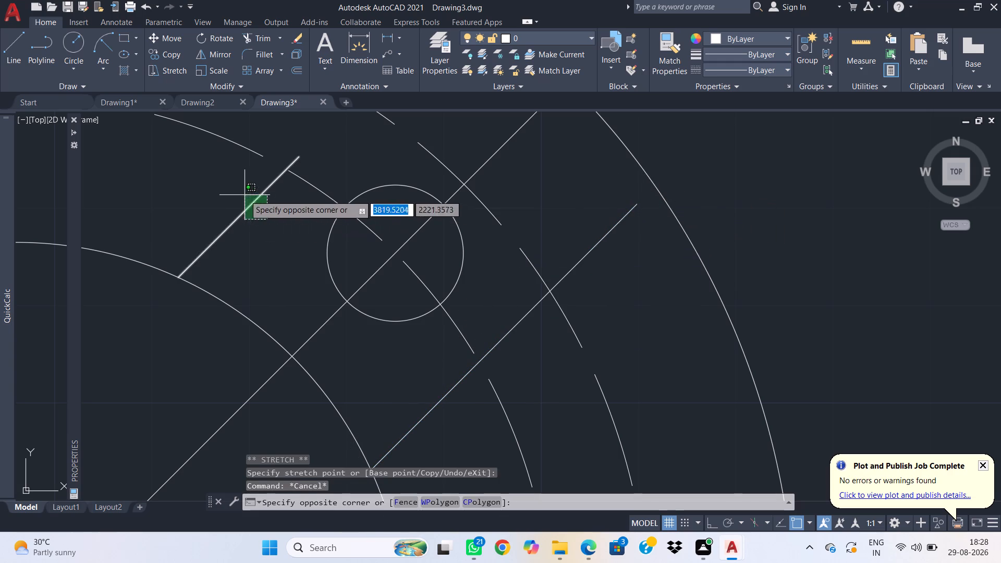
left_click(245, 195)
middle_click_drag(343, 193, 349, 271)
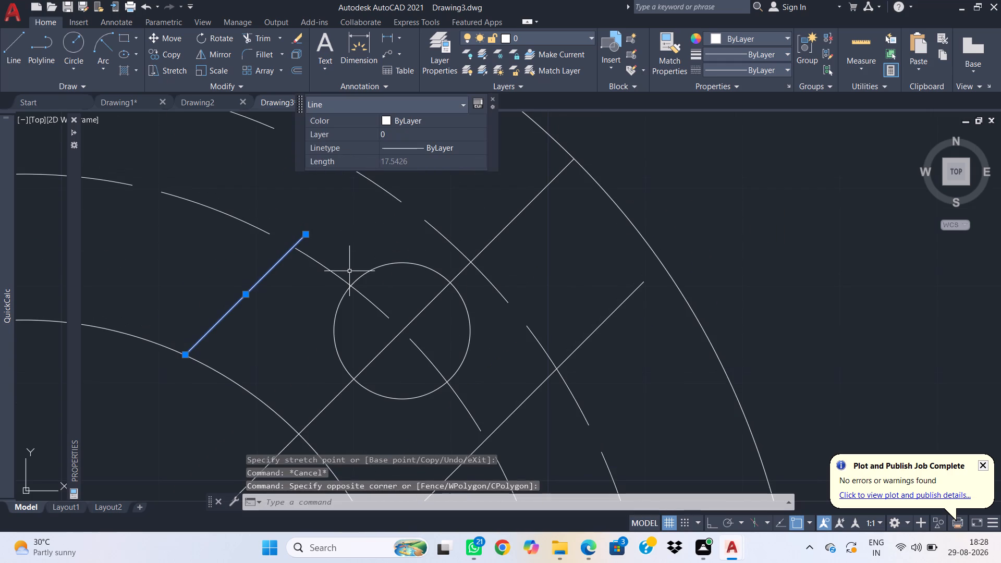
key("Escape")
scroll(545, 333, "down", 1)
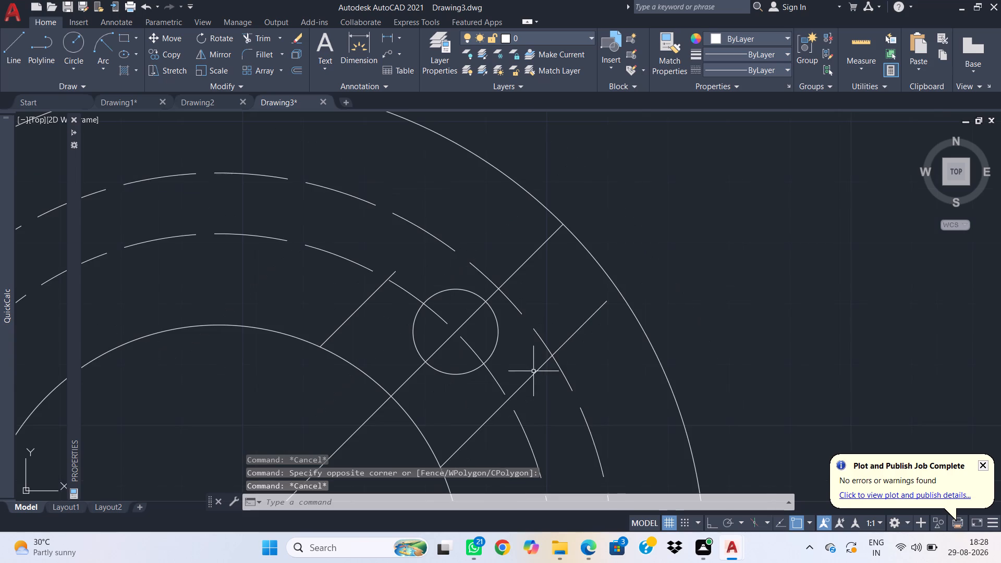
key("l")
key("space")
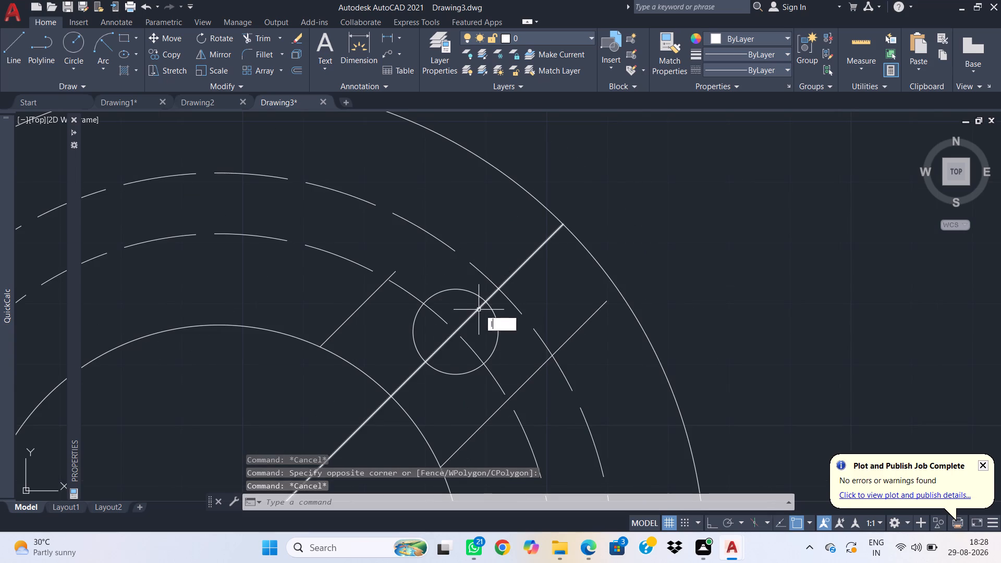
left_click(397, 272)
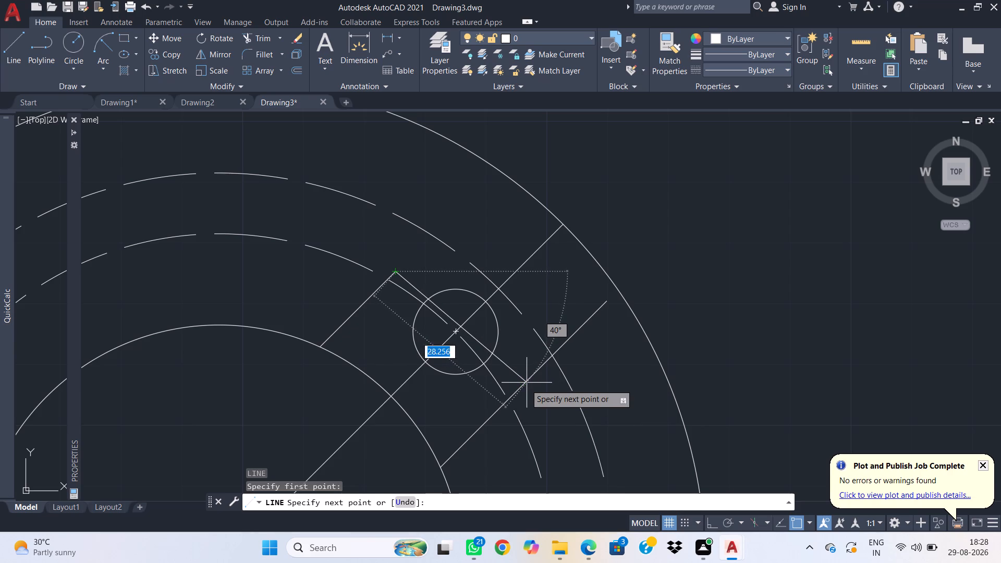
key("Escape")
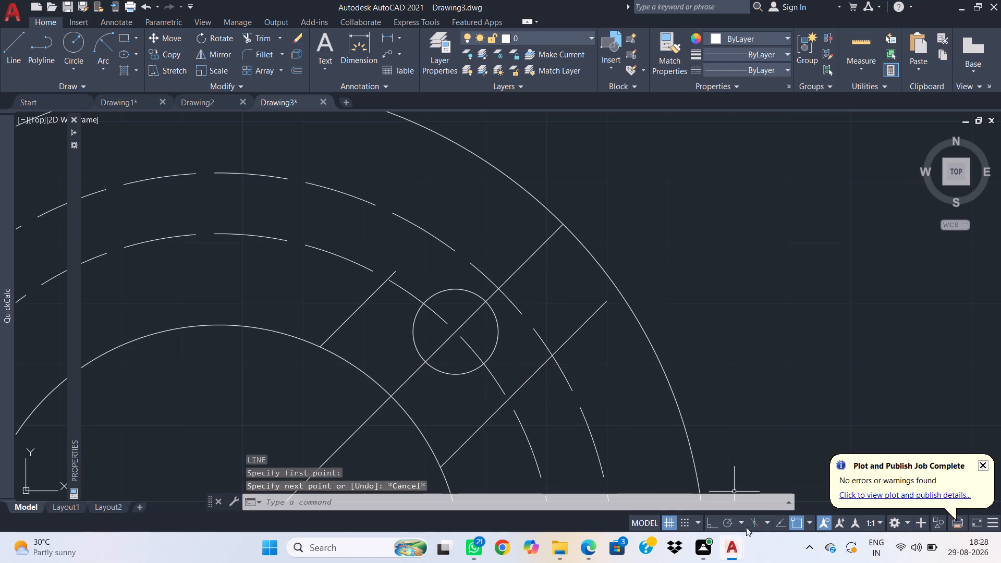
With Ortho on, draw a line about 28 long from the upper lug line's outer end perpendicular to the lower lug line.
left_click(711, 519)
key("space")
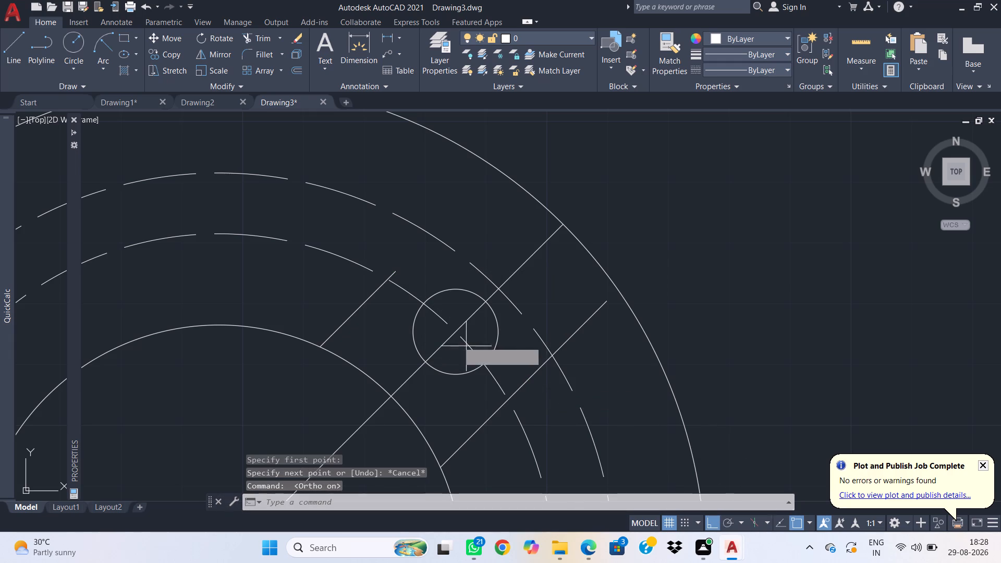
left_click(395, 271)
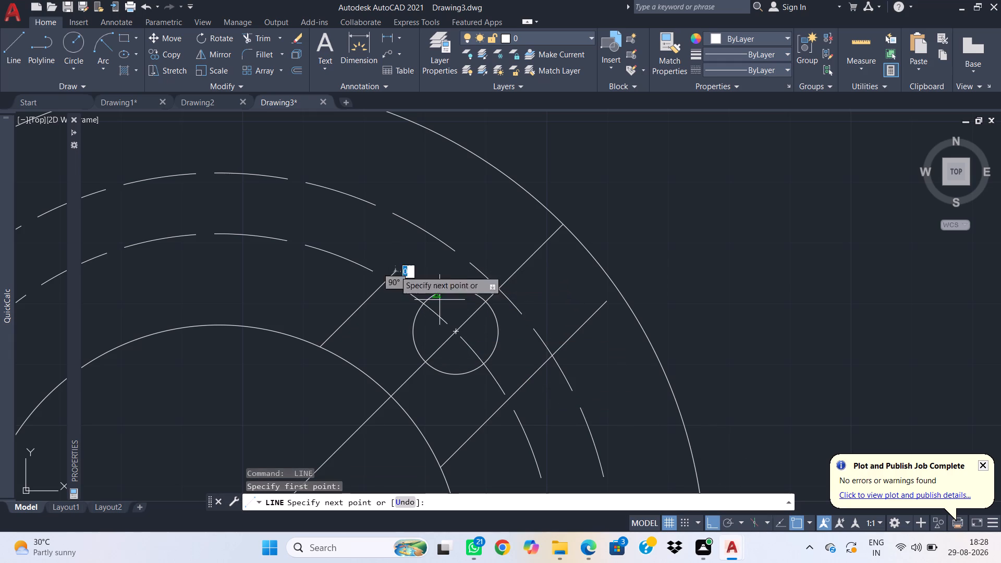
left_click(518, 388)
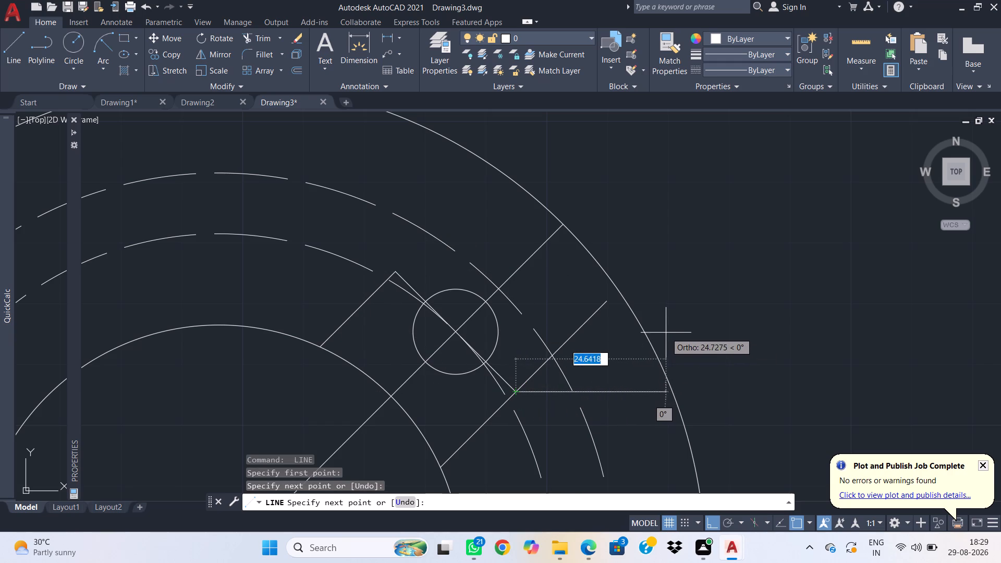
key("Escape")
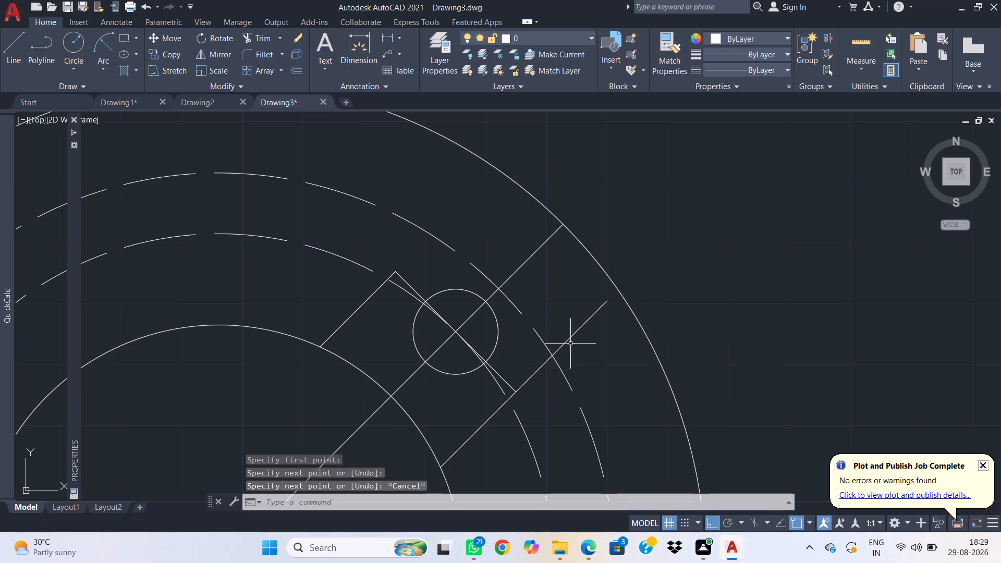
Fillet the upper and lower lug lines with radius 14 to form the rounded lug end around the small circle.
scroll(534, 368, "up", 1)
scroll(540, 359, "down", 1)
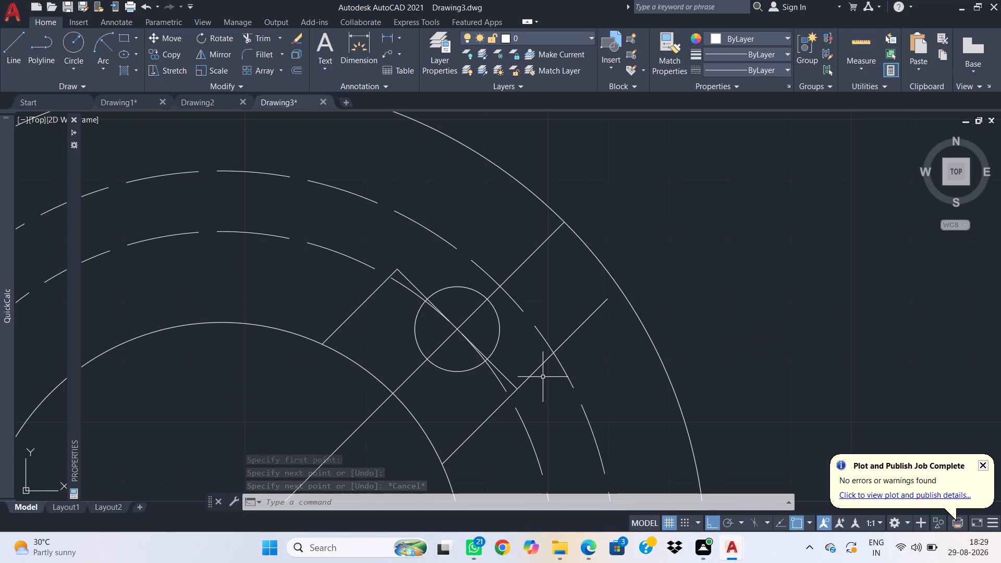
type("f")
key("space")
type("r")
key("space")
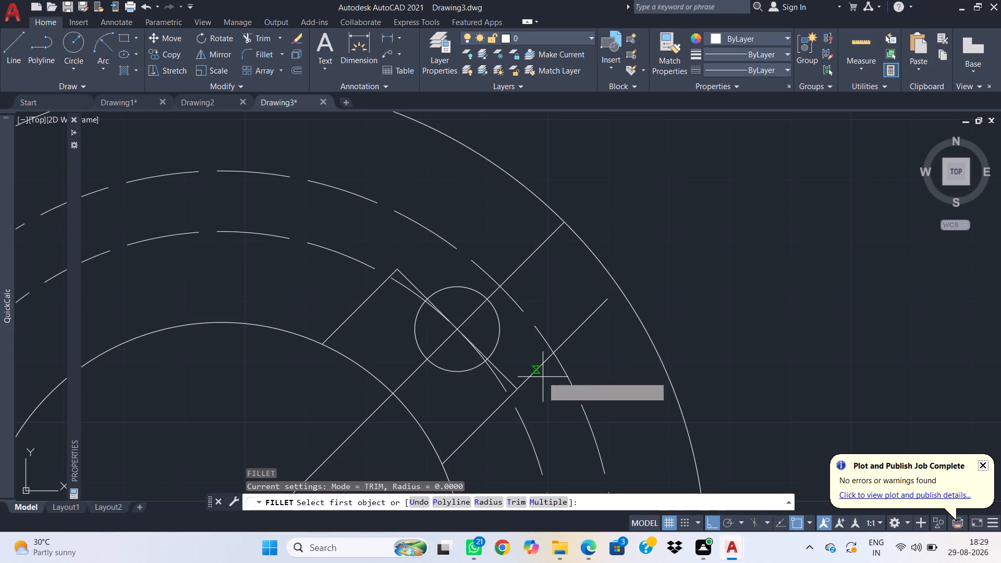
type("14")
key("Return")
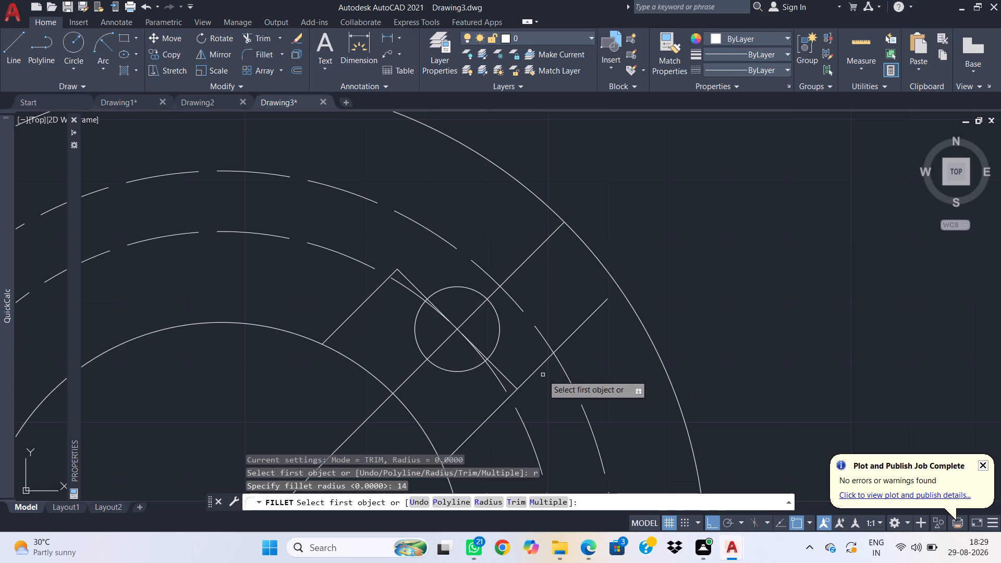
left_click(365, 301)
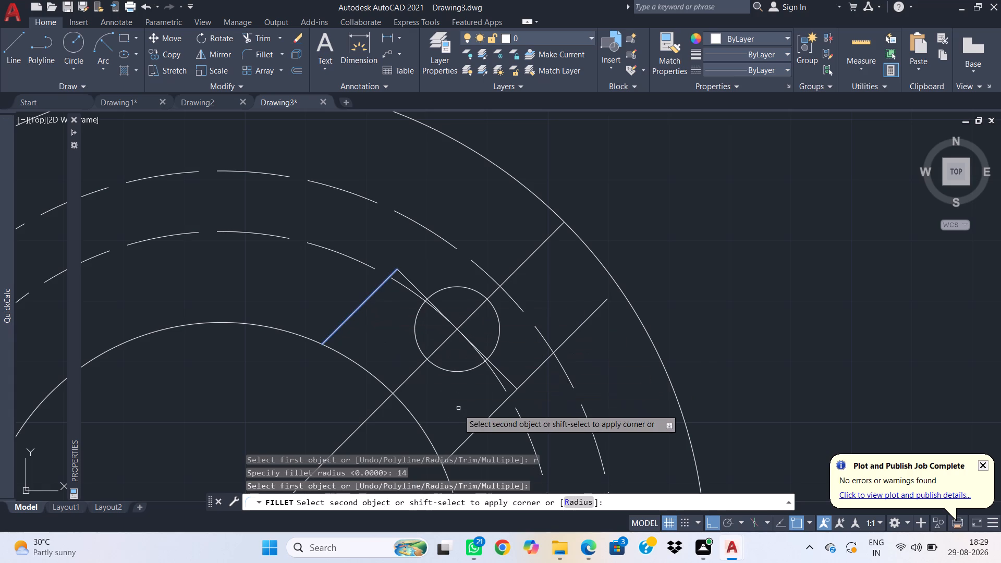
left_click(478, 426)
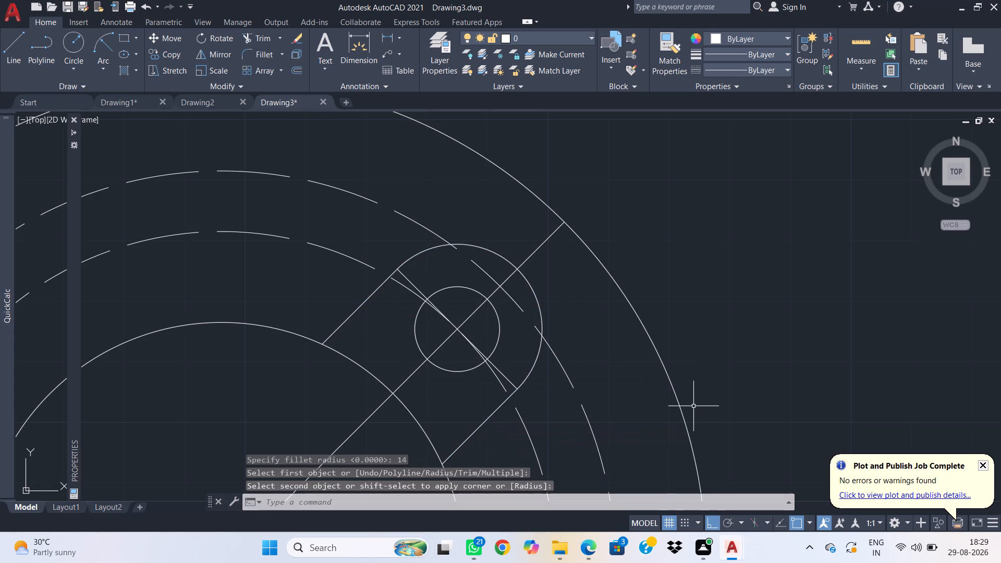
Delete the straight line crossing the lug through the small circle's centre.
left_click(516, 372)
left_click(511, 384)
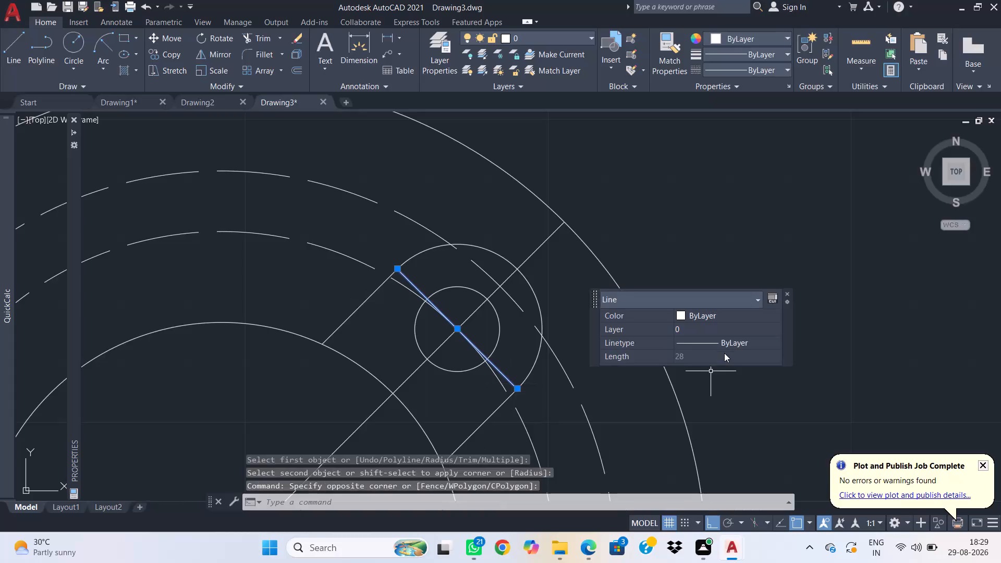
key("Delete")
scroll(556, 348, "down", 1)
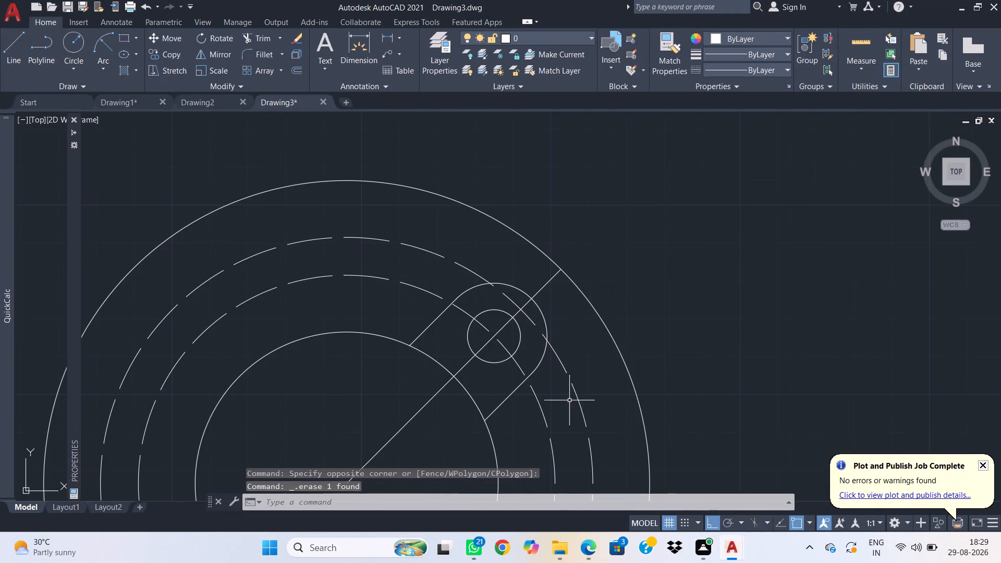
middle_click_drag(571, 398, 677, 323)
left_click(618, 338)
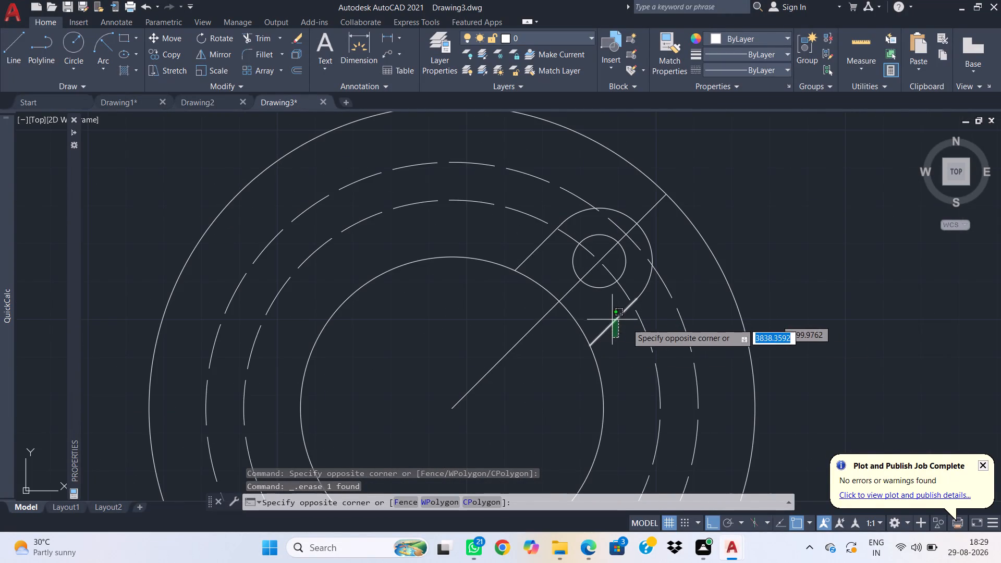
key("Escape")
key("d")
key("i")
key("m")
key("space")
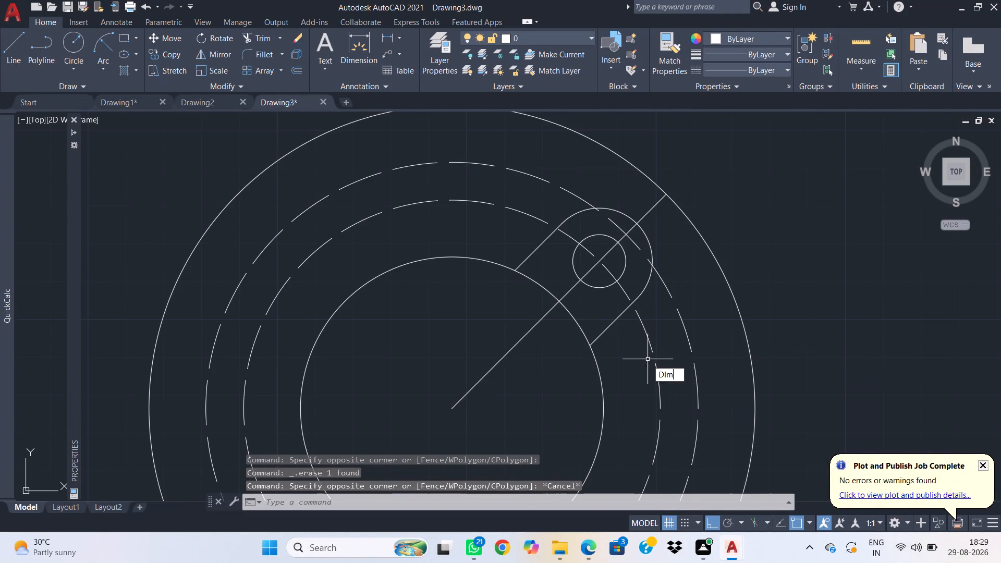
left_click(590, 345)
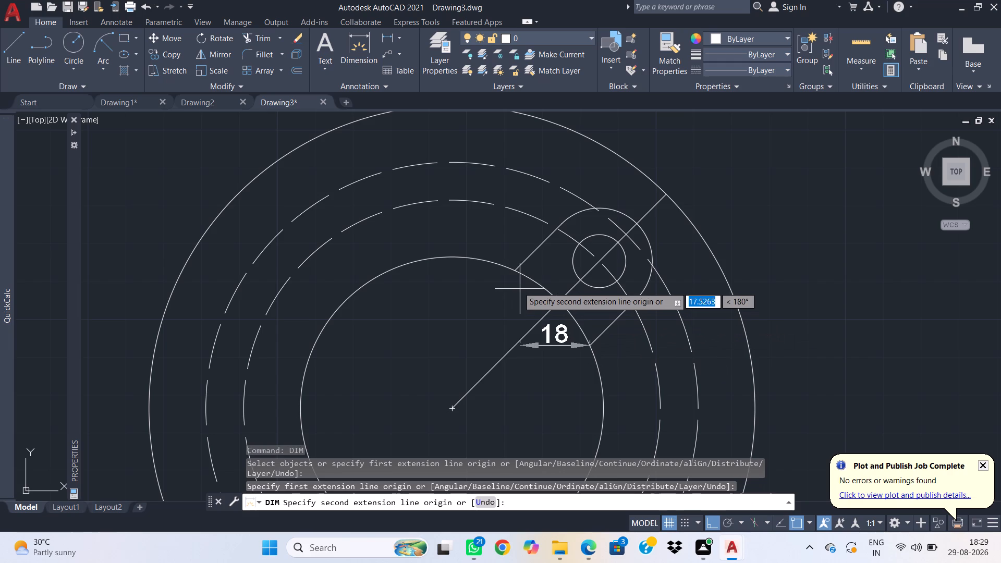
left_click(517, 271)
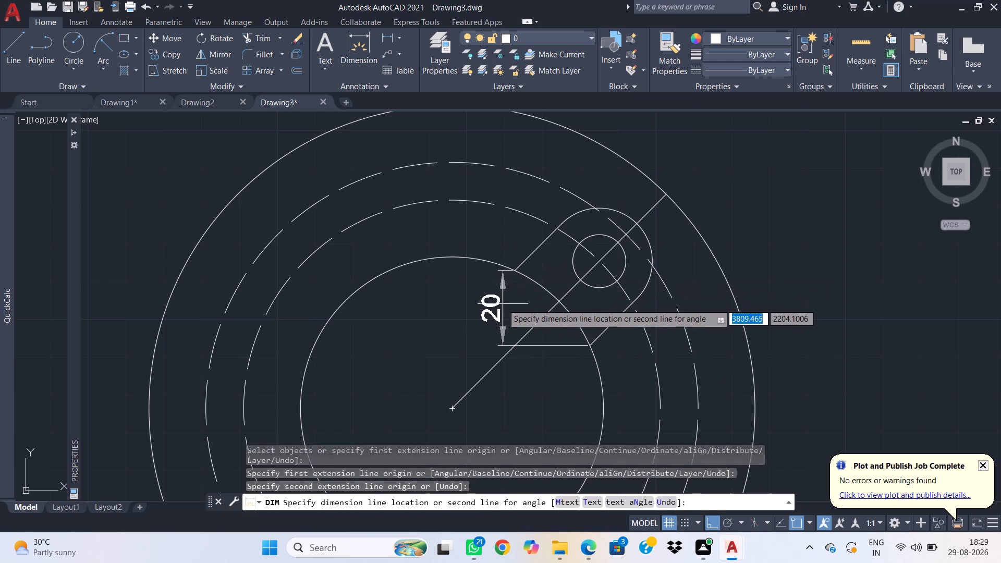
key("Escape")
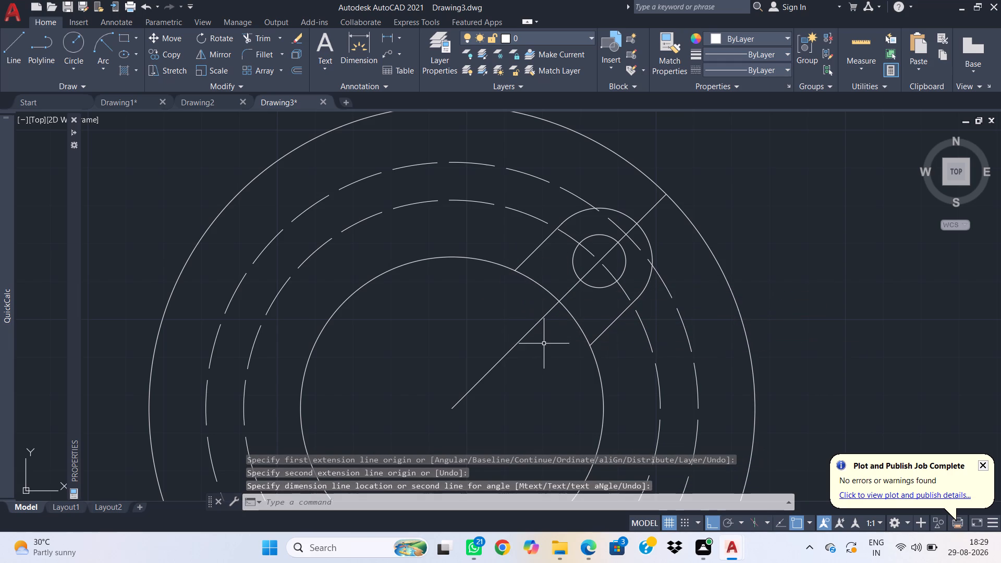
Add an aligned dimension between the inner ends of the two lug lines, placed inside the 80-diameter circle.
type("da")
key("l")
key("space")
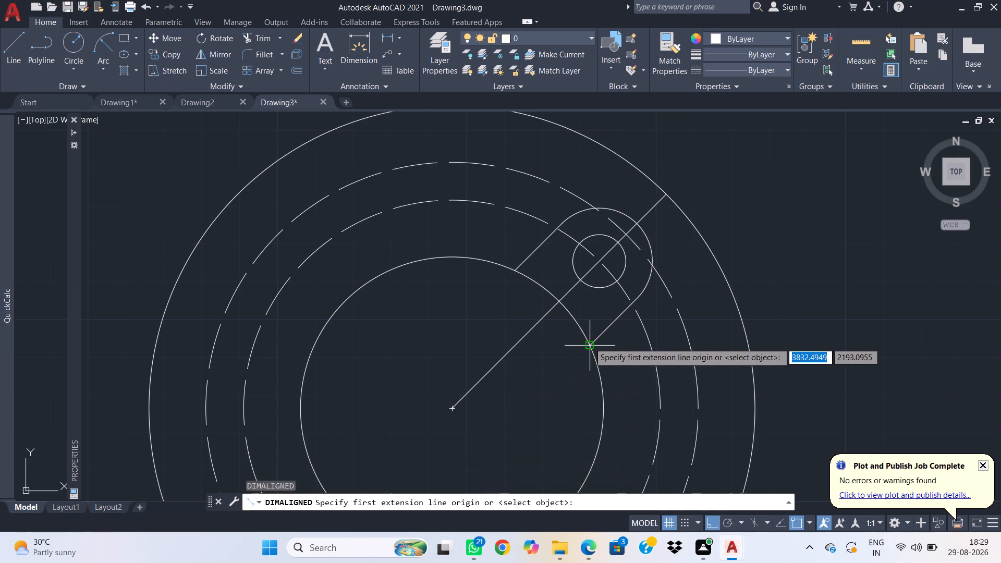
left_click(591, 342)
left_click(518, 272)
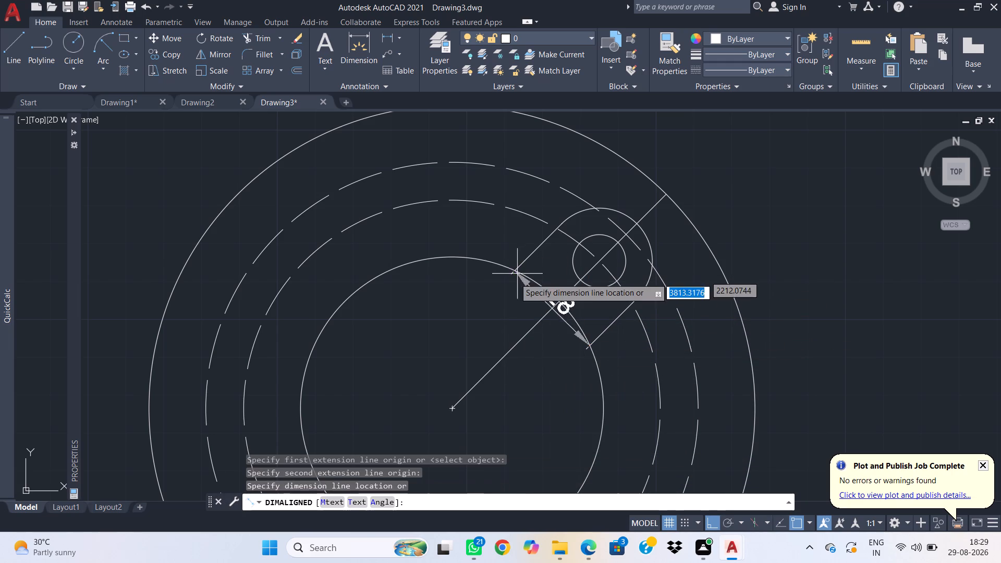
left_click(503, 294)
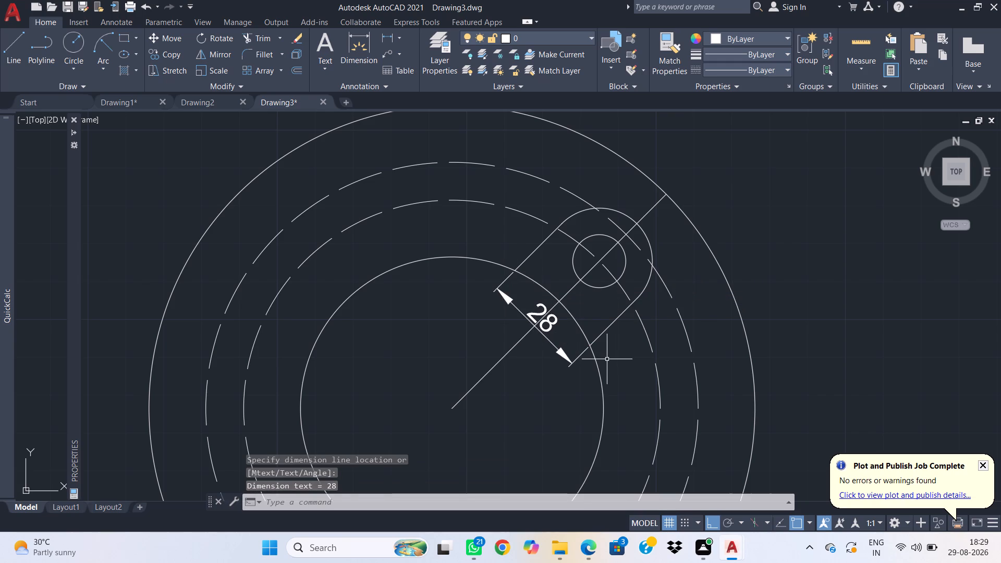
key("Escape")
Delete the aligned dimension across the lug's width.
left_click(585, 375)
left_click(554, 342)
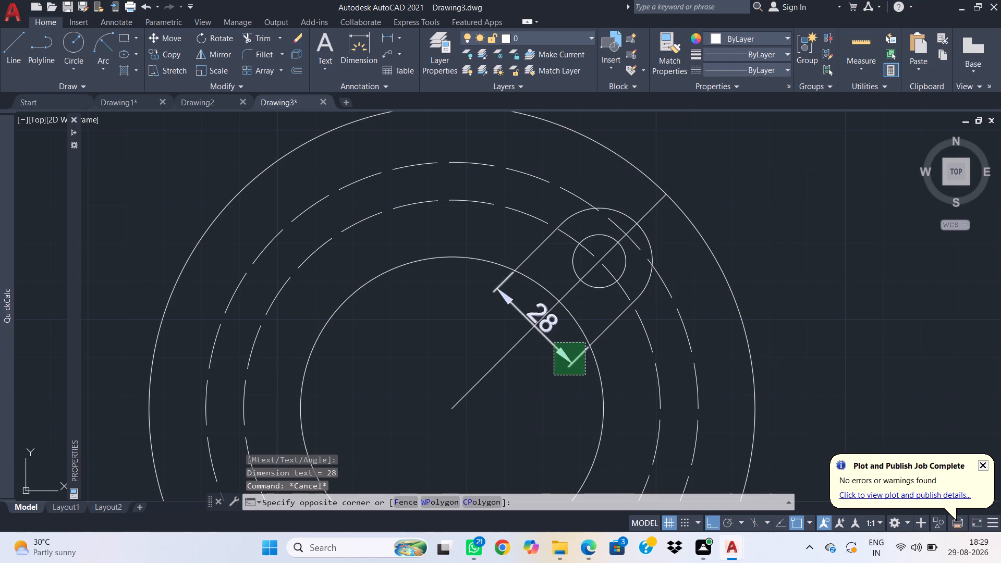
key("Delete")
Mirror the lug outline and its small hole about the vertical axis through the circles' centre, keeping the original.
scroll(677, 351, "down", 2)
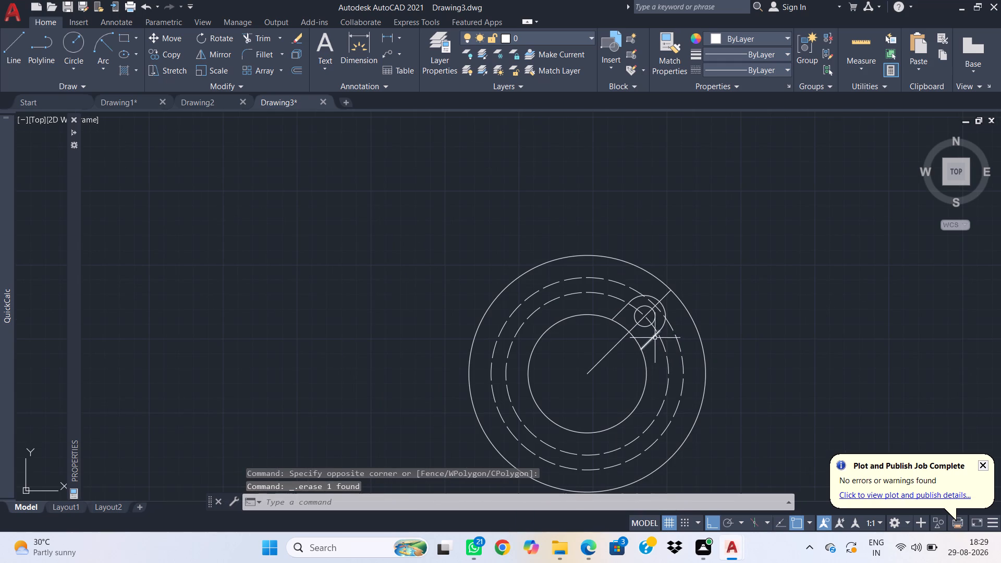
left_click(656, 349)
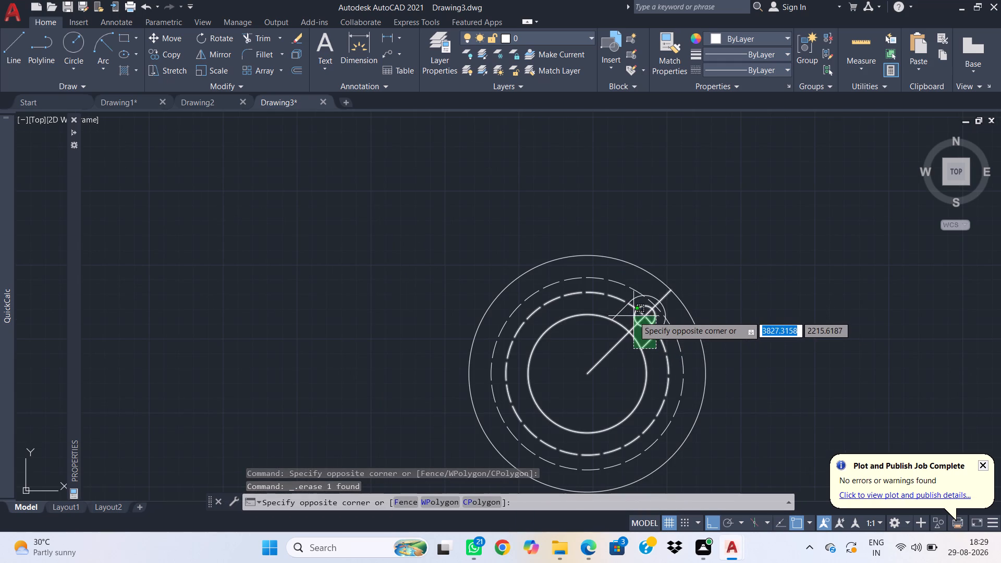
key("Escape")
left_click(618, 290)
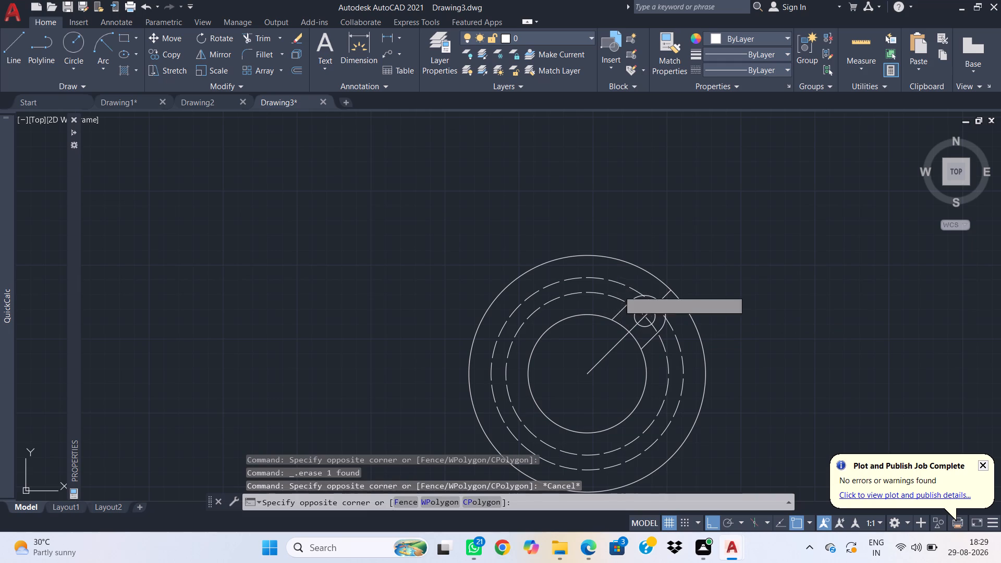
left_click(673, 350)
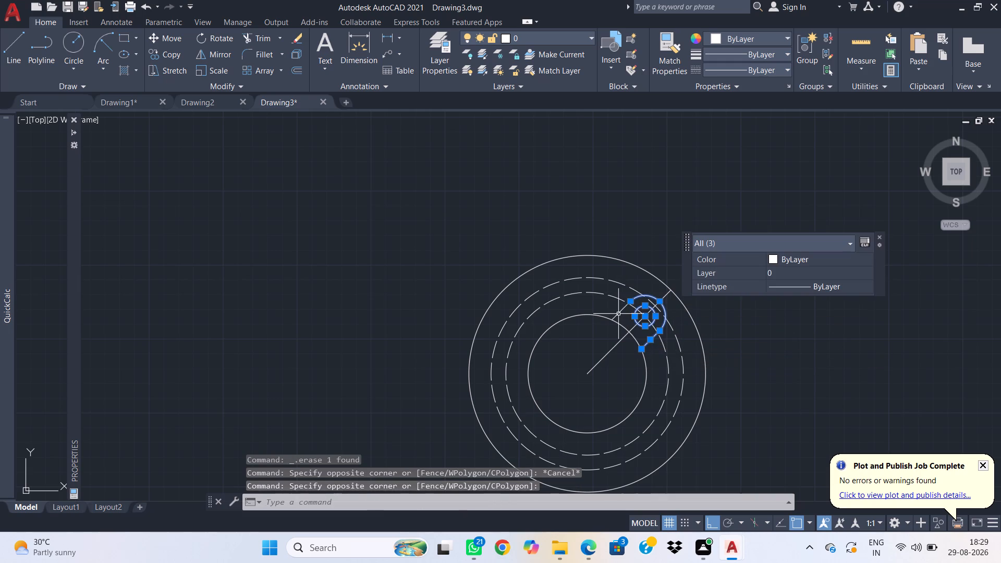
left_click(629, 317)
left_click(616, 309)
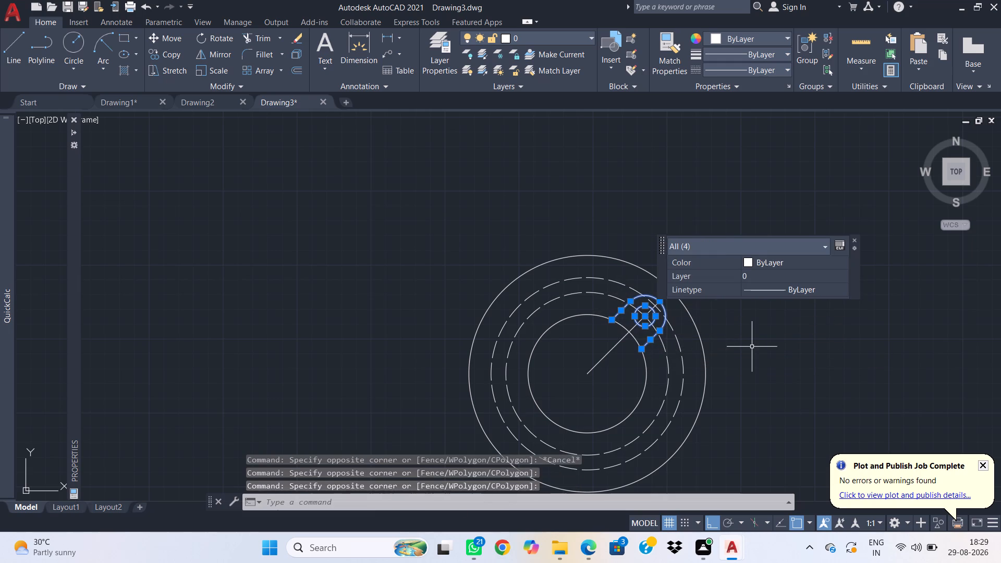
key("m")
type("i")
key("space")
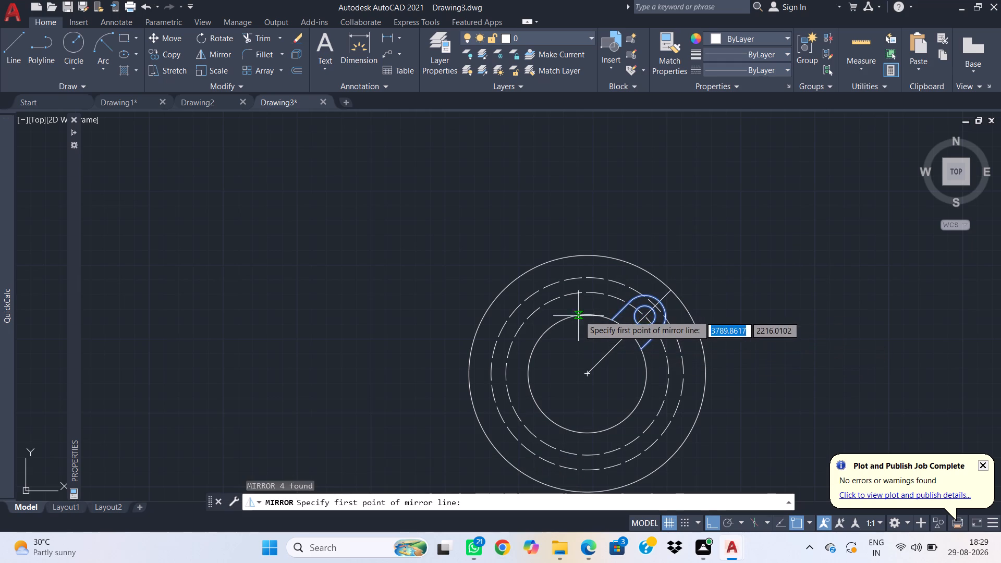
left_click(587, 311)
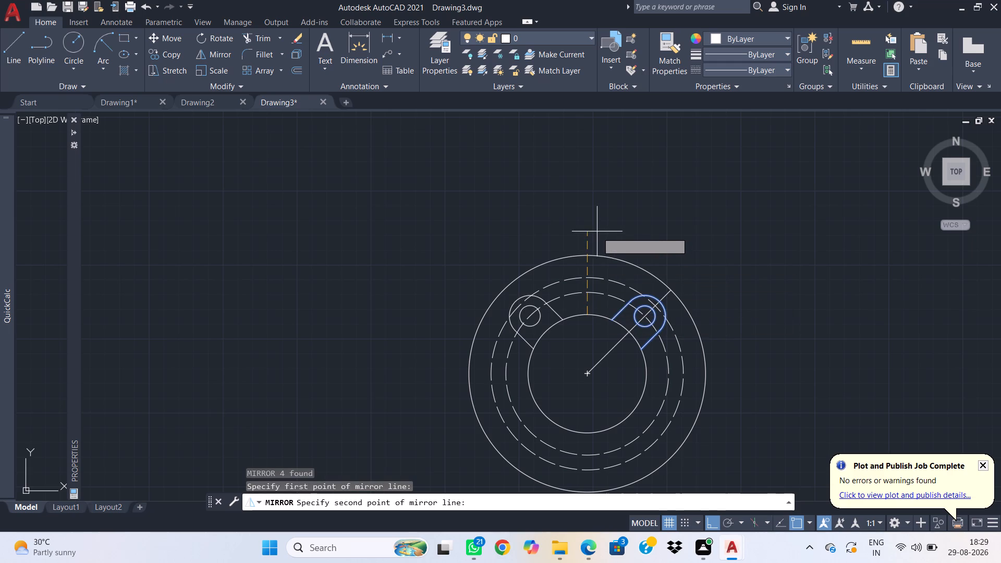
left_click(595, 223)
left_click_drag(625, 269, 595, 235)
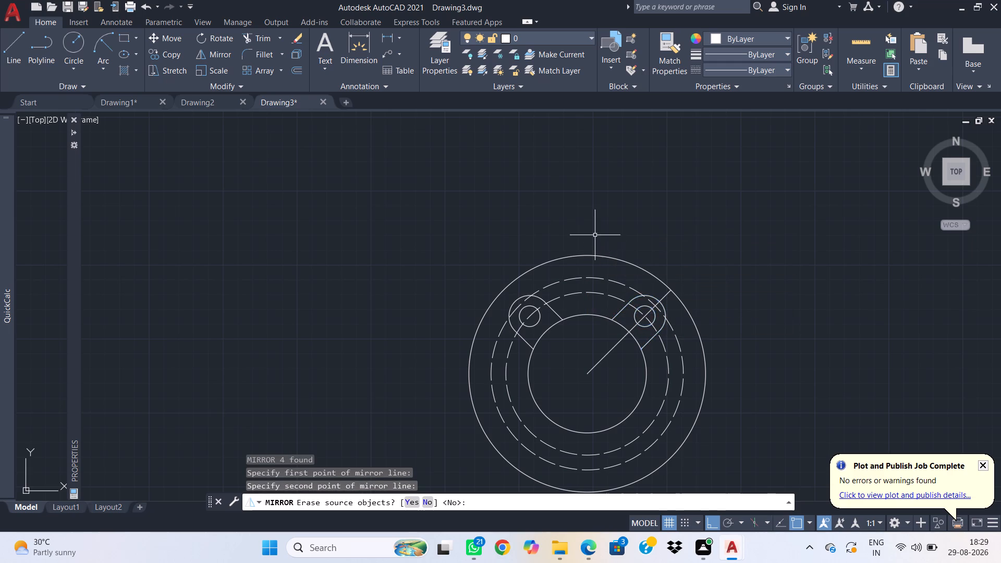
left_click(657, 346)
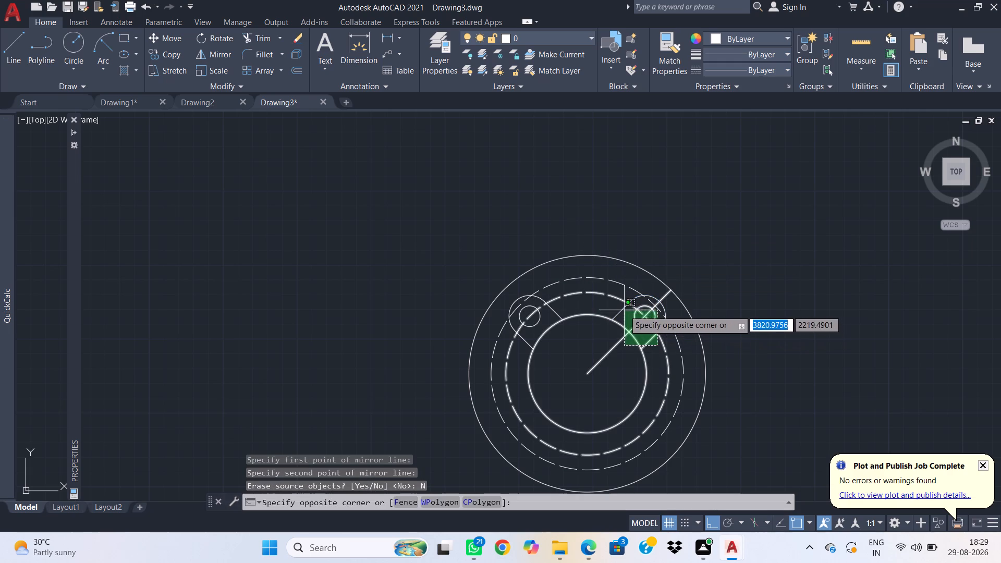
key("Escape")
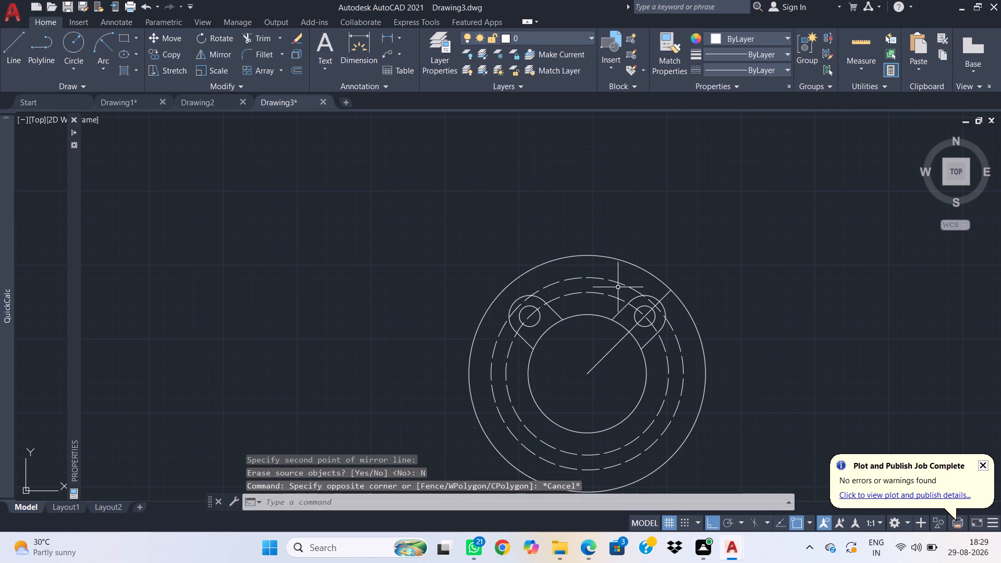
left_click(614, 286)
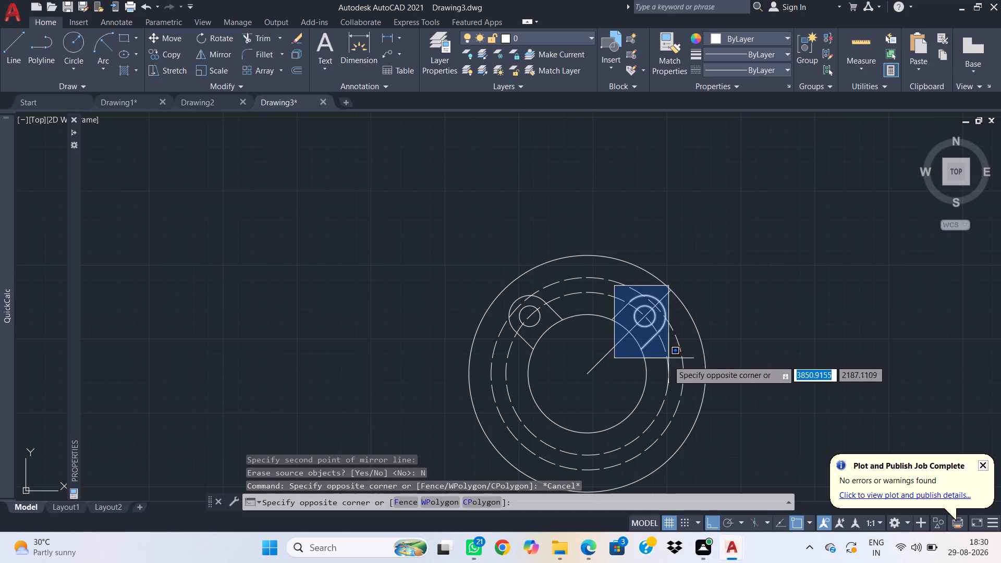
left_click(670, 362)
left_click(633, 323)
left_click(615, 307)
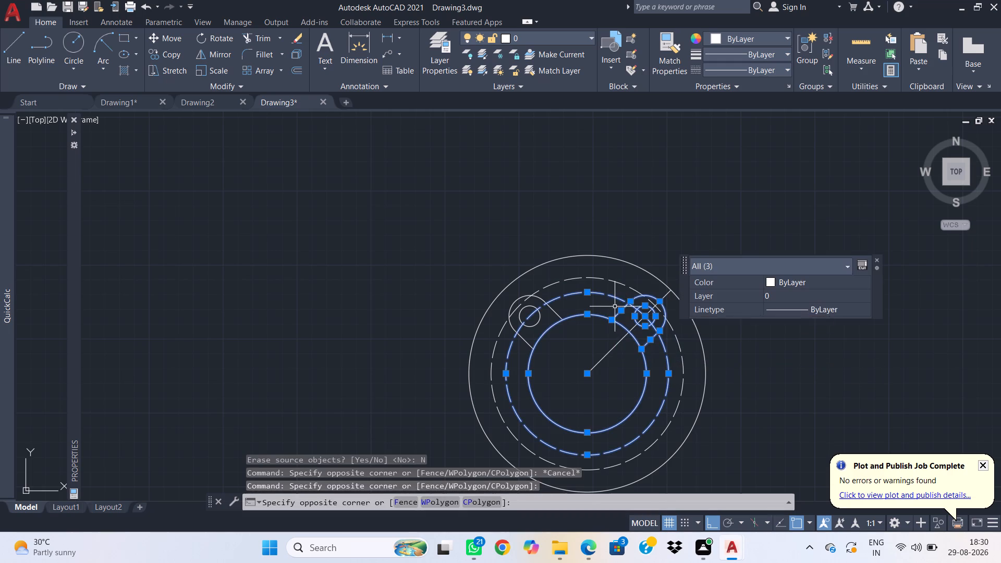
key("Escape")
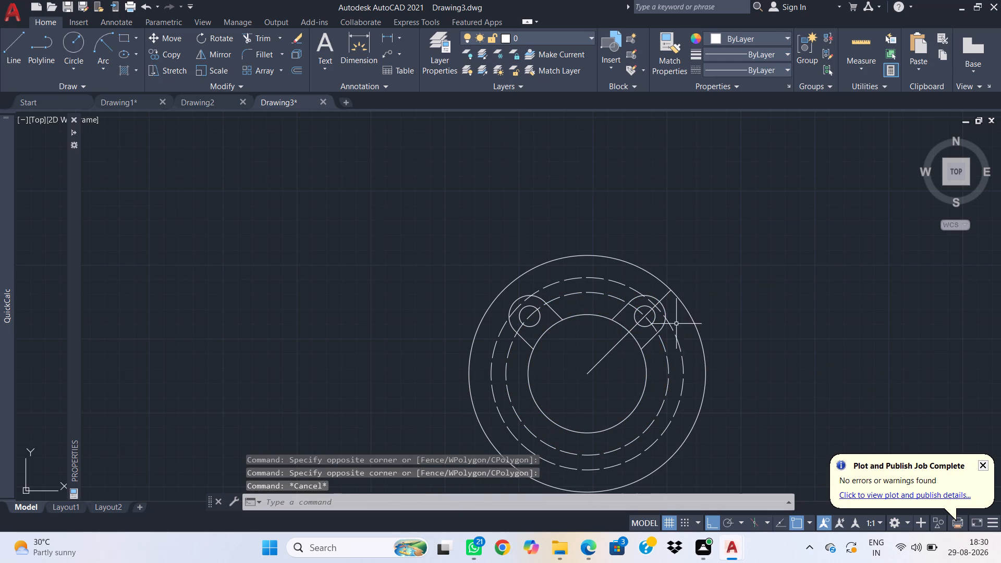
Mirror both upper lugs with their holes about the horizontal axis through the circles' centre, keeping the originals.
left_click(602, 284)
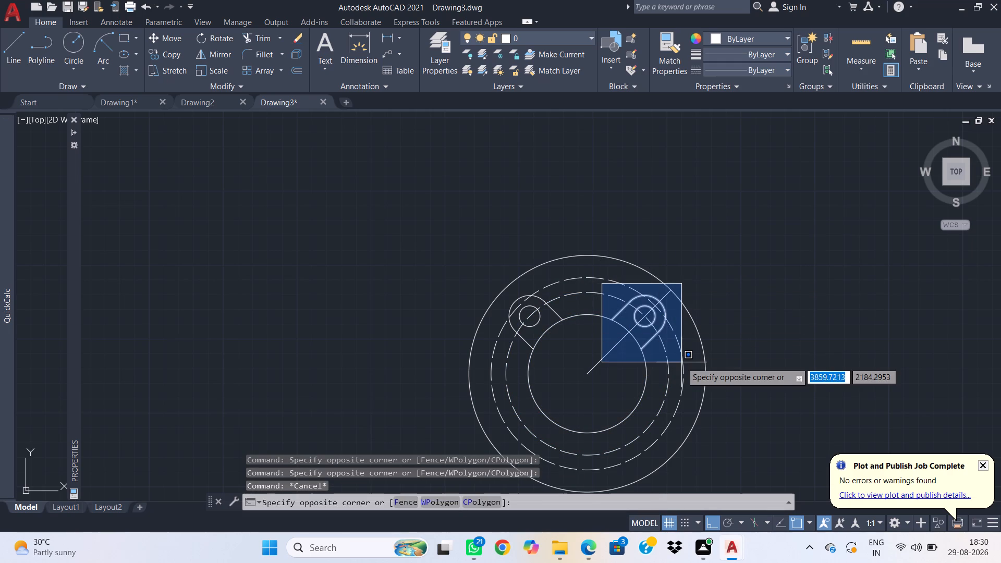
left_click(681, 362)
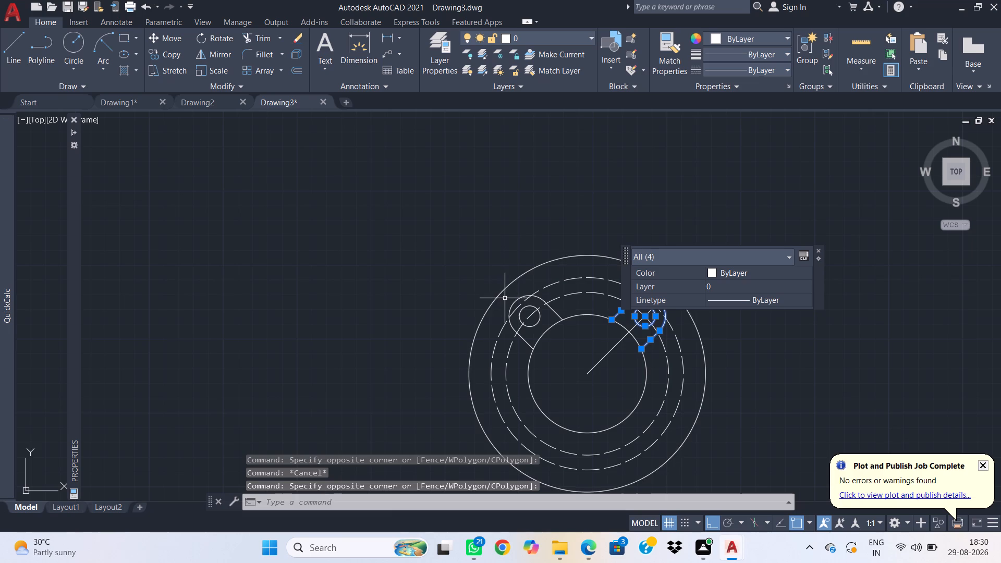
left_click(505, 298)
left_click(576, 352)
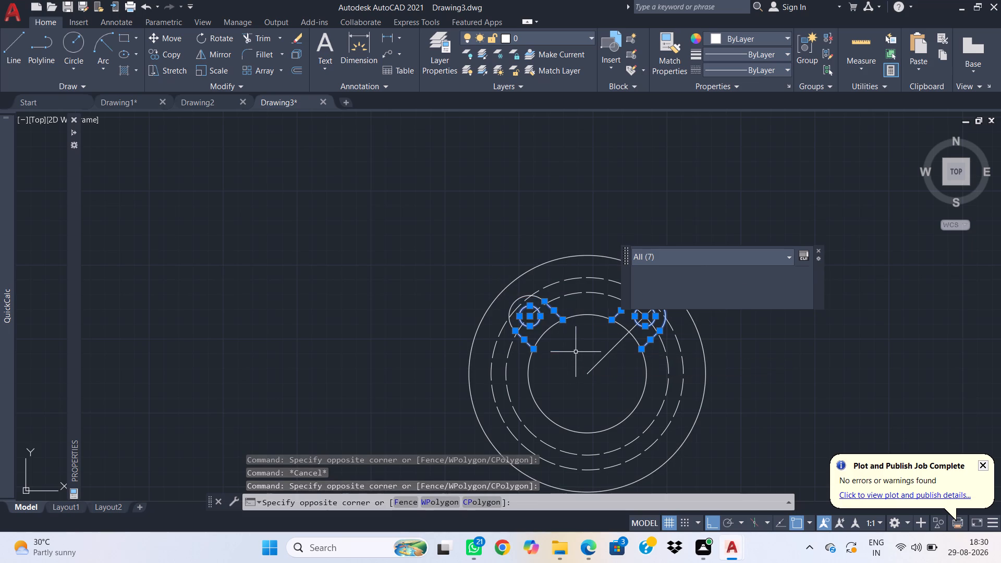
left_click(524, 298)
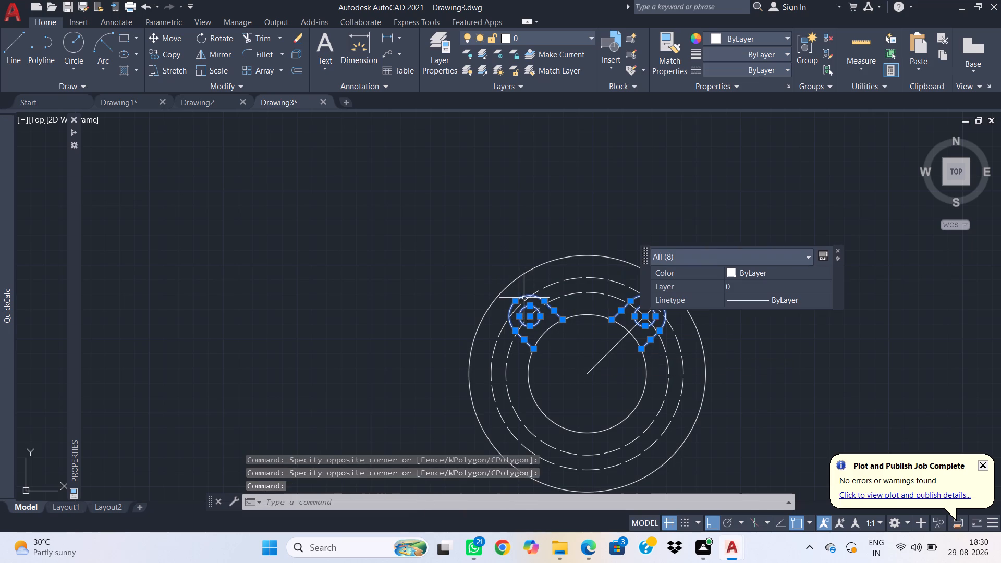
type("mi")
key("space")
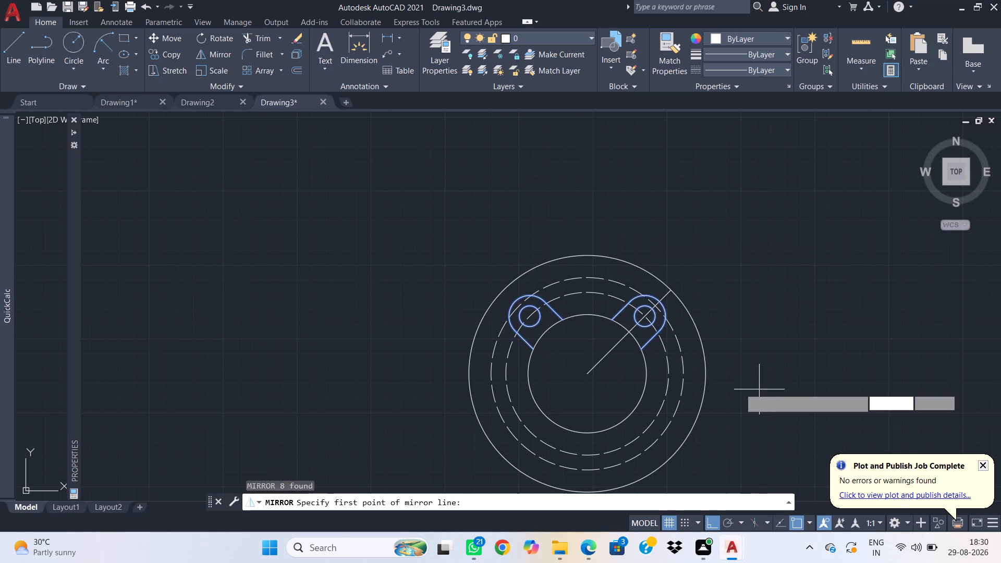
left_click(590, 373)
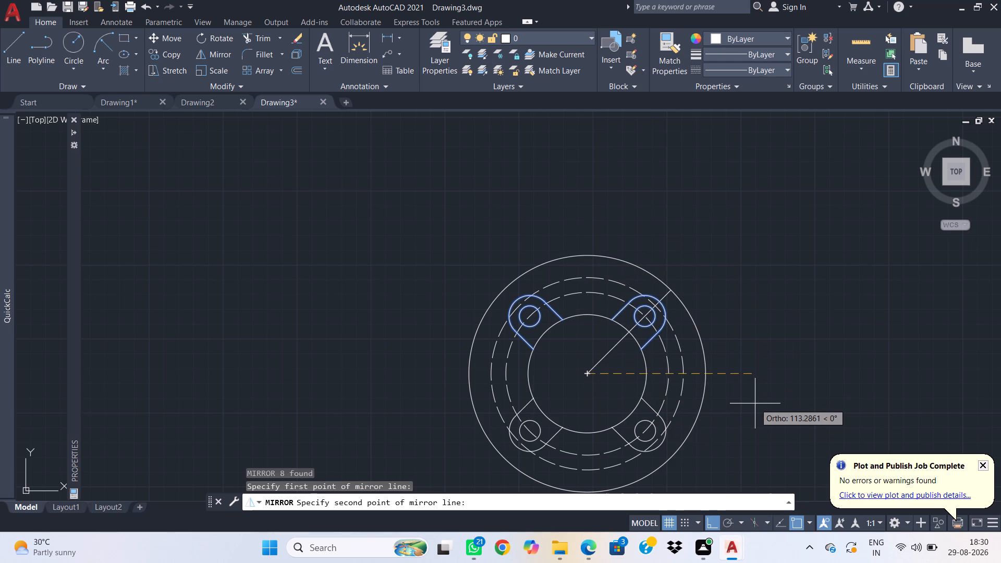
scroll(755, 403, "up", 1)
middle_click_drag(755, 403, 873, 312)
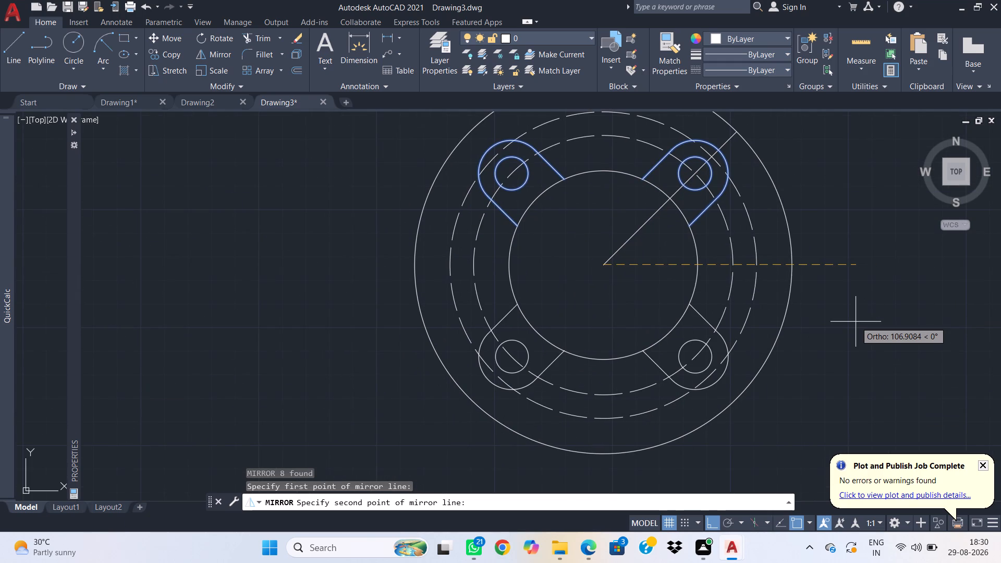
left_click(856, 322)
left_click_drag(873, 372, 856, 322)
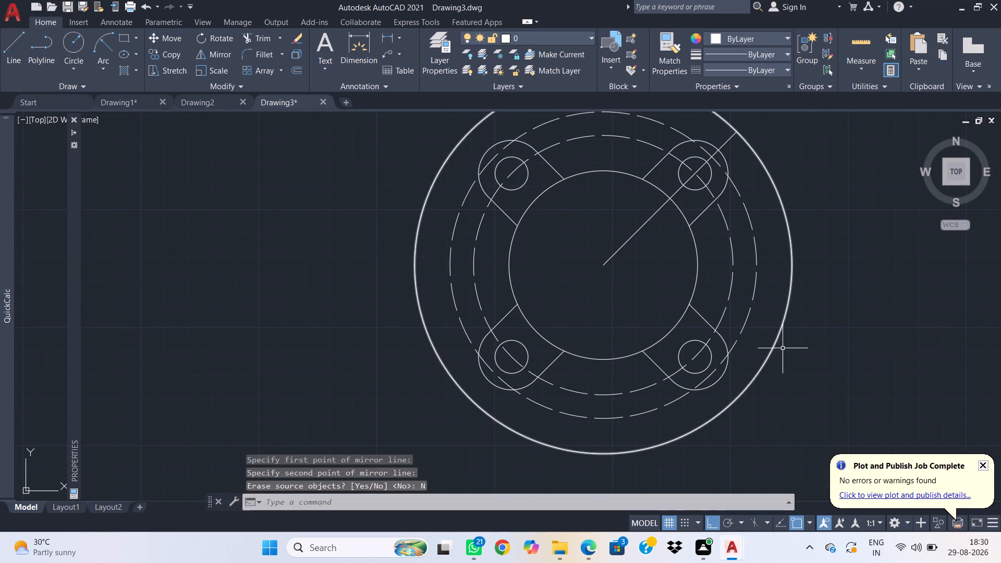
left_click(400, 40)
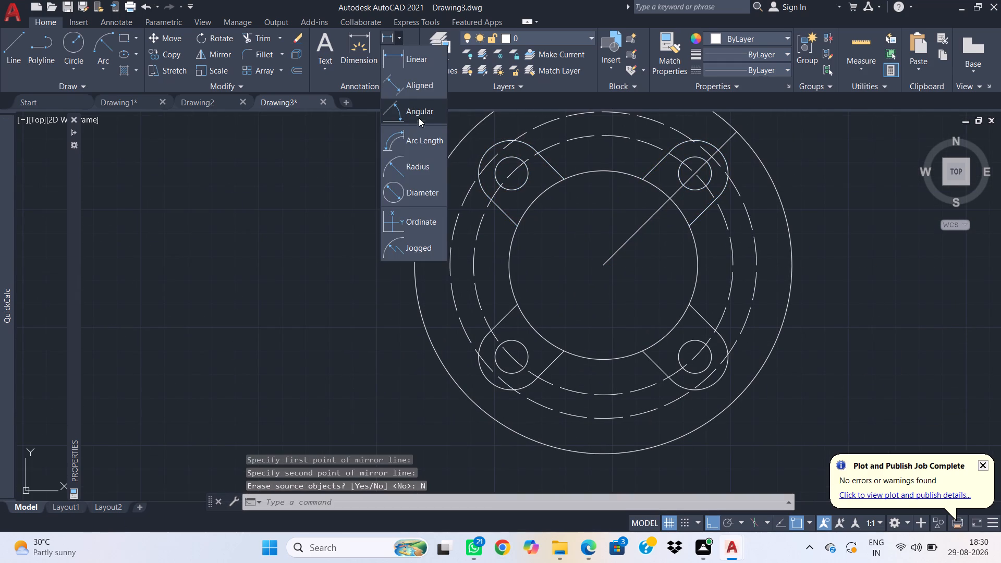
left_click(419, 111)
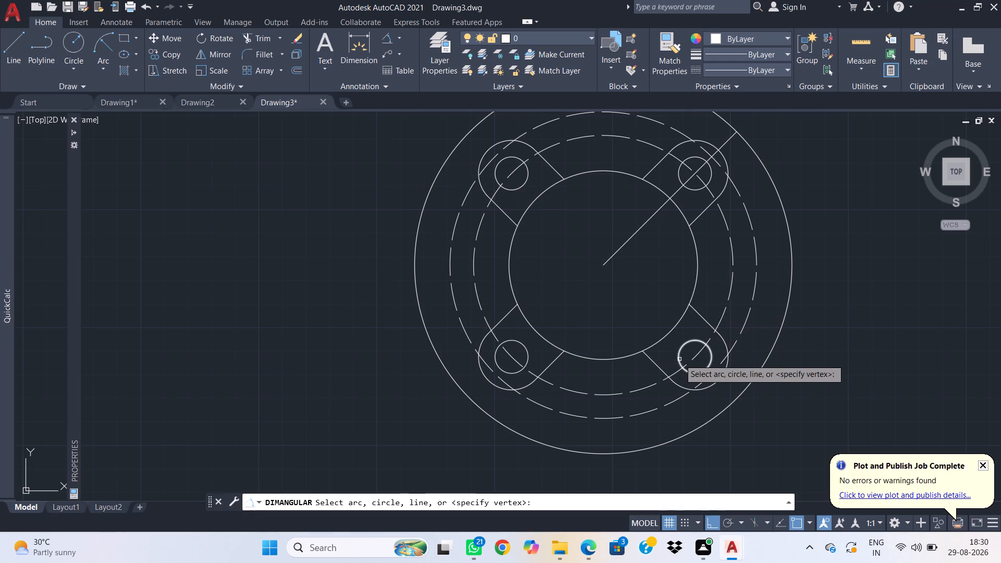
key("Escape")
With Ortho off, draw a line about 14 long at 45° from the lower-right hole's centre outward to the lug's rounded end.
key("l")
key("space")
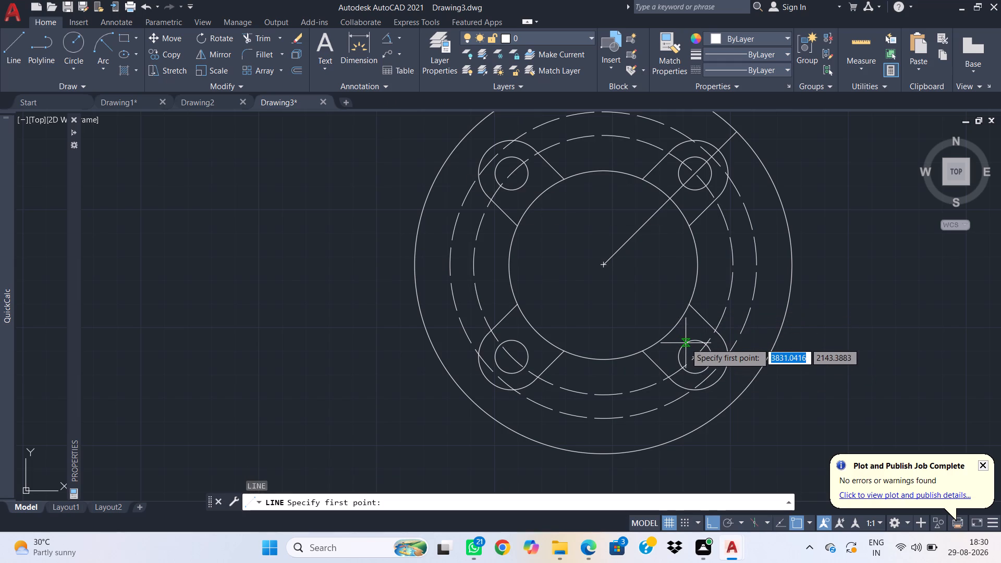
left_click(694, 360)
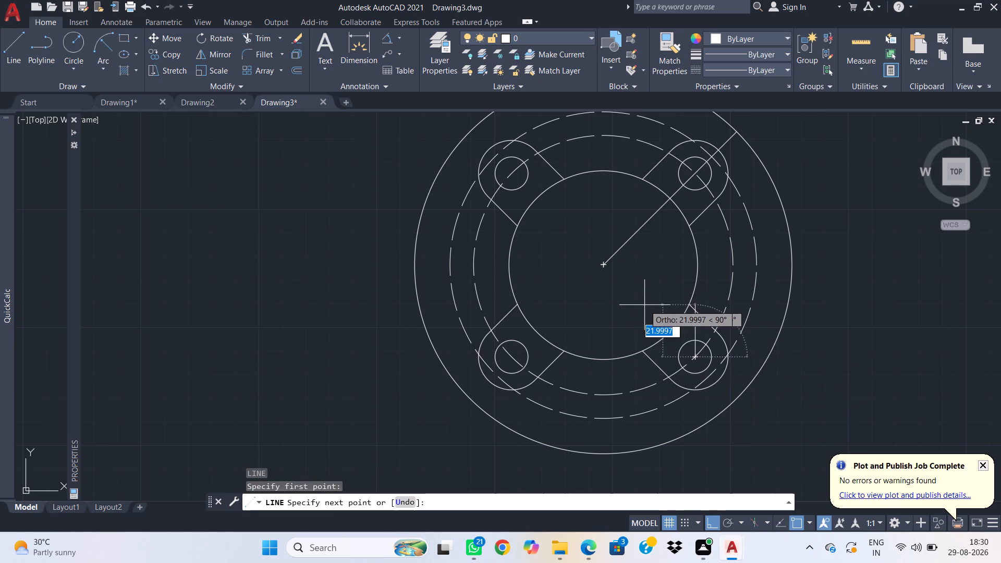
key("shift+F8")
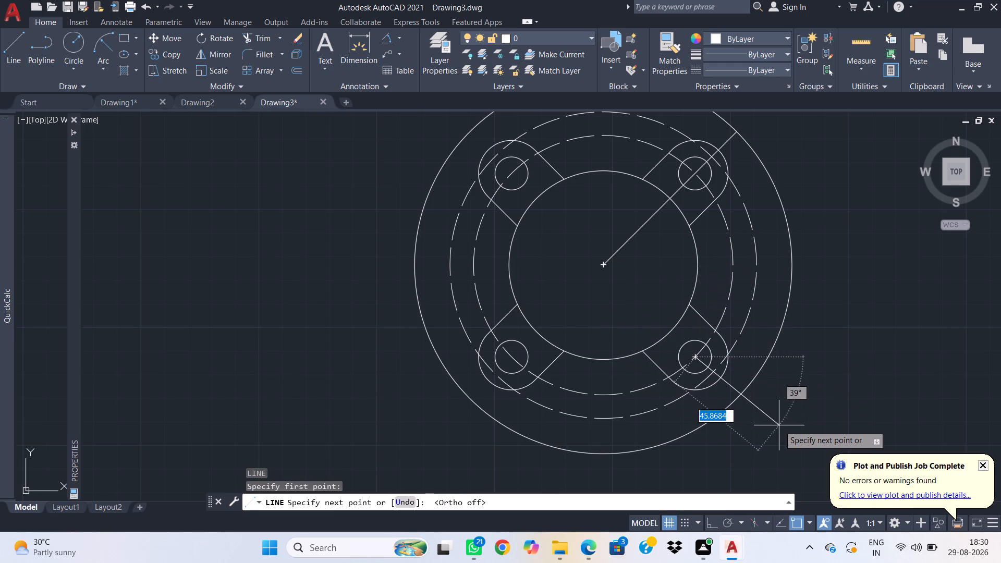
left_click(716, 378)
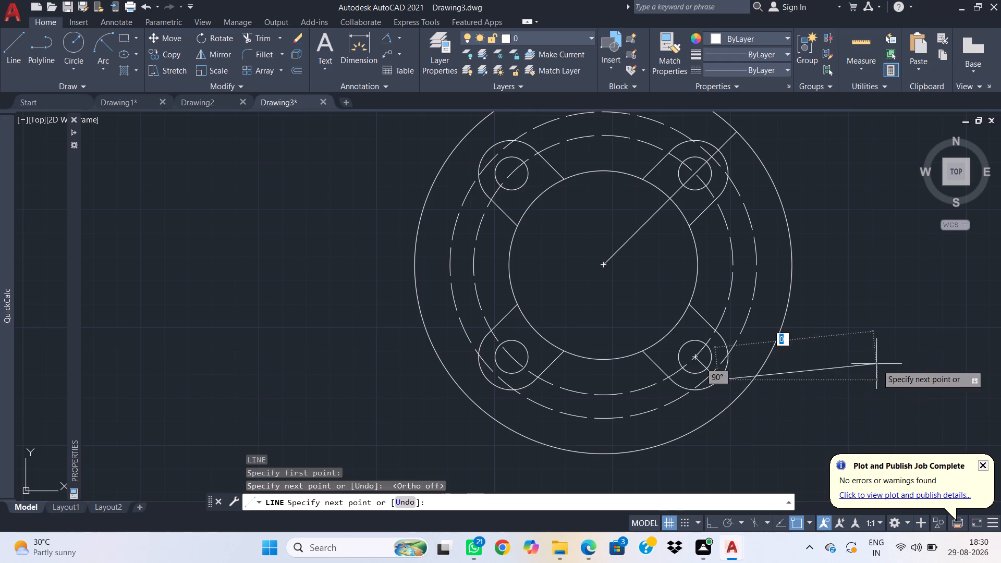
key("Escape")
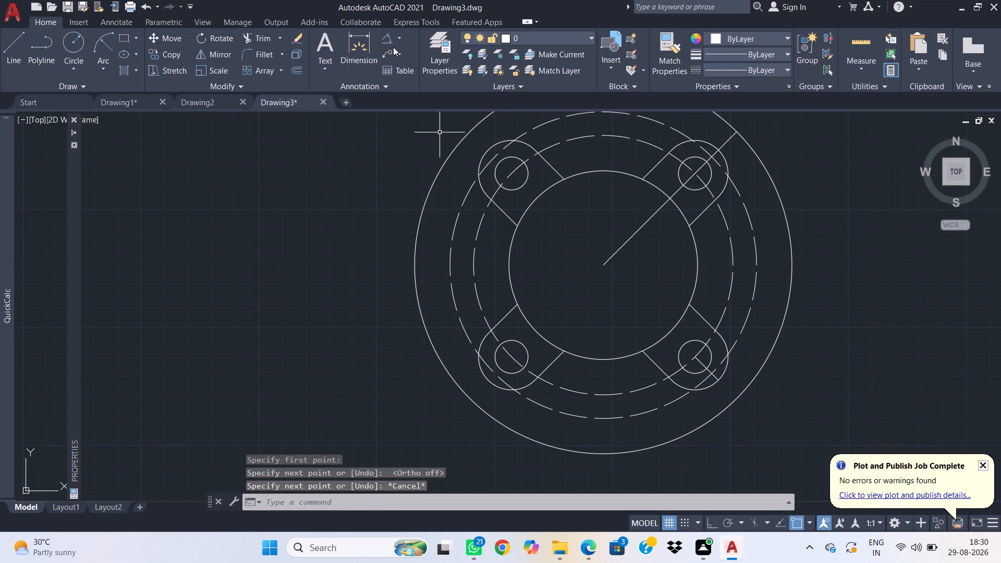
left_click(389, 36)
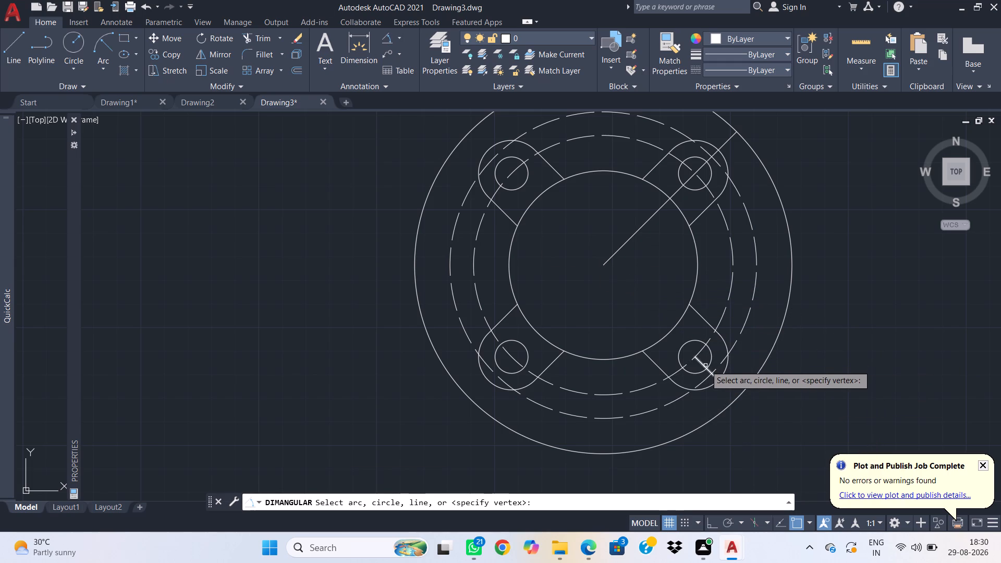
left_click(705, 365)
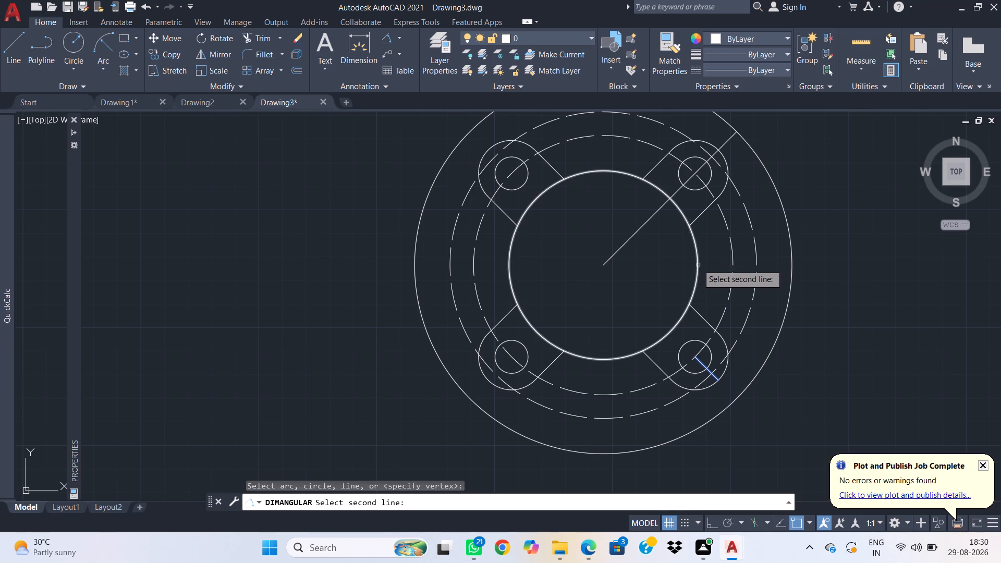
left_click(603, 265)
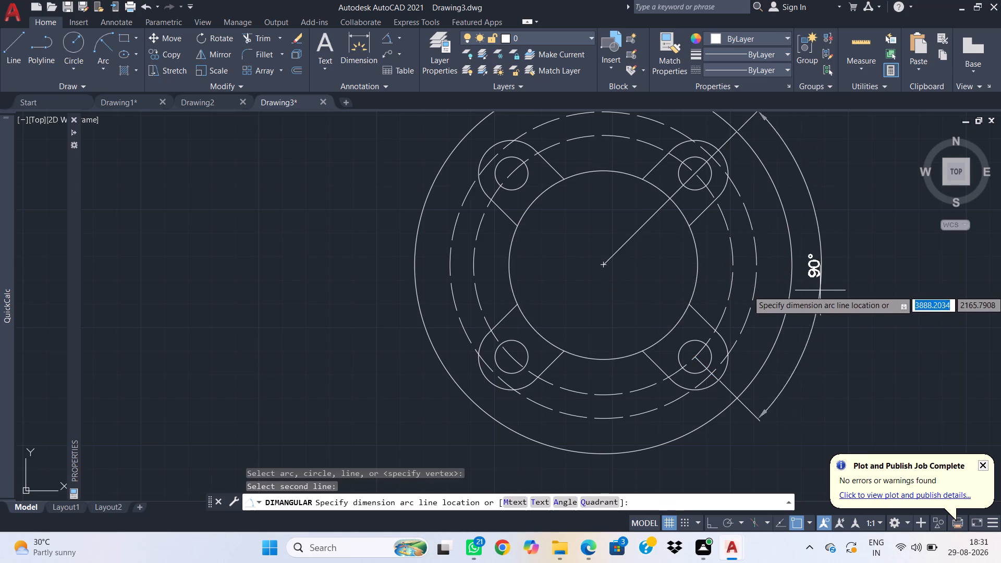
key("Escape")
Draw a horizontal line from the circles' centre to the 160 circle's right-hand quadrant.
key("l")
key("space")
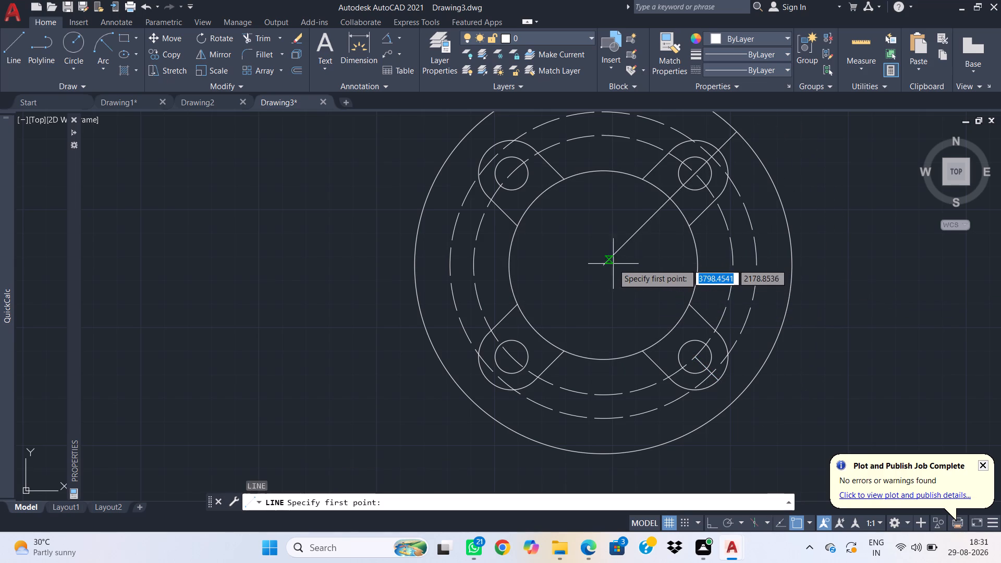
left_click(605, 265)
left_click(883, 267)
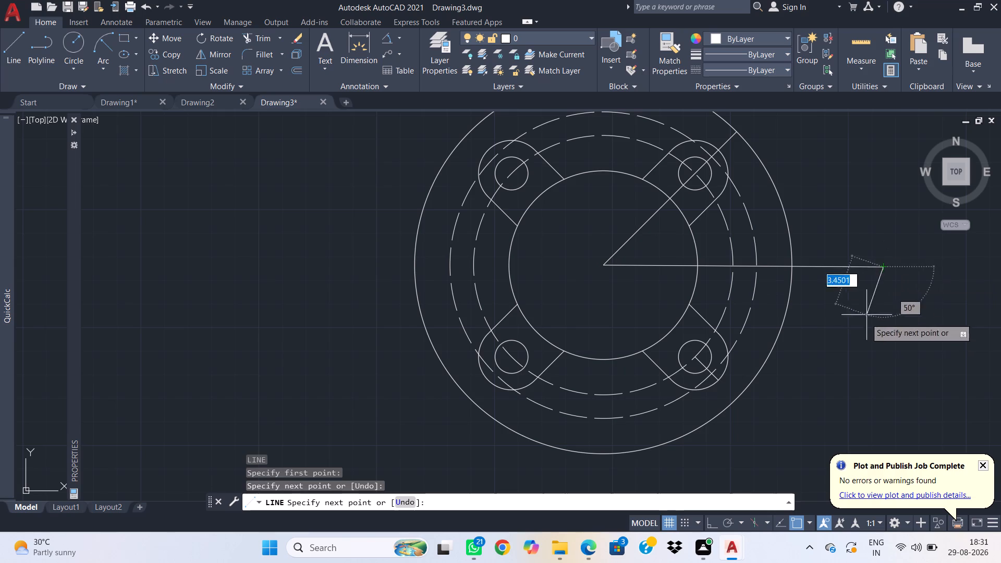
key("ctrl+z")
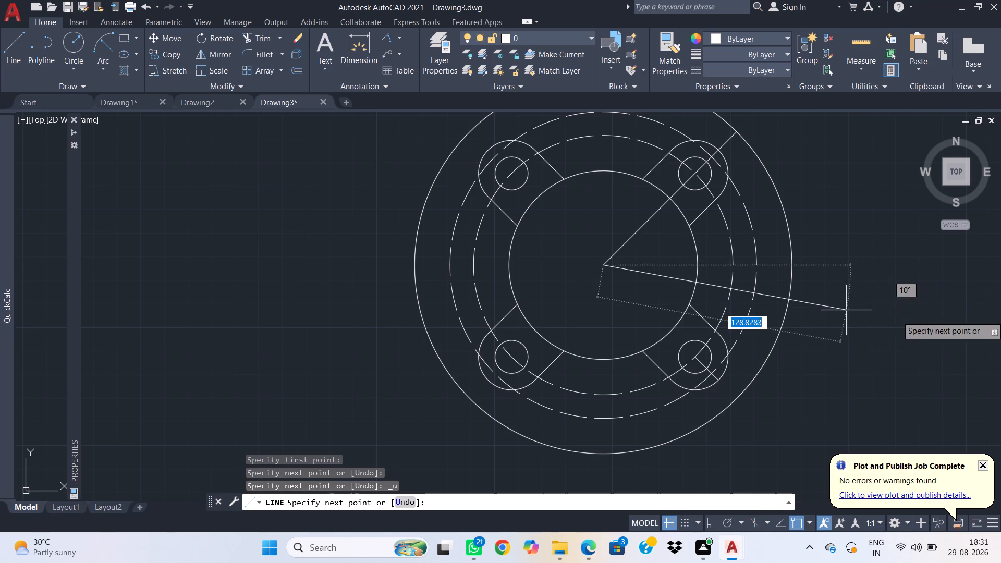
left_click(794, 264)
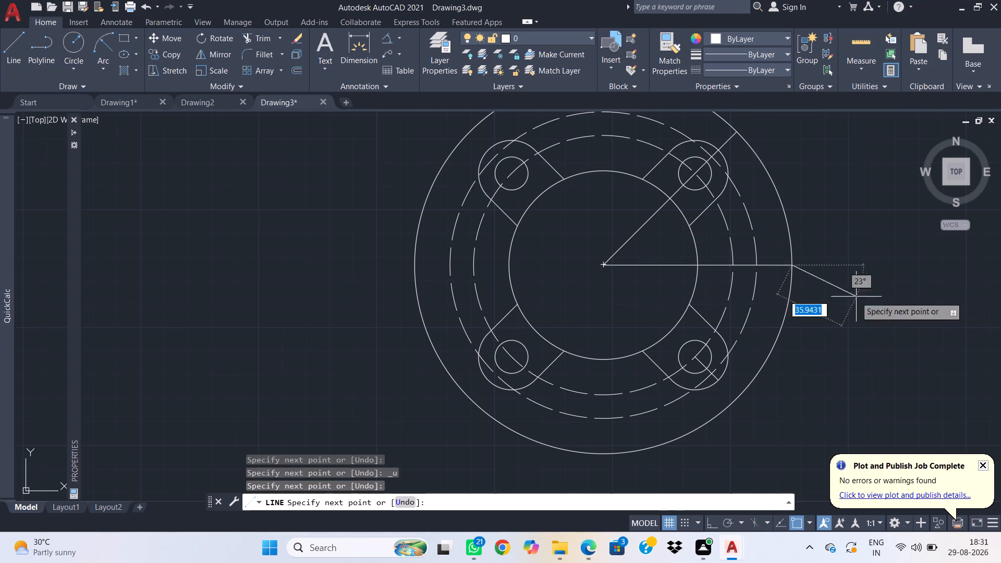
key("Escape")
Check the angle between the lower-right lug's short 45° line and the horizontal line with an angular dimension preview.
left_click(393, 33)
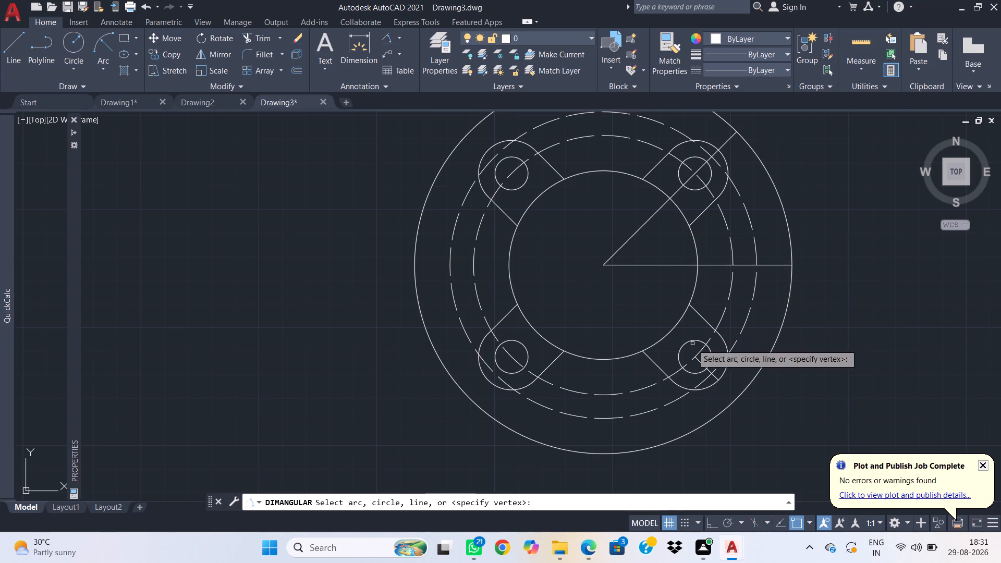
left_click(700, 362)
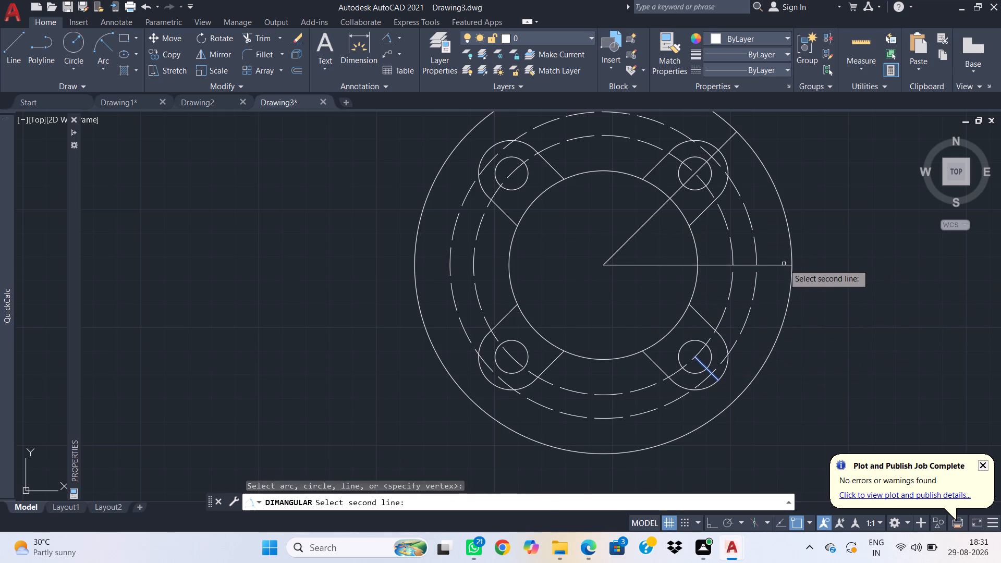
left_click(783, 266)
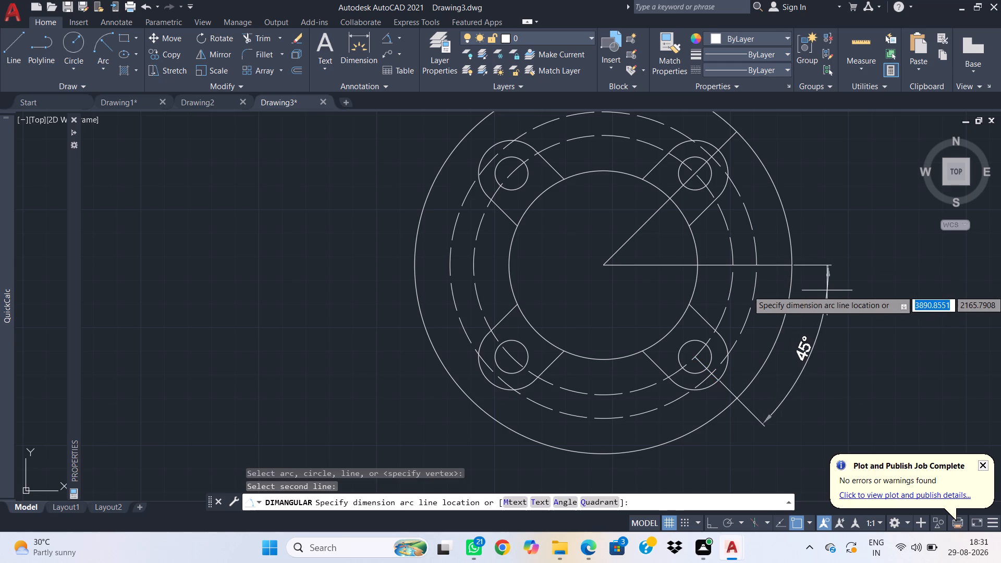
key("Escape")
Delete the horizontal radius line, the lower-right lug's short line and the 45° line from the circles' centre.
left_click(780, 280)
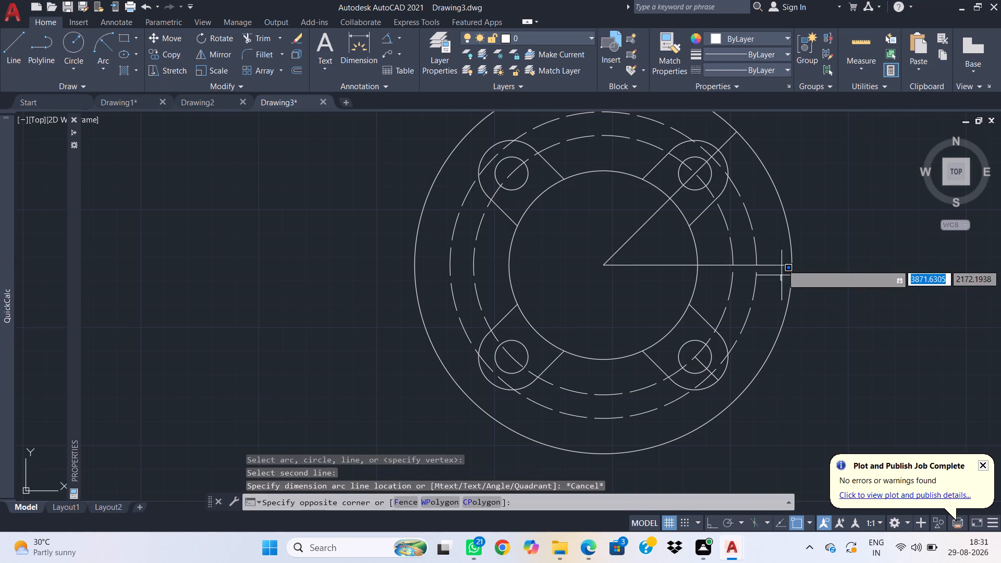
left_click(782, 251)
left_click(783, 251)
left_click(772, 278)
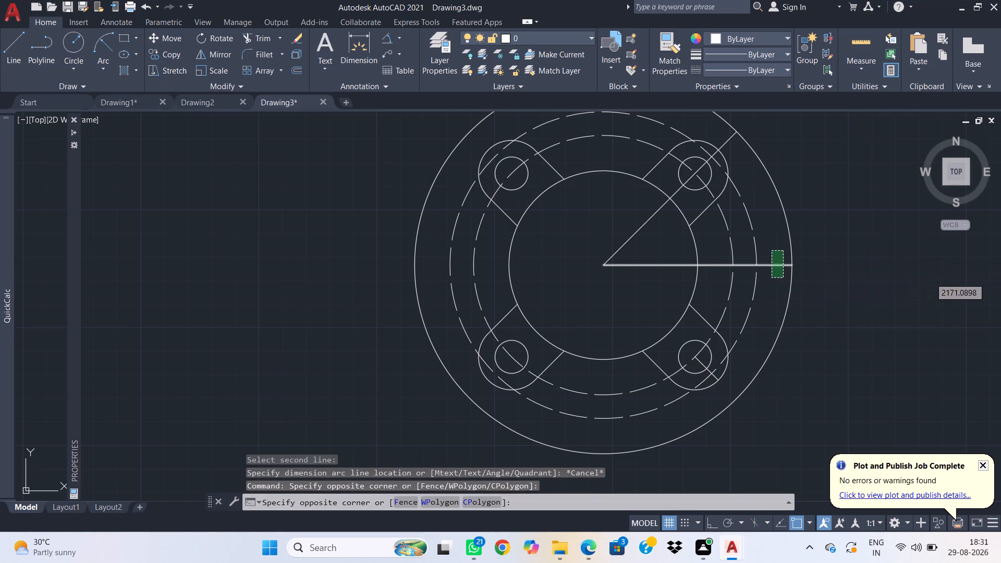
key("Delete")
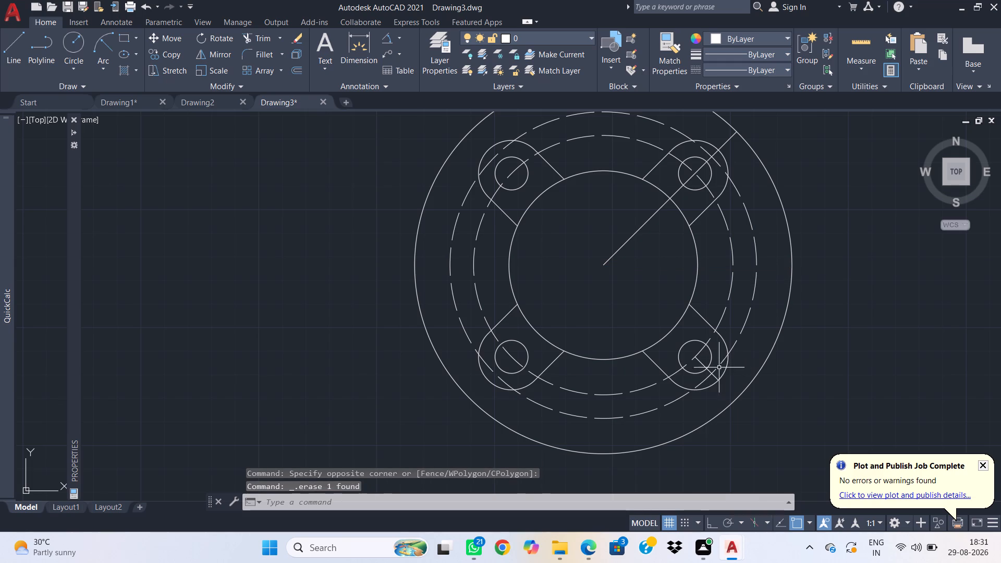
left_click(702, 360)
key("Delete")
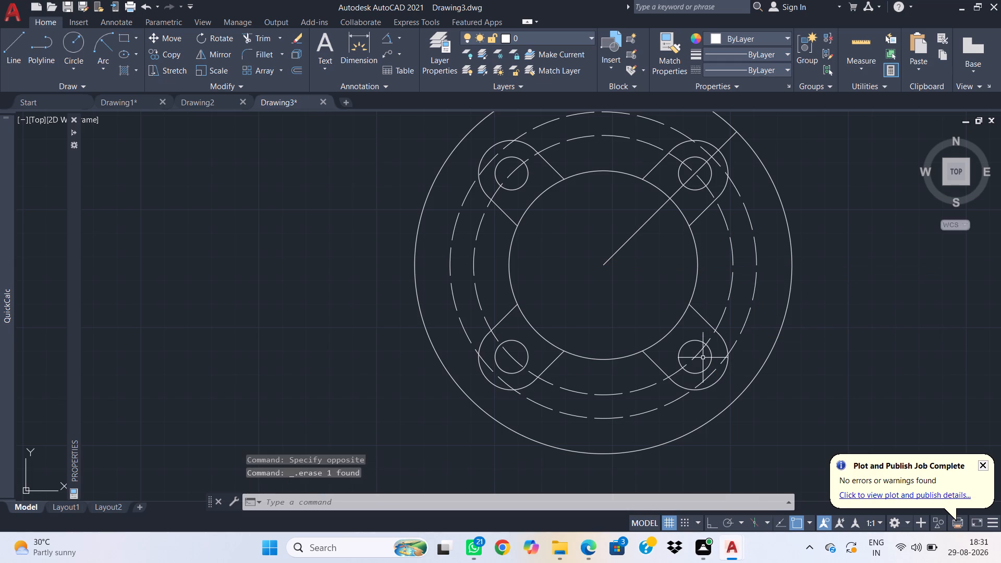
left_click(631, 272)
left_click(607, 248)
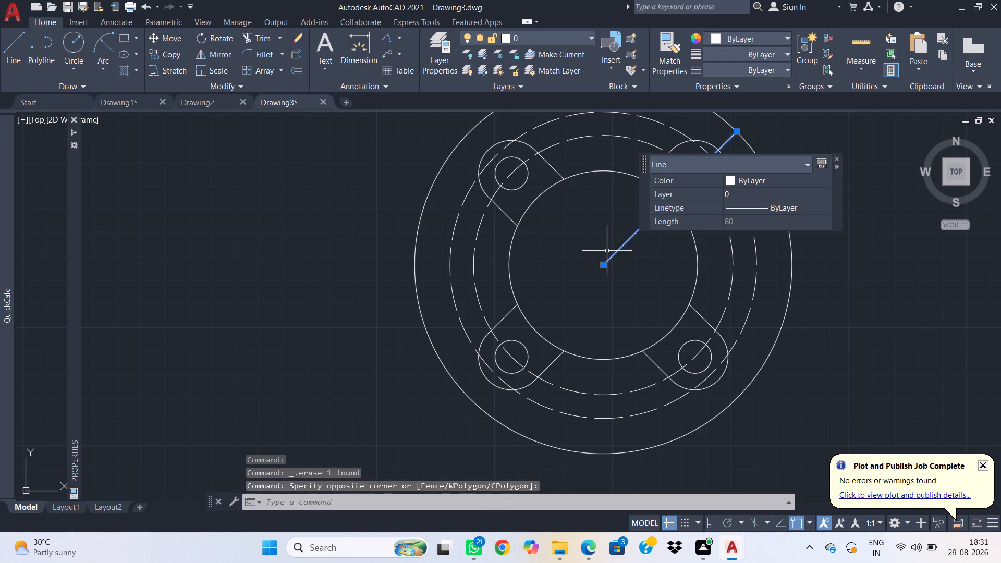
key("Delete")
Draw a 30-diameter circle at the common centre of the existing circles.
scroll(694, 252, "down", 1)
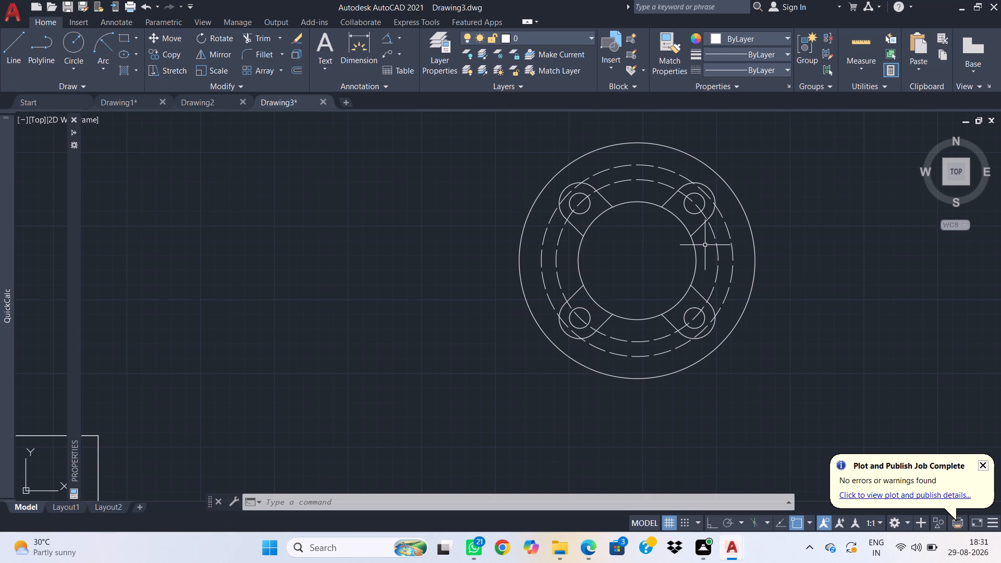
type("c")
key("space")
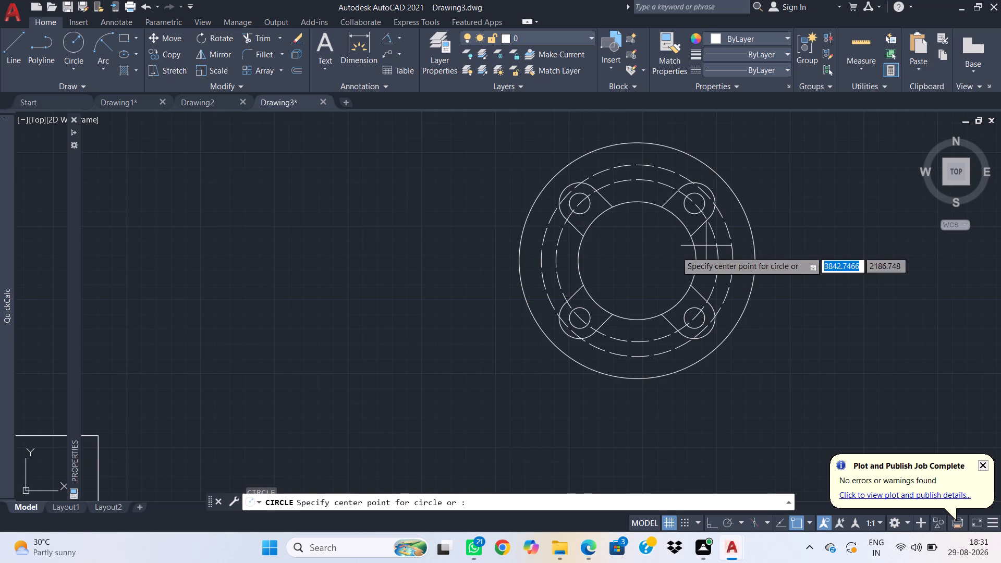
left_click(639, 260)
type("d")
key("space")
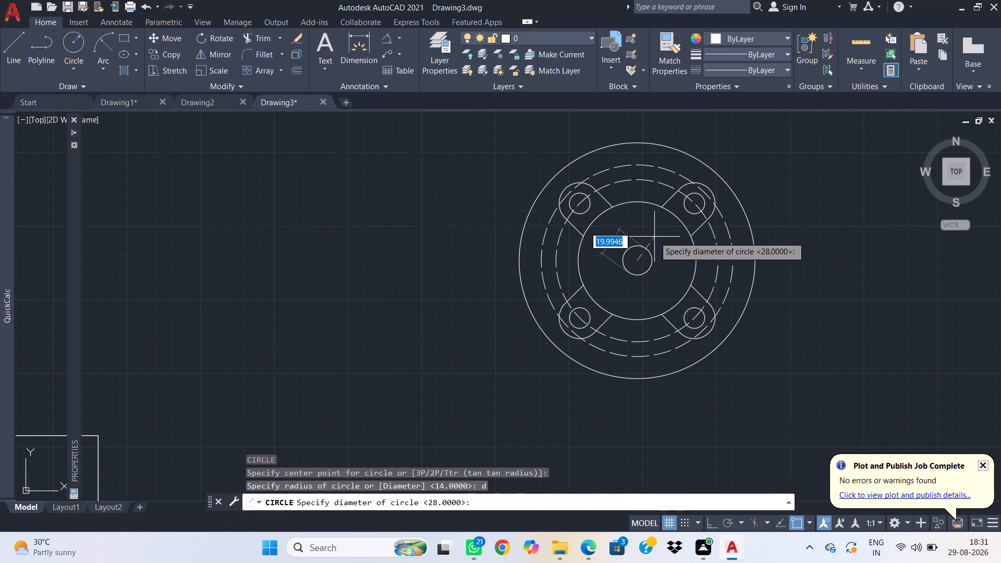
type("30")
key("Return")
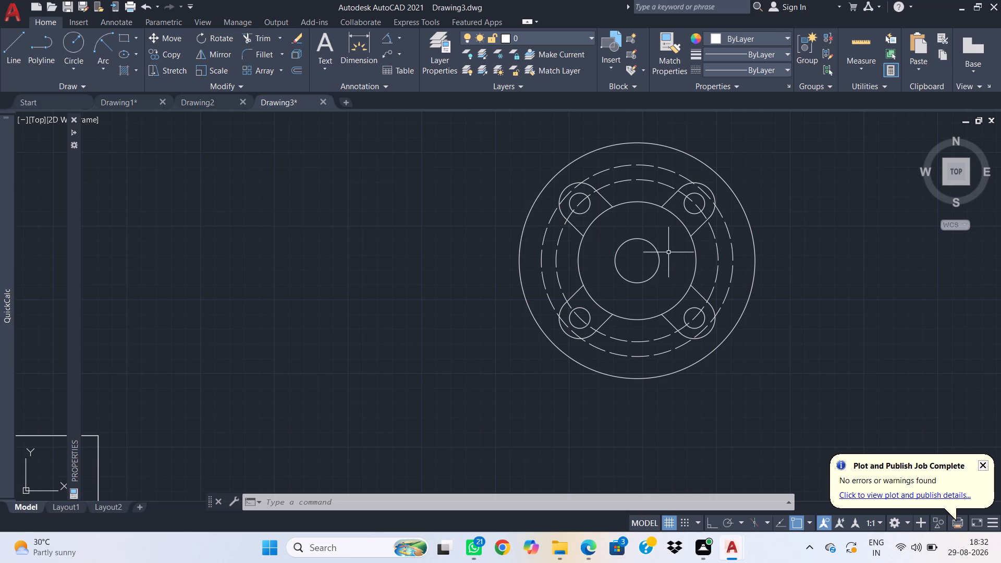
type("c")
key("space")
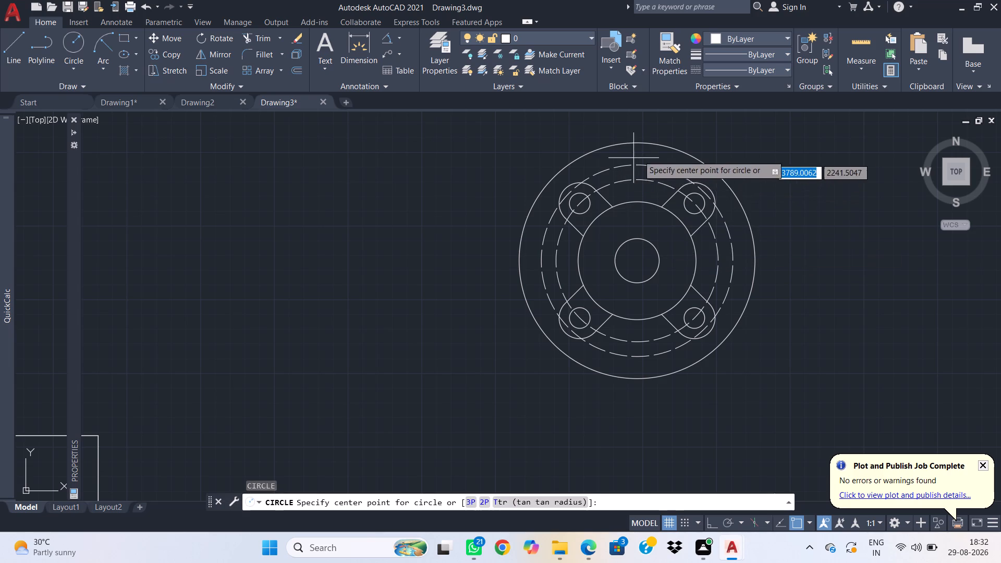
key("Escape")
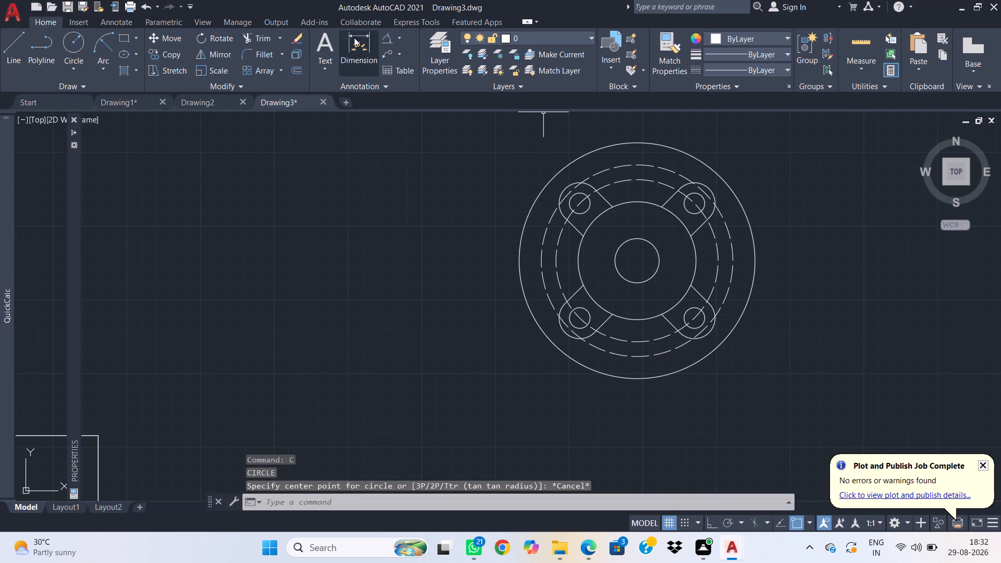
Add a center mark with centerlines to the outer 160 circle.
key("c")
key("e")
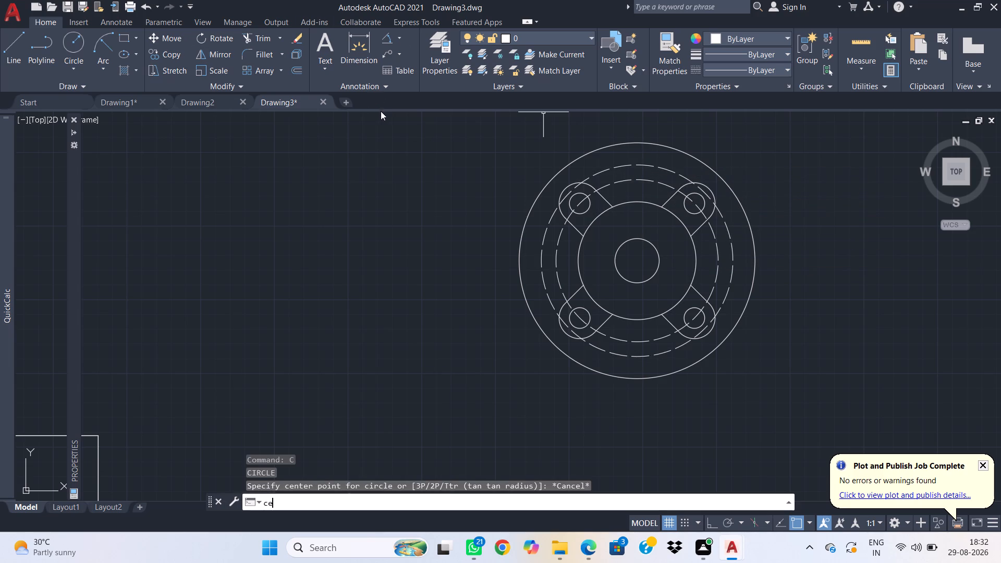
key("n")
left_click(325, 373)
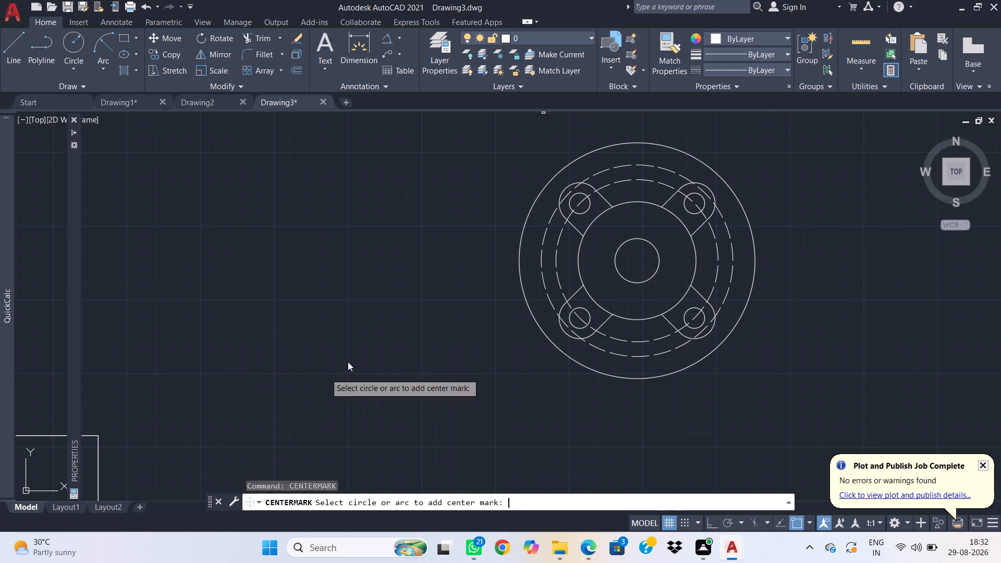
left_click(646, 144)
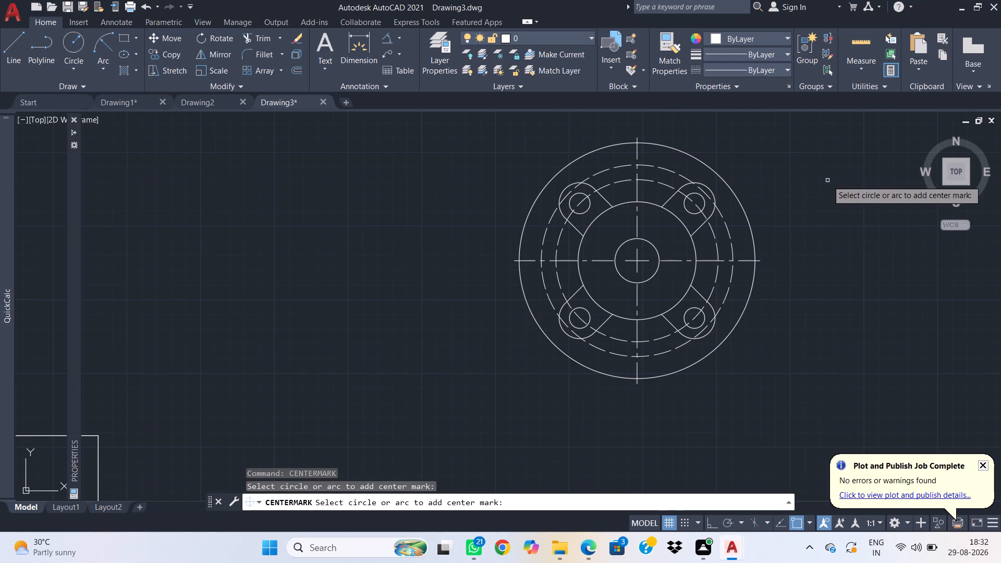
key("Escape")
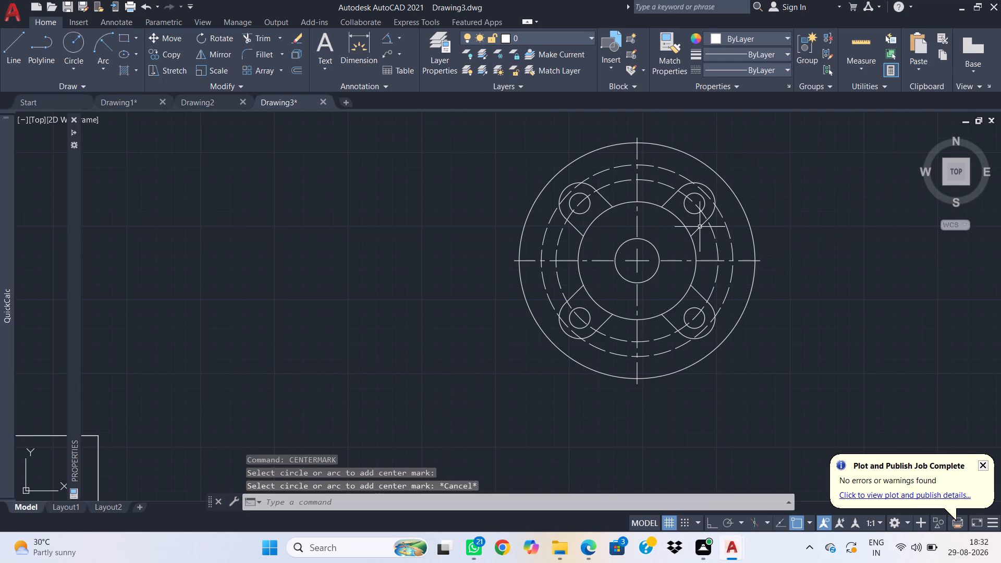
Draw a circle of radius 8 centred where the dashed 130 circle meets the vertical centerline at the top.
scroll(581, 168, "up", 1)
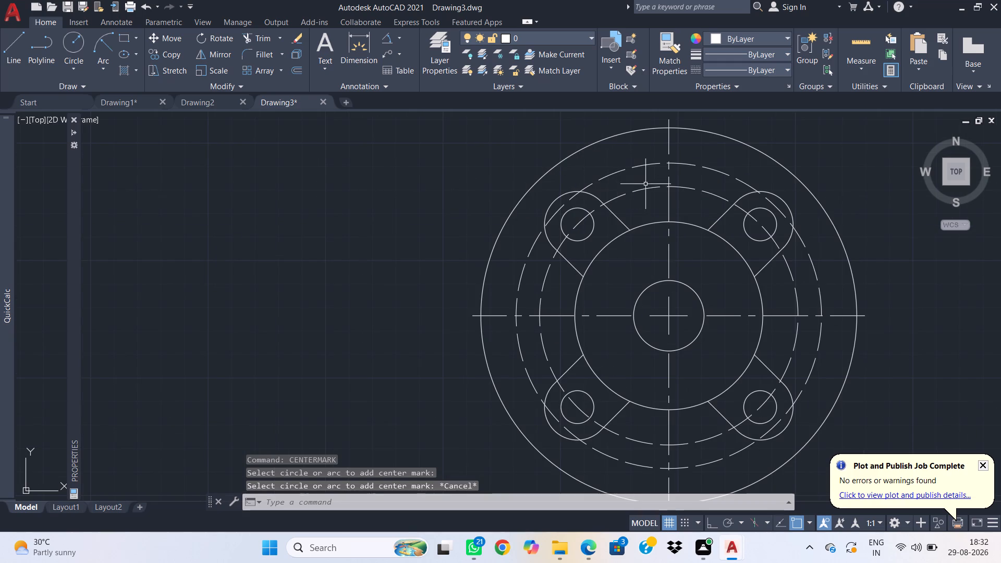
key("c")
key("space")
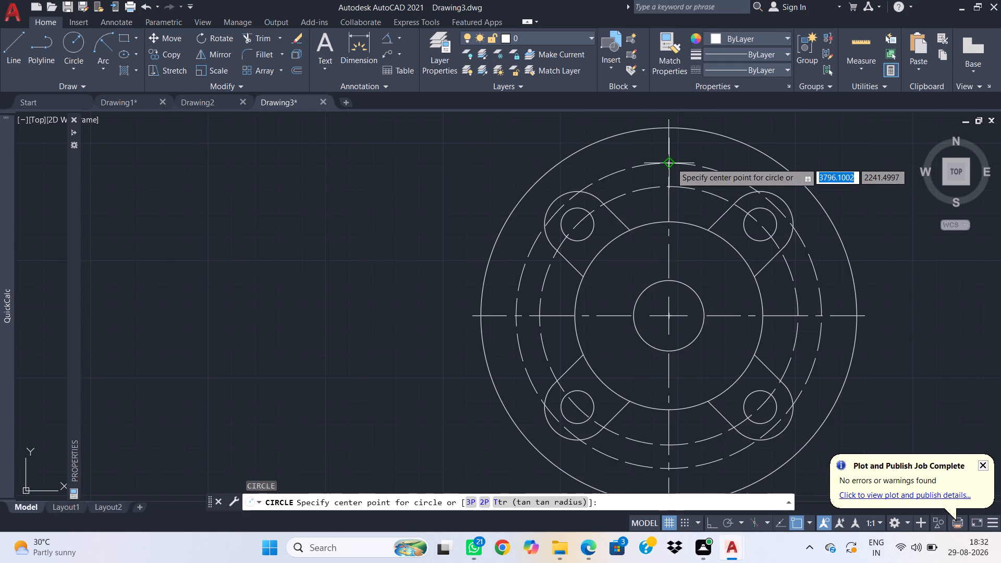
left_click(670, 162)
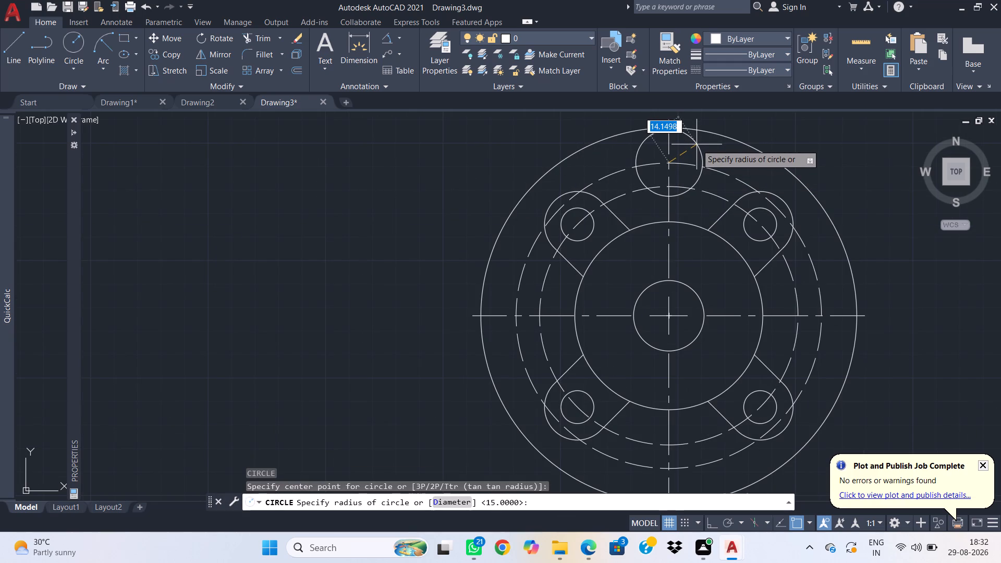
key("8")
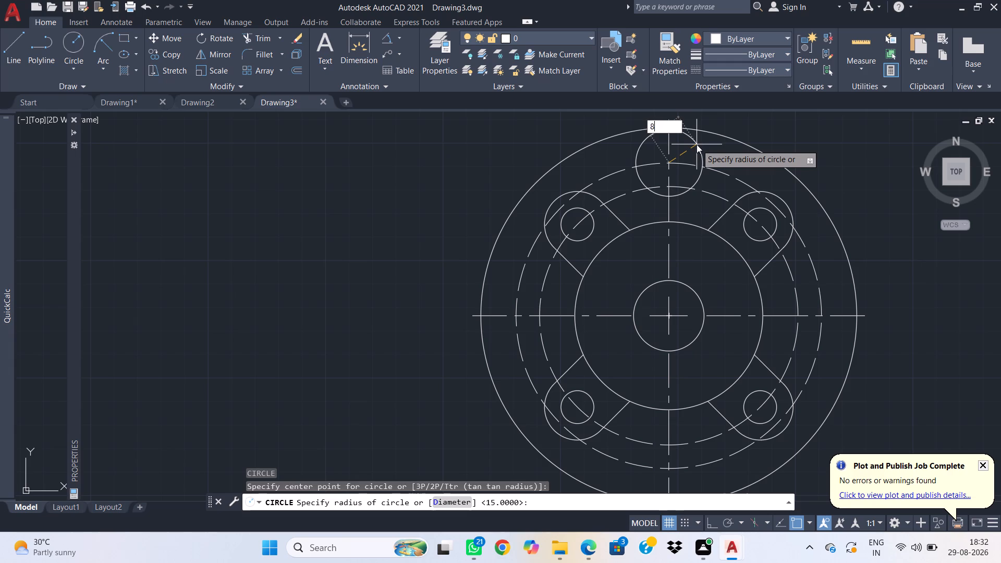
key("Return")
Trim away the upper half of the radius-8 circle, keeping the arc inside the dashed 130 circle.
scroll(657, 181, "up", 1)
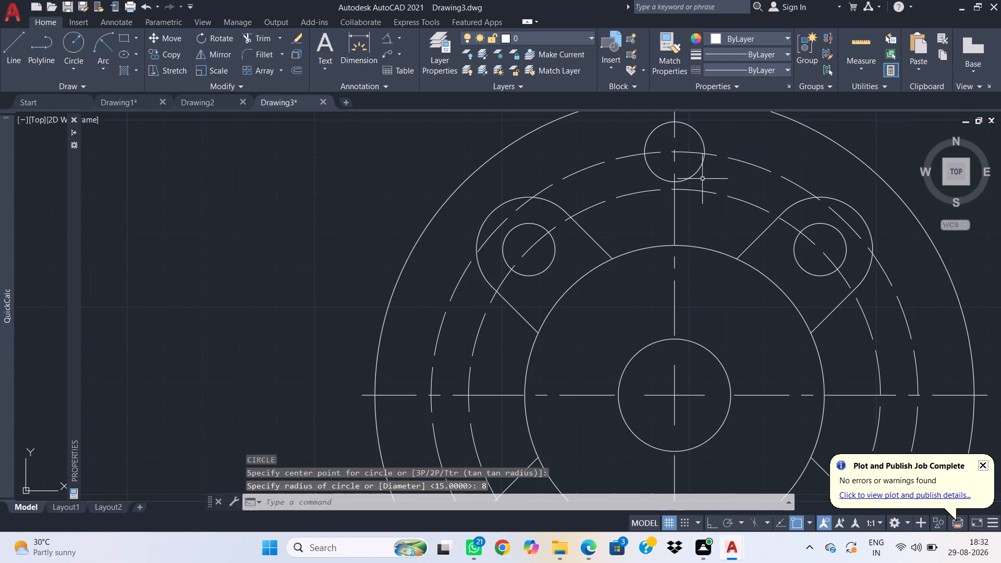
type("tr")
key("space")
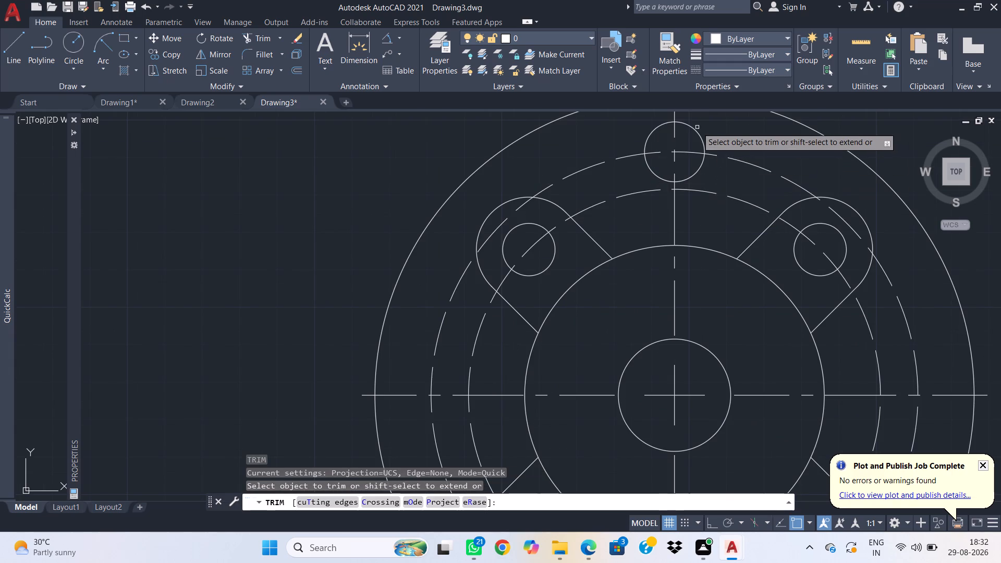
left_click(692, 128)
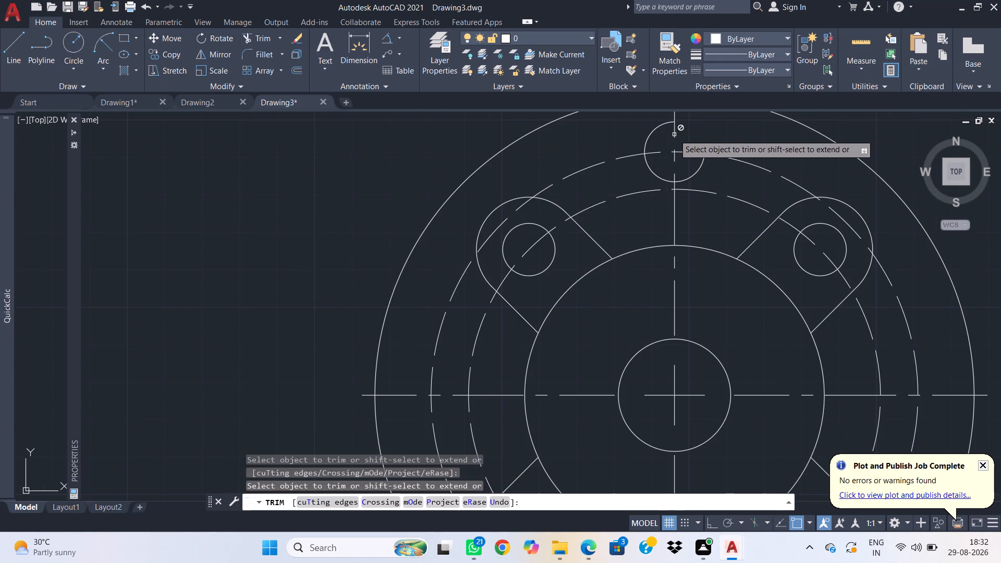
left_click(661, 126)
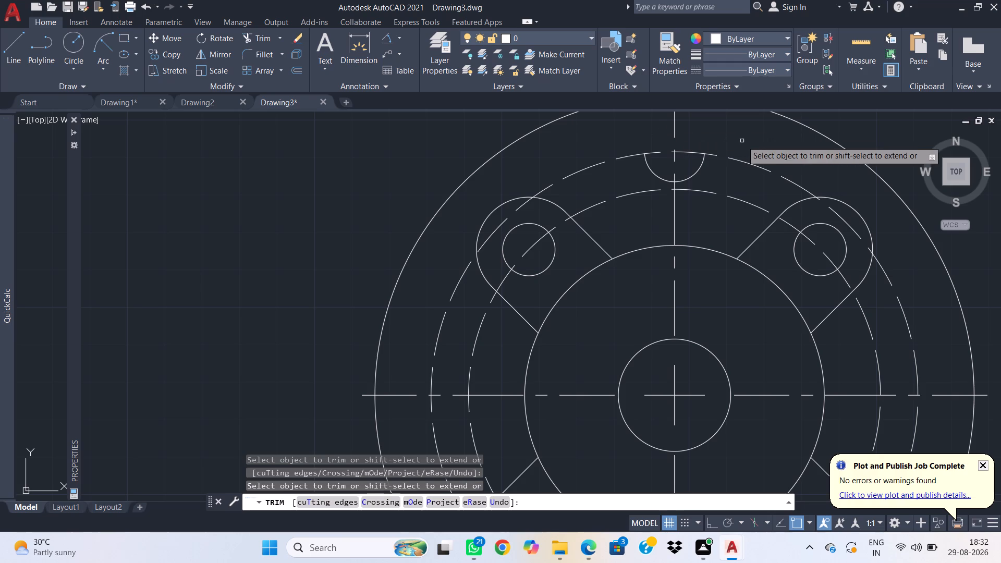
key("Escape")
Turn Ortho on and draw a vertical line from the right end of the radius-8 arc up past the outer 160 circle.
scroll(743, 145, "down", 1)
middle_click_drag(743, 146, 730, 181)
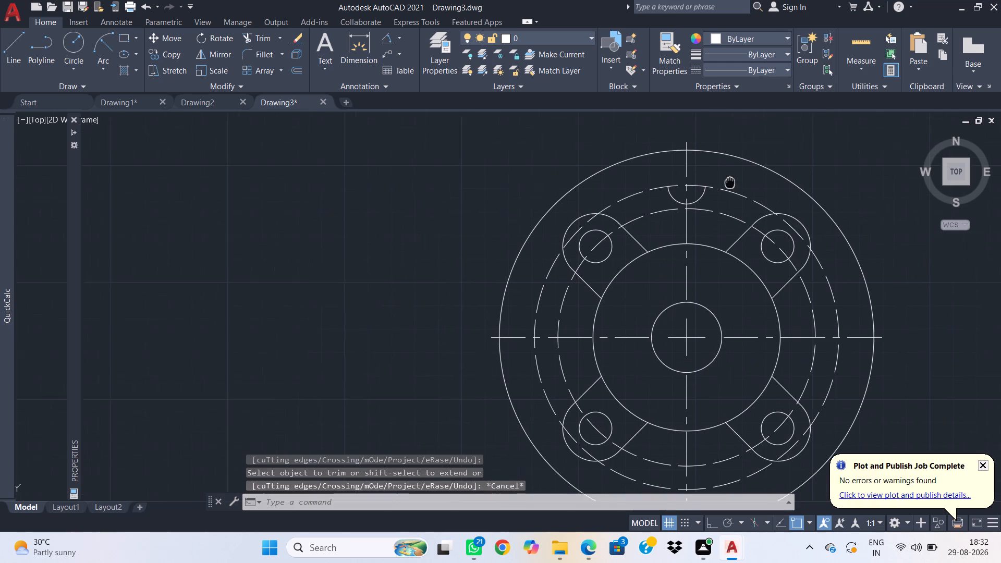
middle_click_drag(730, 181, 721, 189)
type("l")
key("space")
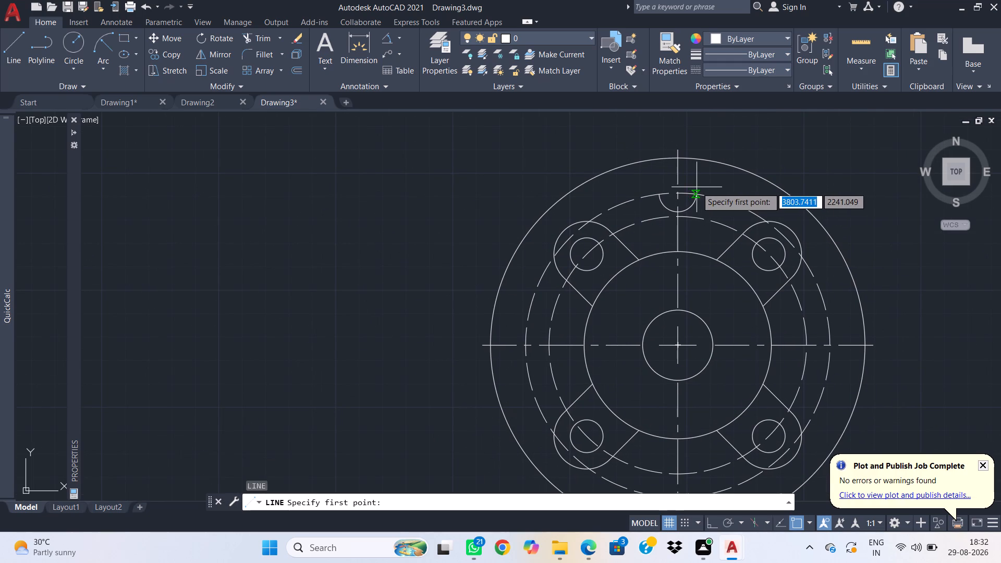
left_click(697, 191)
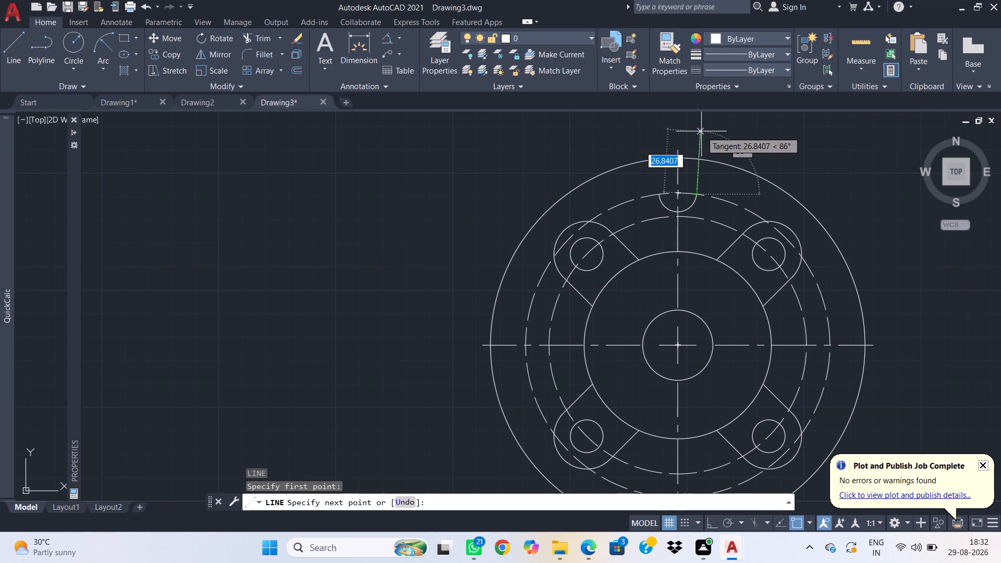
key("shift+F8")
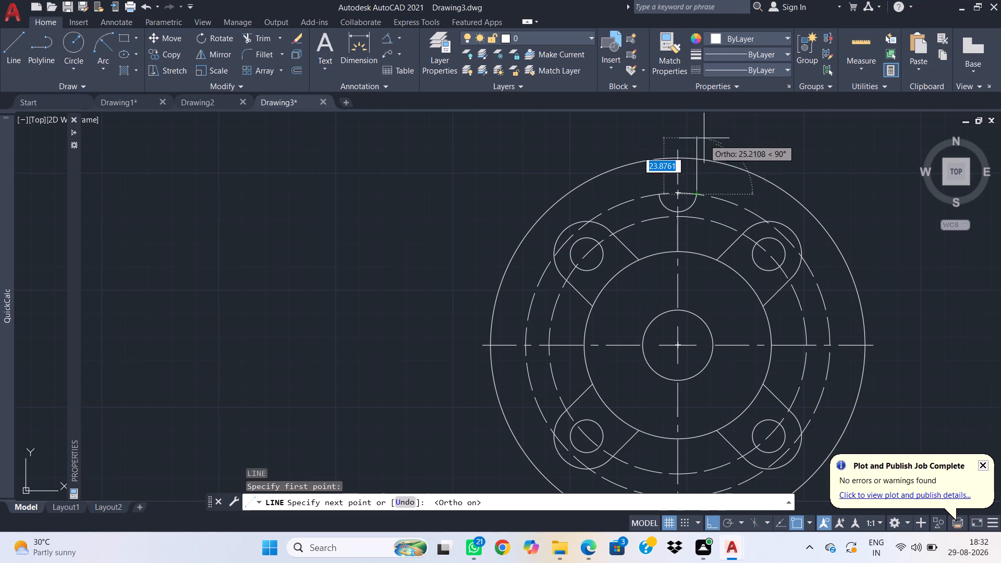
middle_click_drag(704, 143, 703, 160)
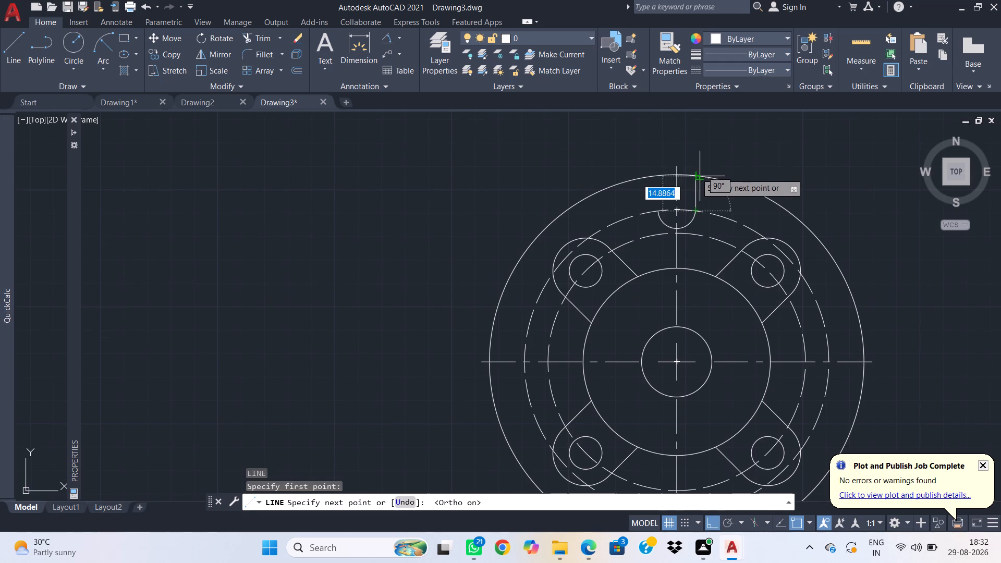
left_click(695, 173)
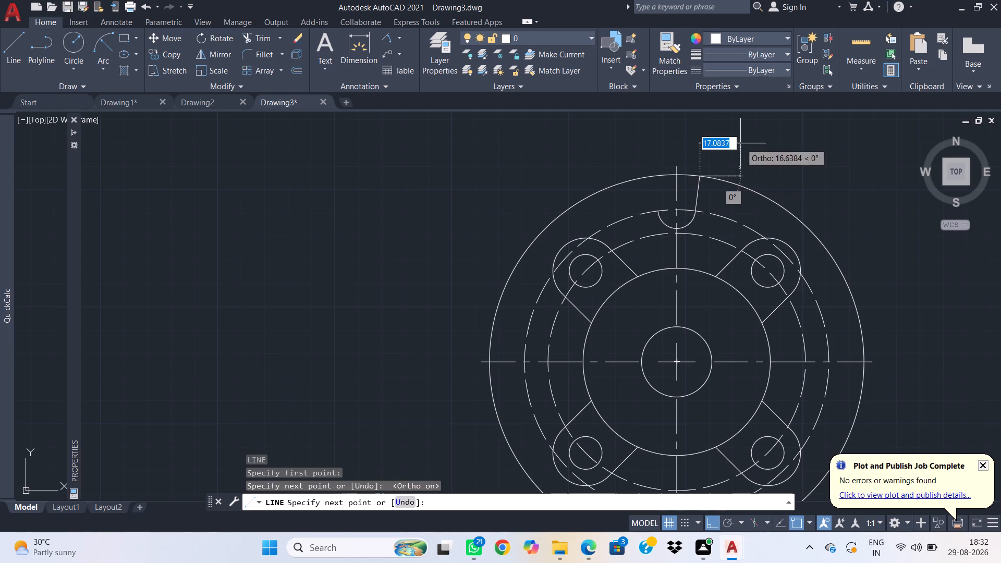
key("ctrl+z")
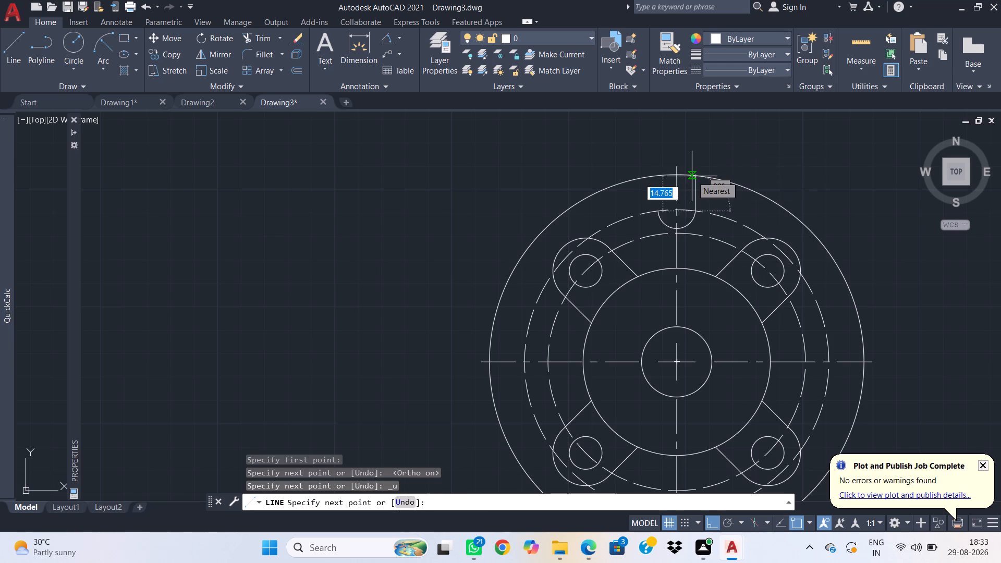
left_click(692, 176)
key("shift+z")
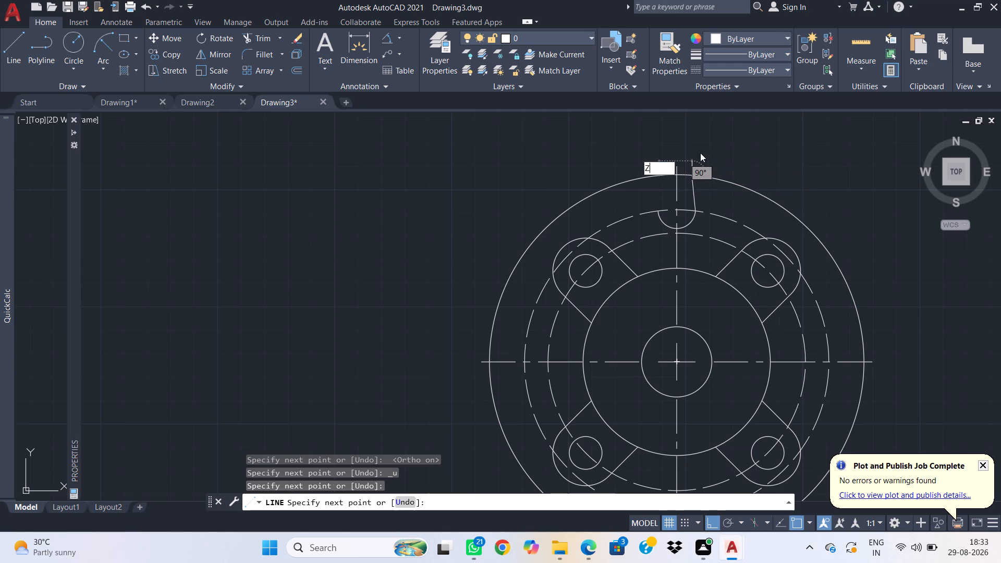
key("Escape")
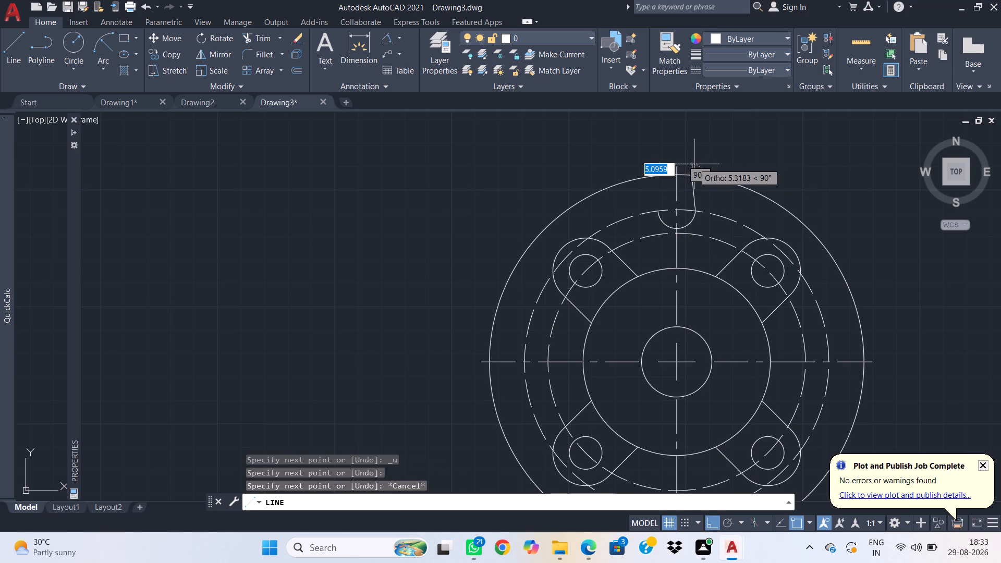
key("ctrl+z")
left_click(701, 155)
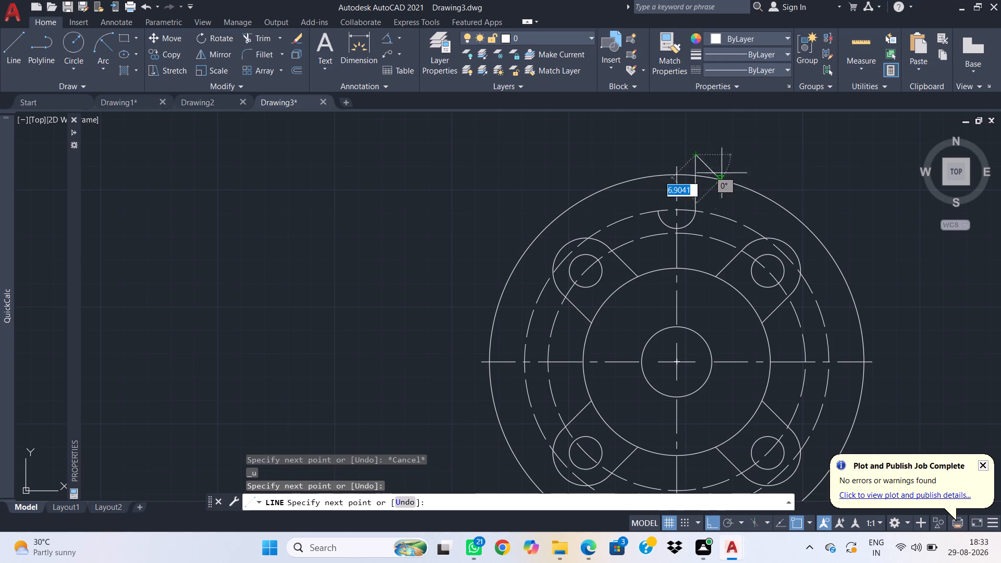
key("Escape")
Draw a matching vertical line from the left end of the radius-8 arc up past the outer 160 circle.
key("l")
key("space")
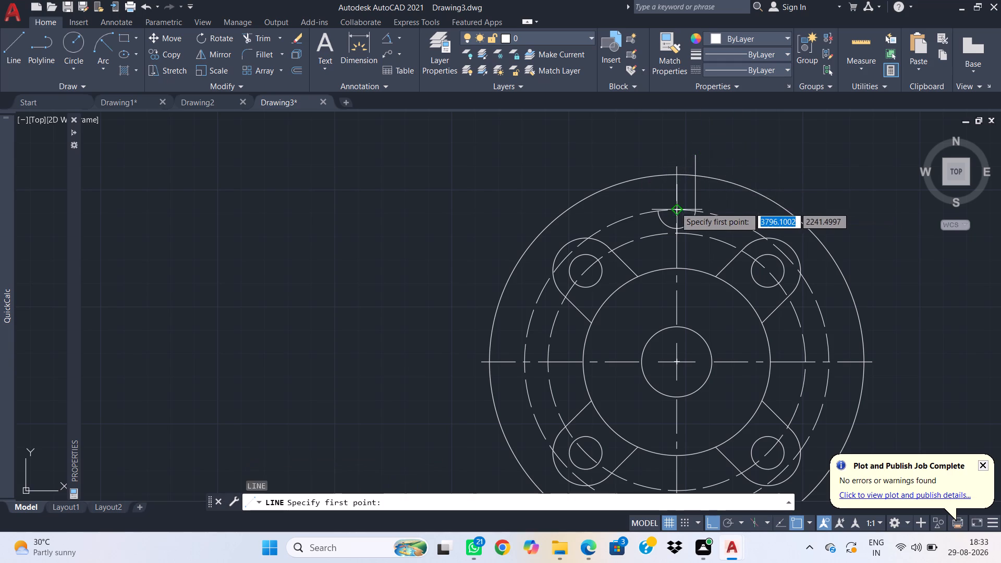
left_click(660, 210)
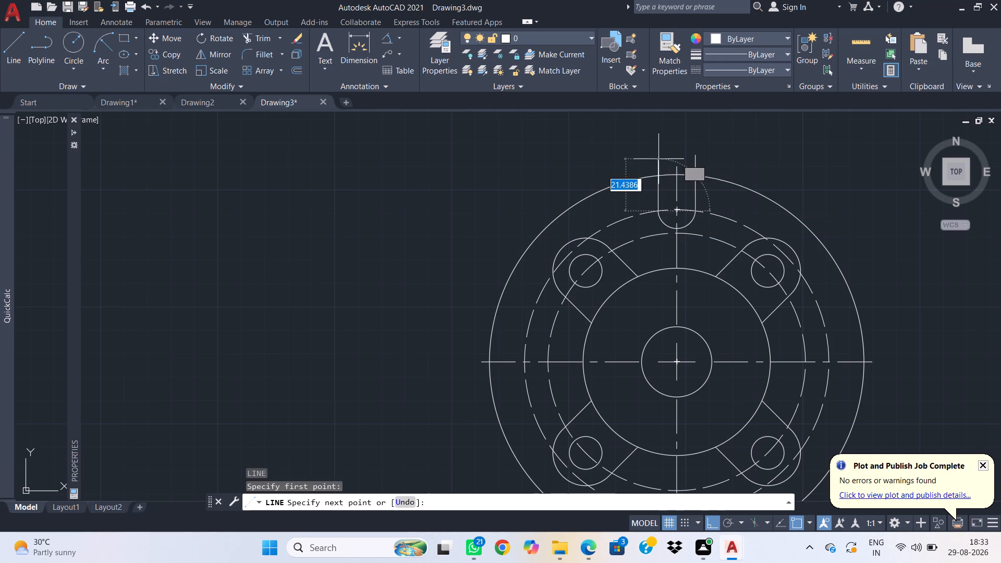
left_click(657, 155)
key("Escape")
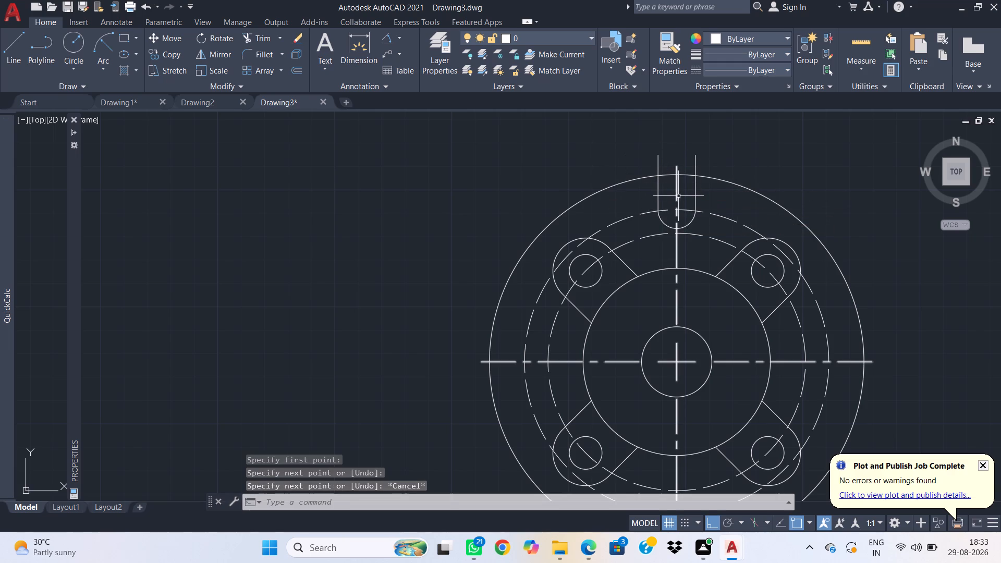
Trim both vertical line ends beyond the outer 160 circle and the rim between them to open the top slot.
key("t")
type("r")
key("space")
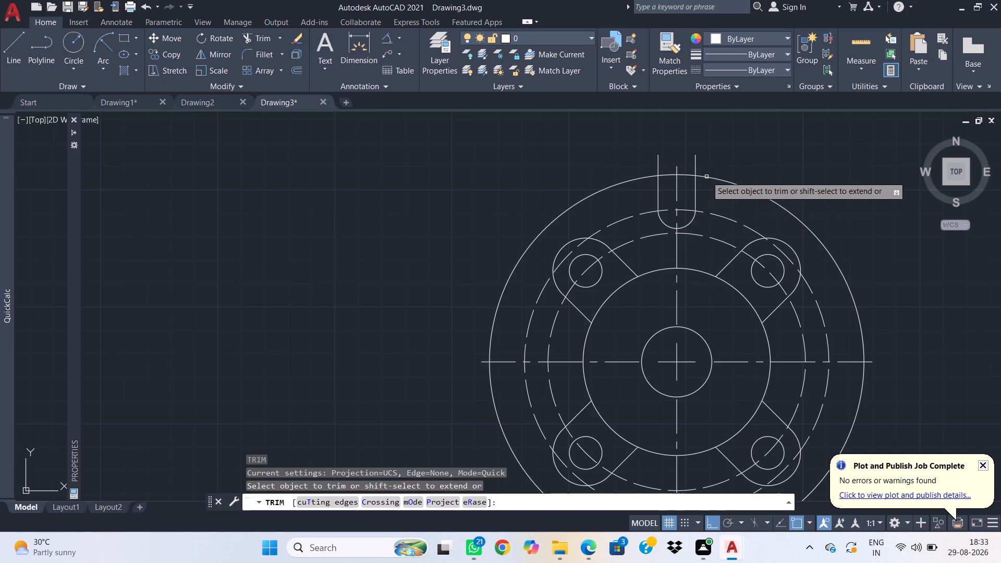
left_click_drag(706, 167, 654, 167)
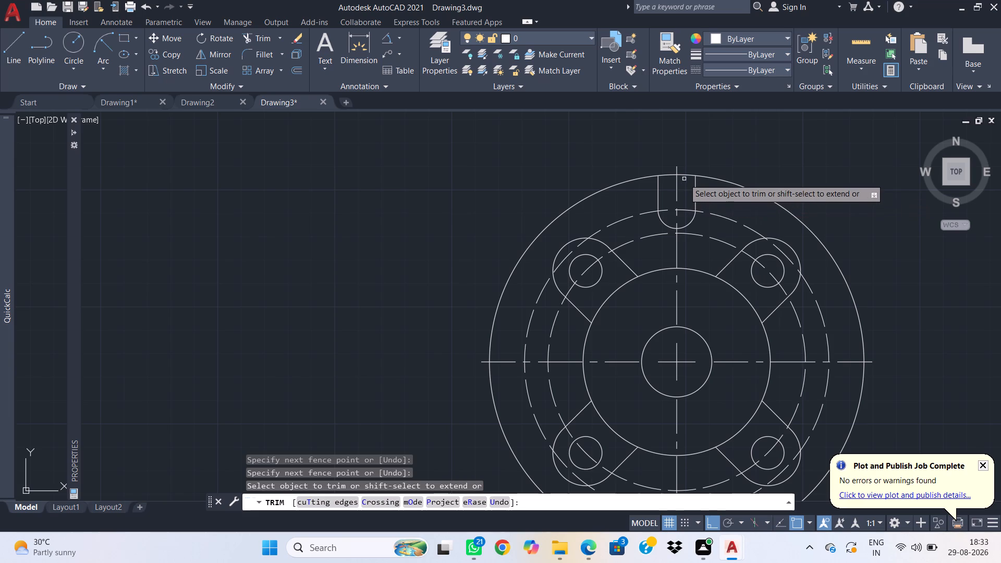
left_click_drag(684, 178, 686, 152)
left_click_drag(667, 186, 672, 161)
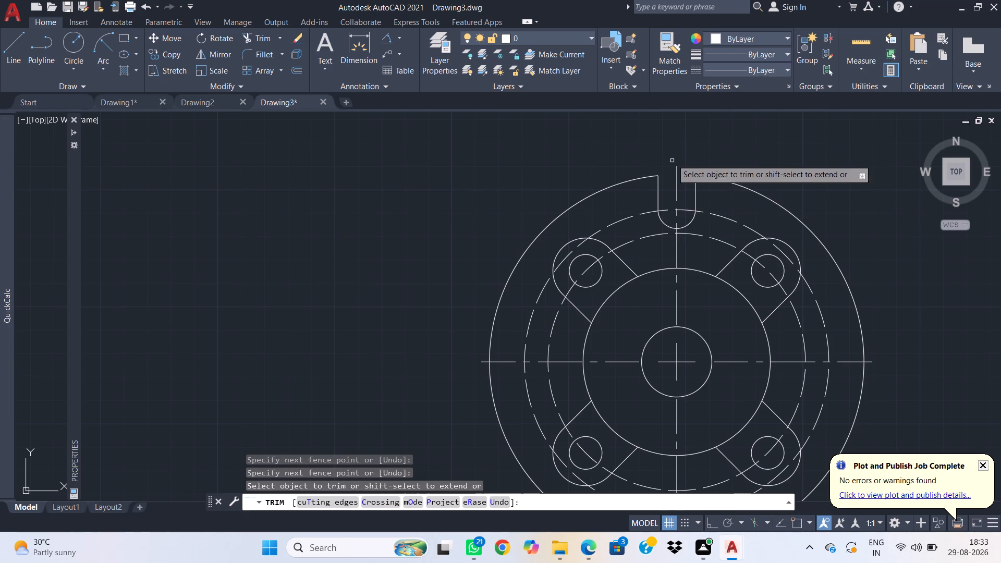
key("Escape")
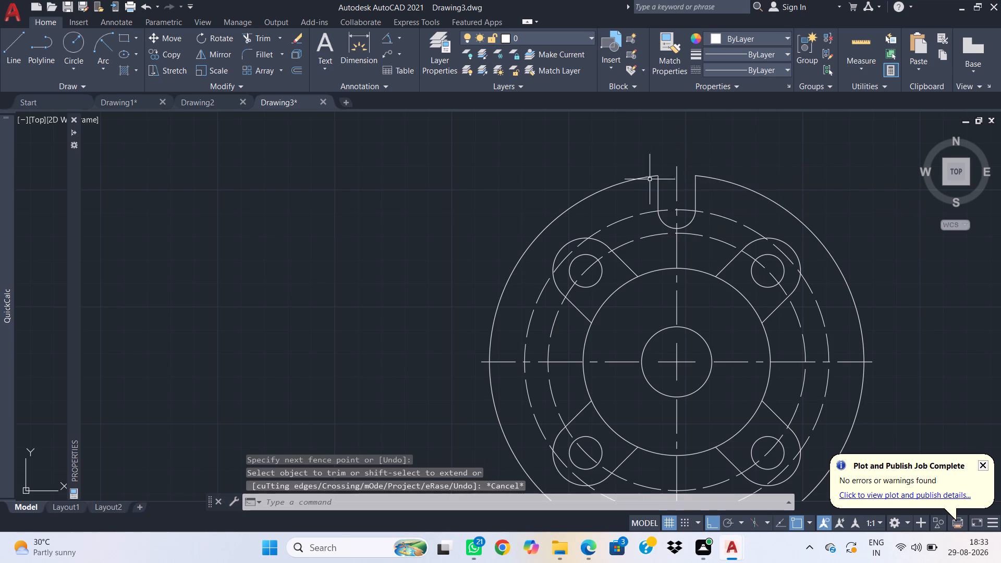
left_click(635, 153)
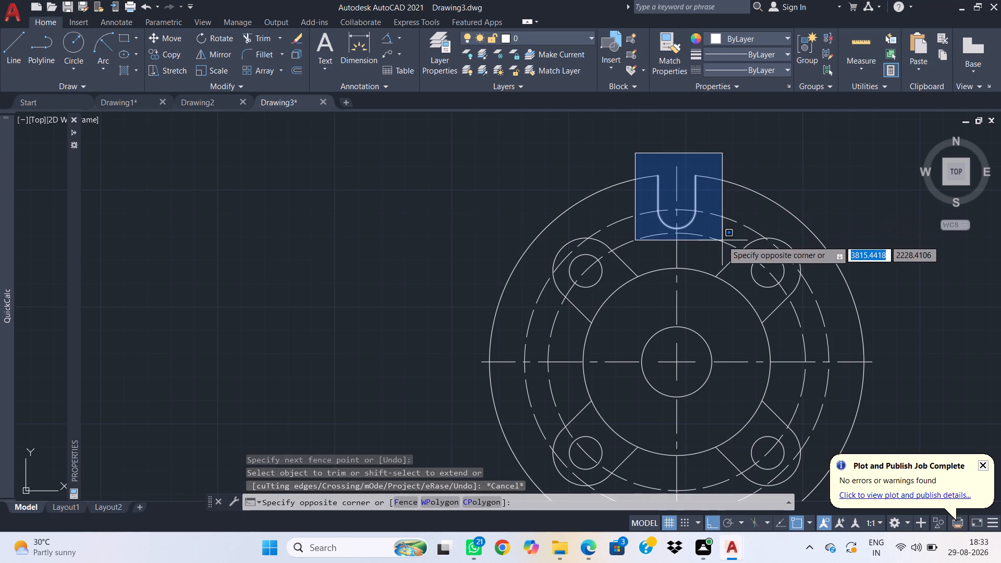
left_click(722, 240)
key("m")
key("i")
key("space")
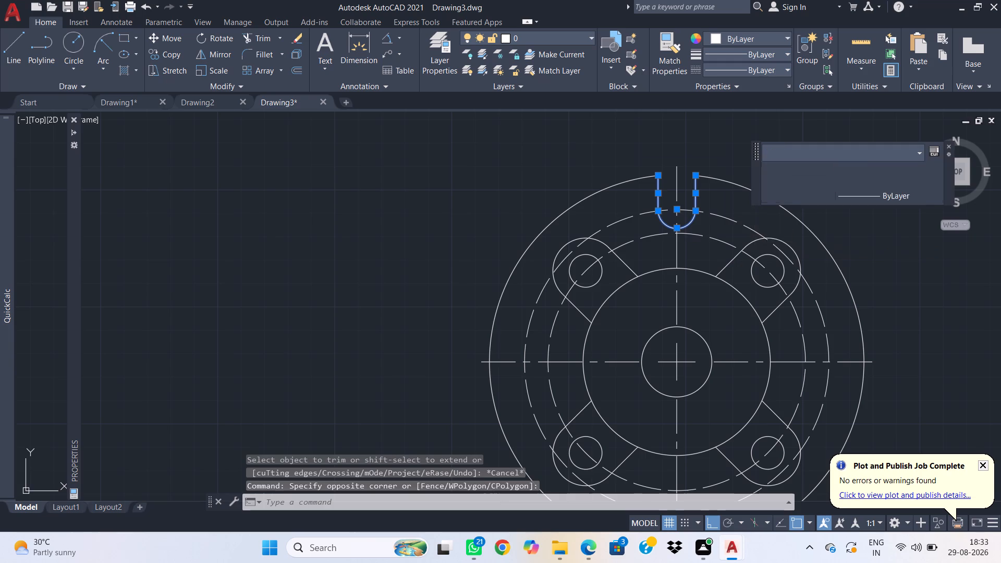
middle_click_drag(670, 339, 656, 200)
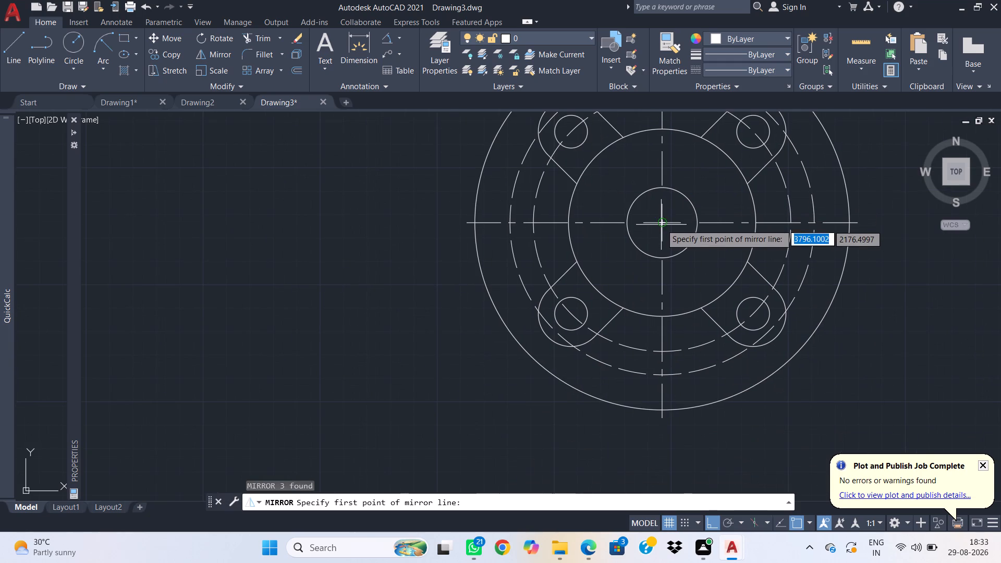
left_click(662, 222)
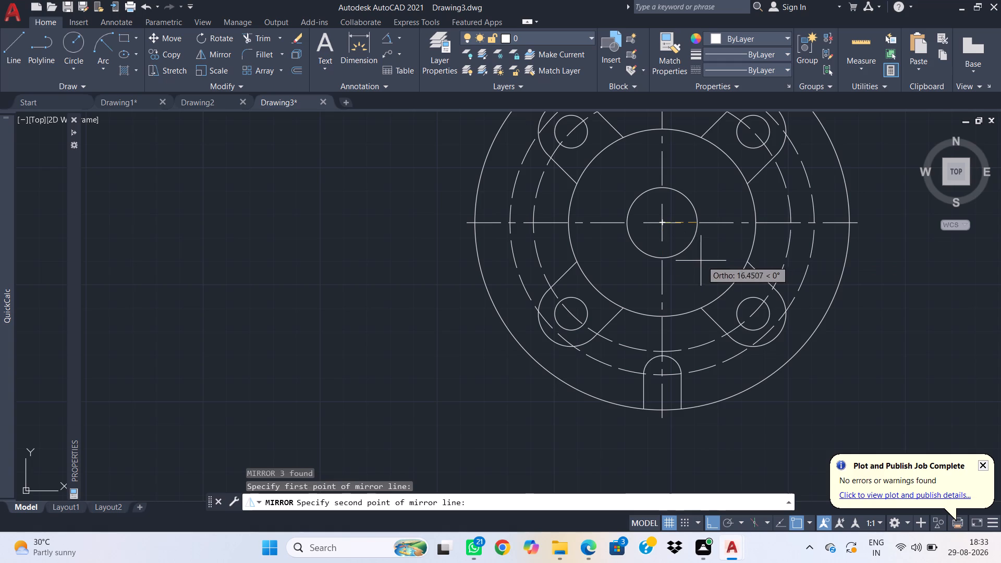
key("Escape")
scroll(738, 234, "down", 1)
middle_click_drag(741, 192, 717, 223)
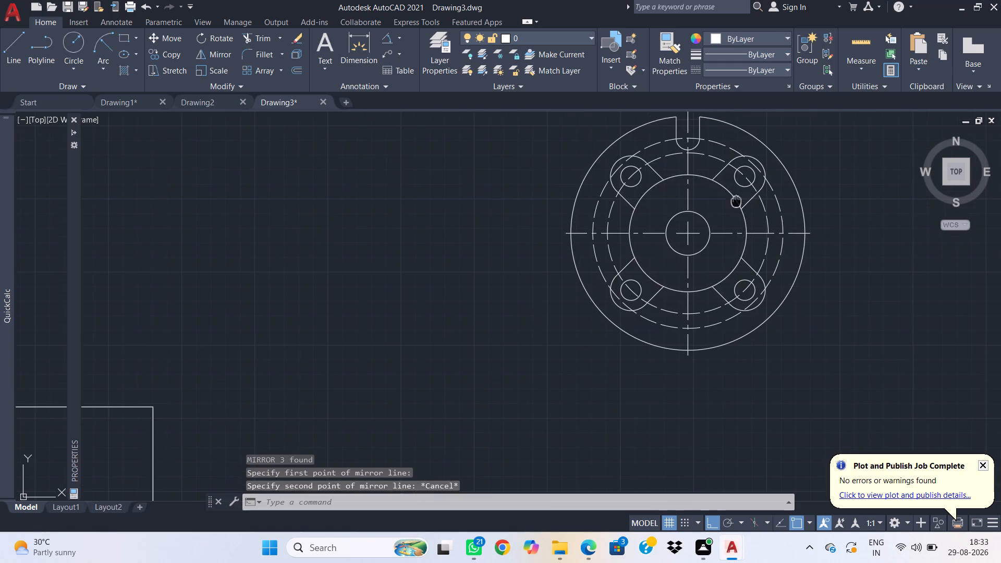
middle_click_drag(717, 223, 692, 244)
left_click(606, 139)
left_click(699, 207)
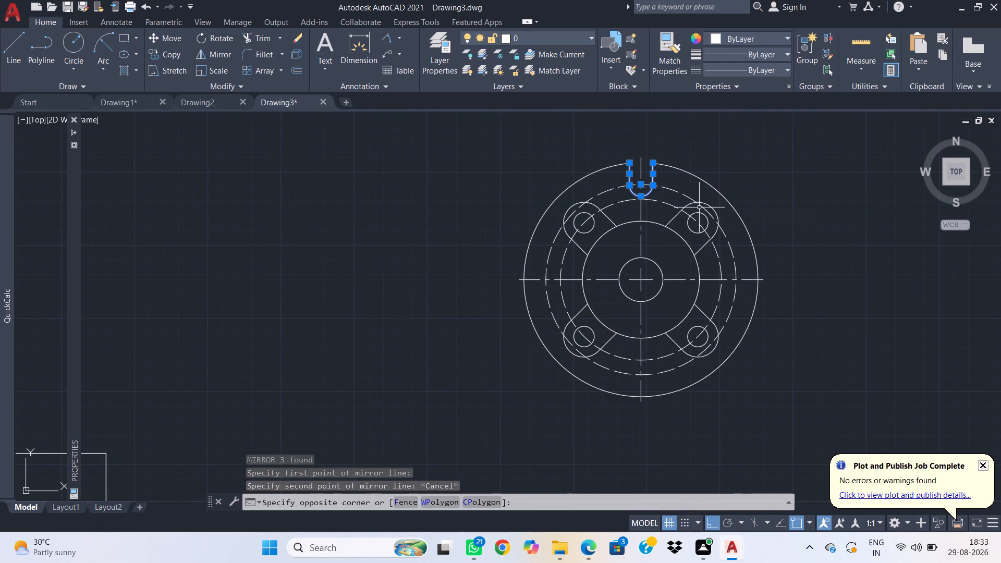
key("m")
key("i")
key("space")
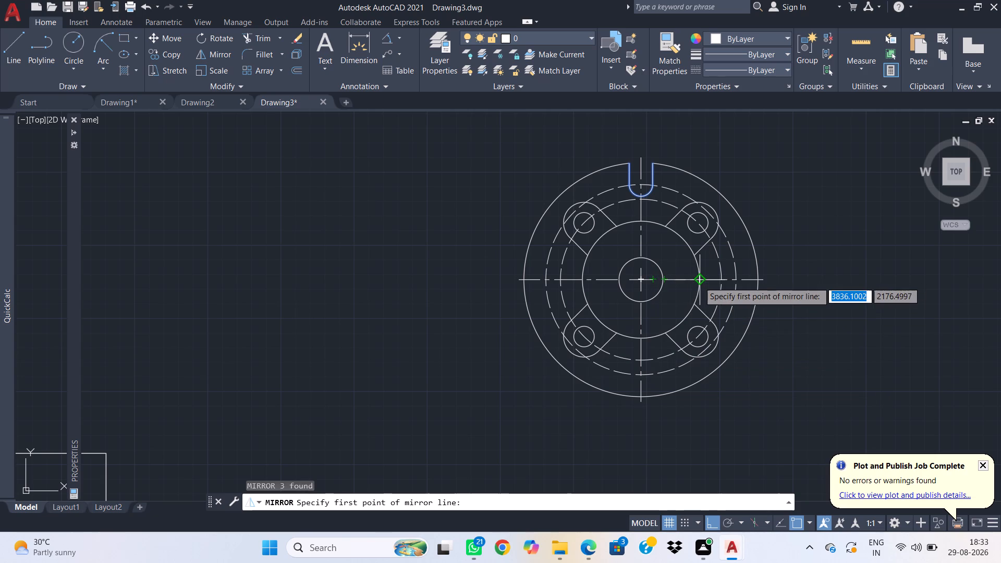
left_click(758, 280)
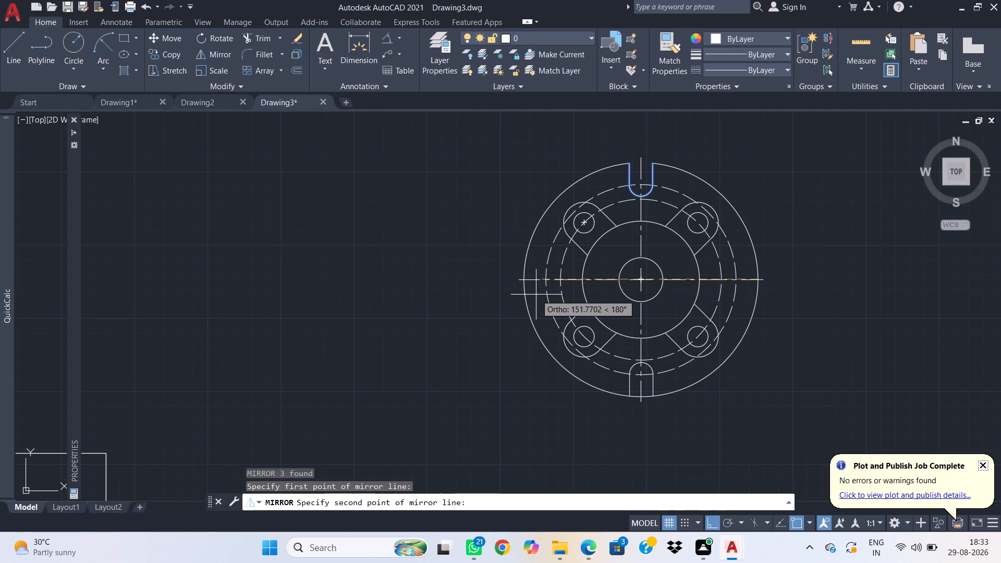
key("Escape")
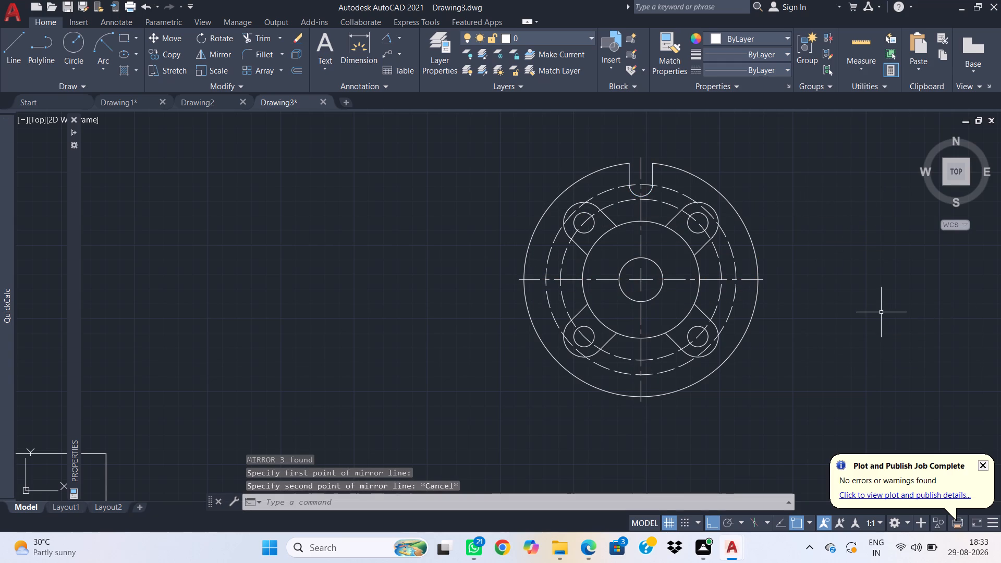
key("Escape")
Draw radius-8 circles centred where the dashed 130 circle meets the centerlines at the right, bottom and left.
type("c")
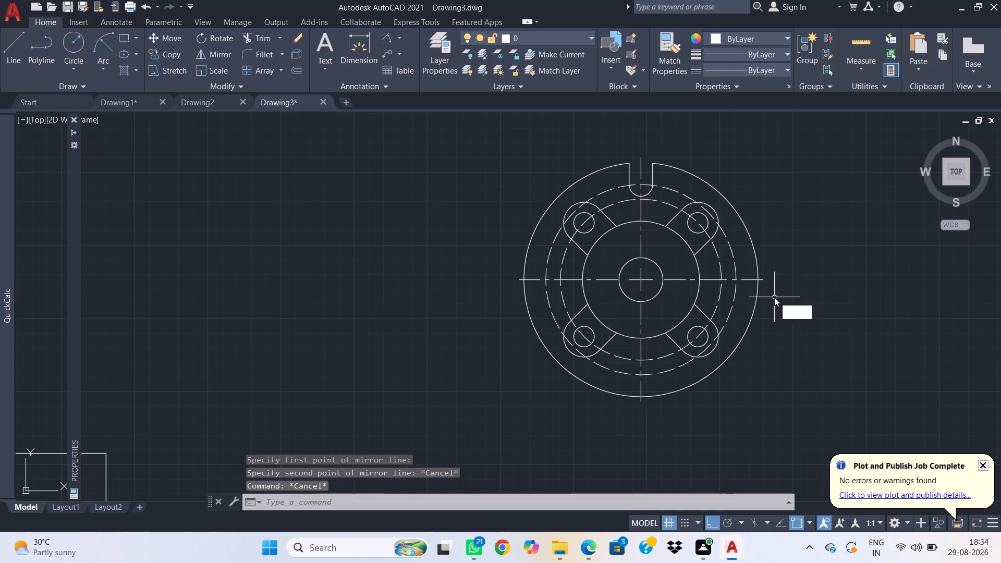
key("space")
left_click(739, 276)
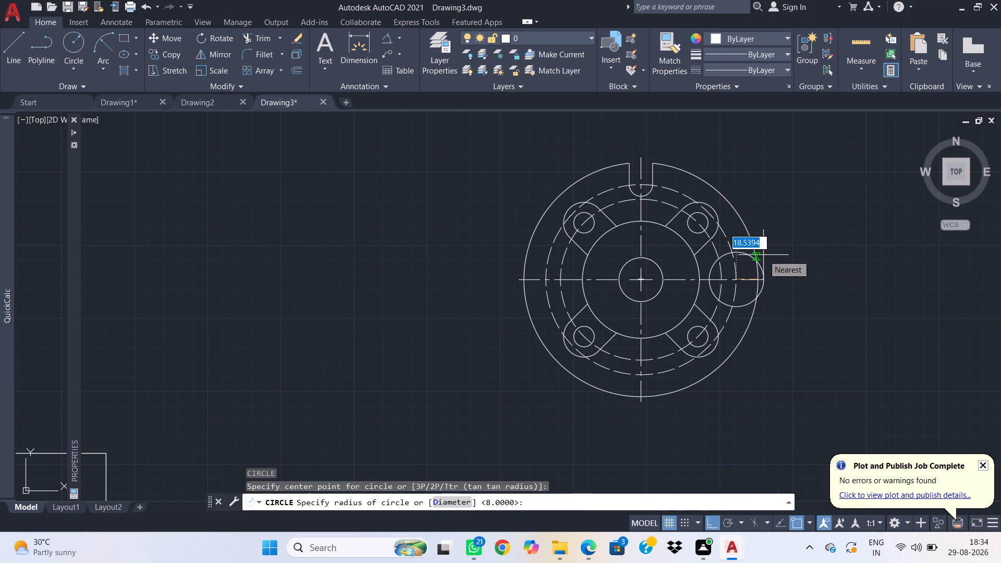
key("8")
key("Return")
key("c")
key("space")
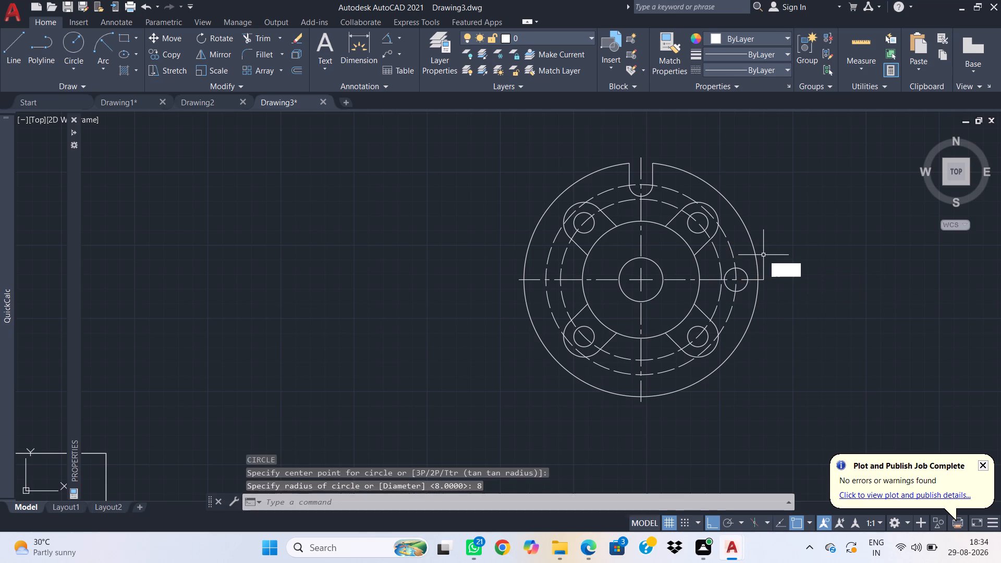
left_click(639, 371)
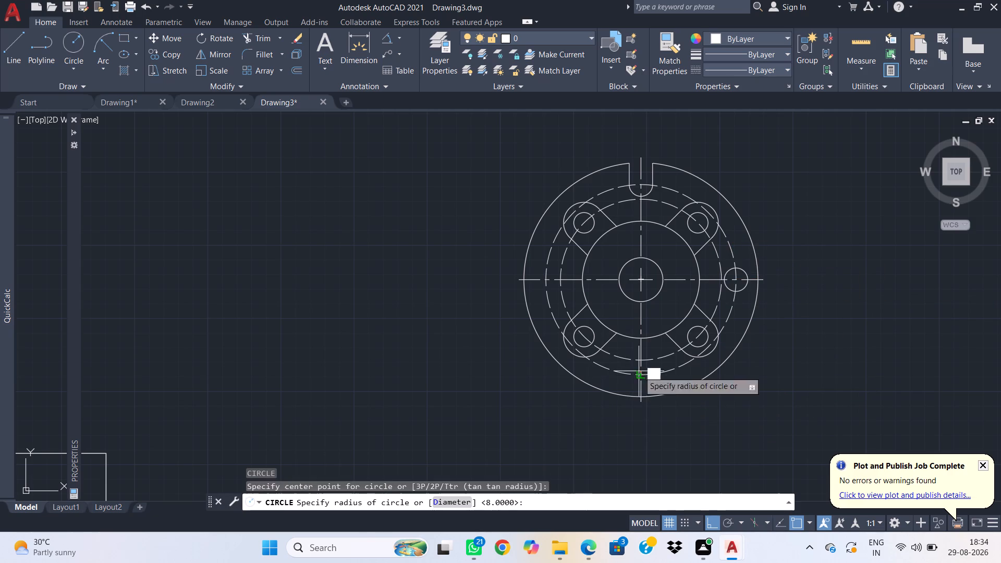
key("8")
key("Return")
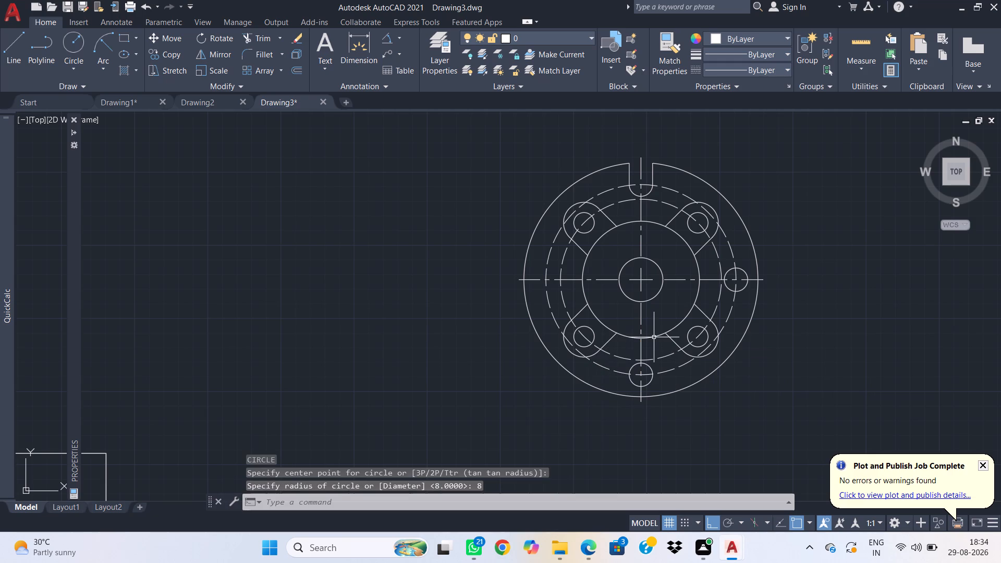
key("space")
left_click(543, 280)
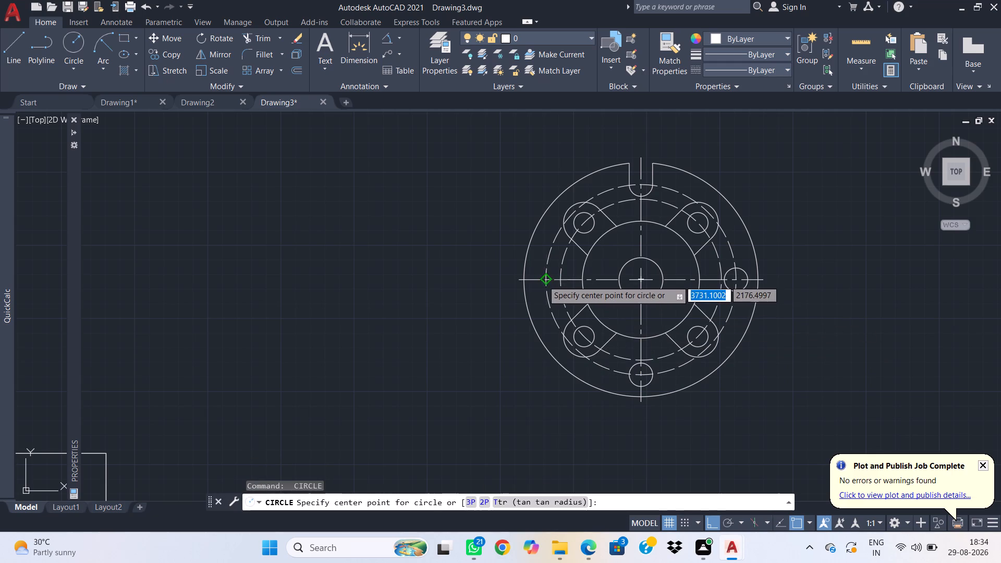
key("8")
key("Return")
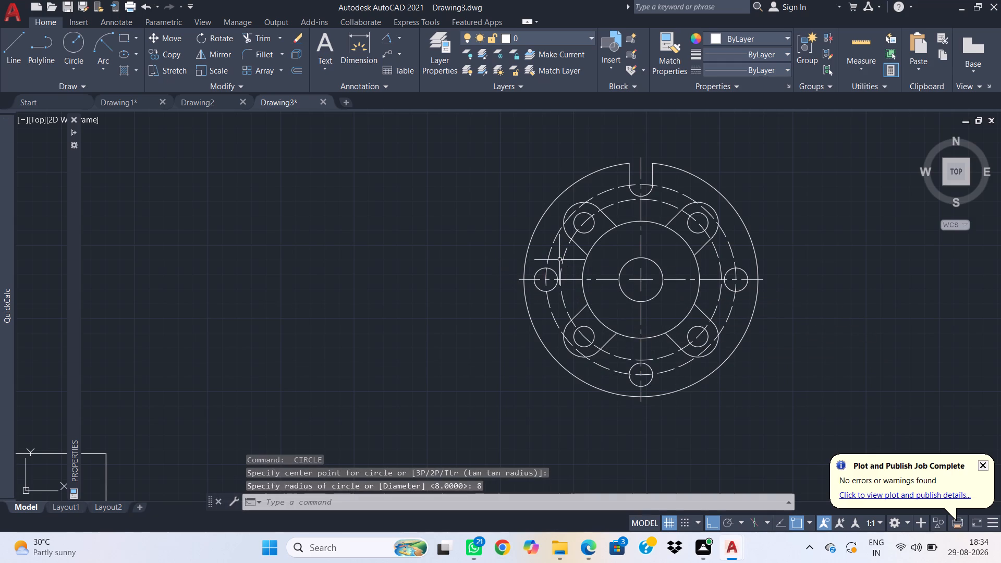
Draw a horizontal line from the top of the left radius-8 circle outward past the outer 160 circle.
type("l")
key("space")
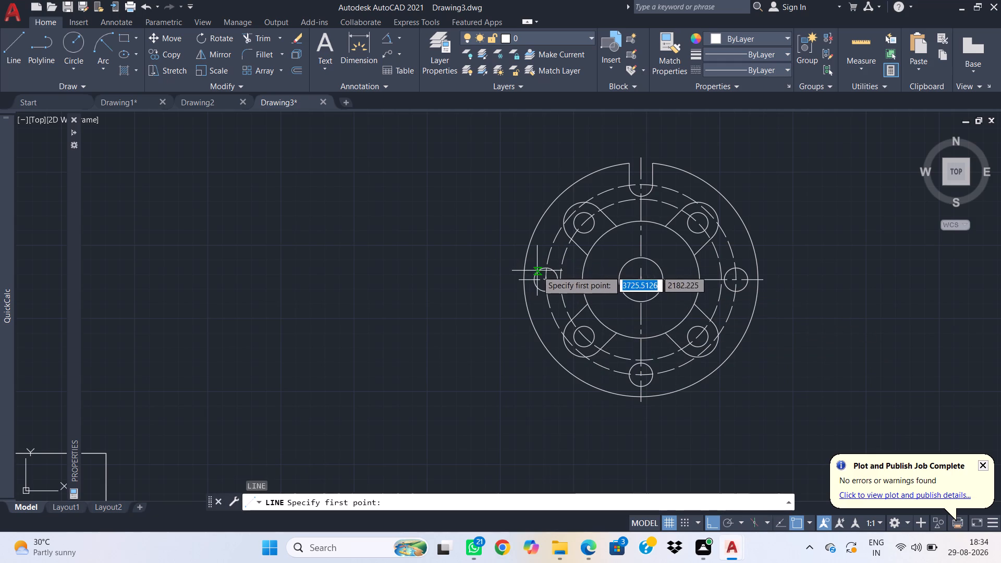
left_click(544, 265)
left_click(481, 264)
key("Escape")
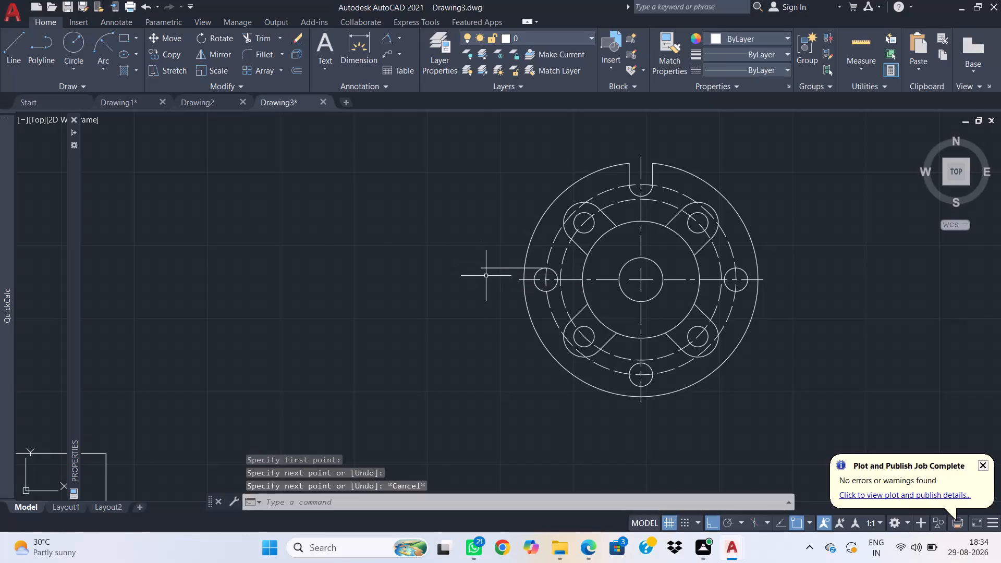
Draw a matching horizontal line from the bottom of the left radius-8 circle outward past the outer 160 circle.
key("space")
left_click(546, 291)
left_click(490, 297)
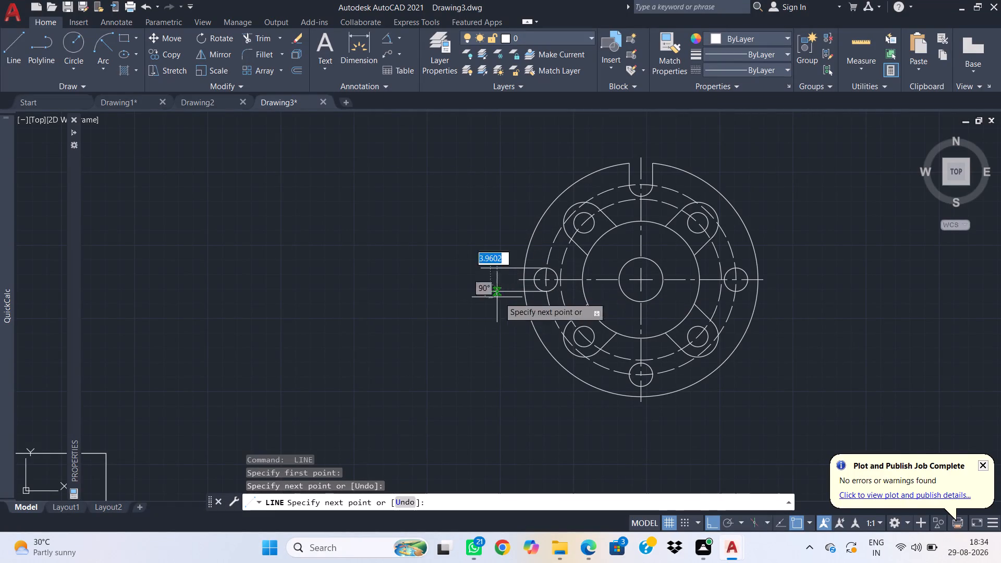
key("Escape")
Draw two horizontal lines from the top and bottom of the right radius-8 circle outward past the outer 160 circle.
key("space")
left_click(734, 270)
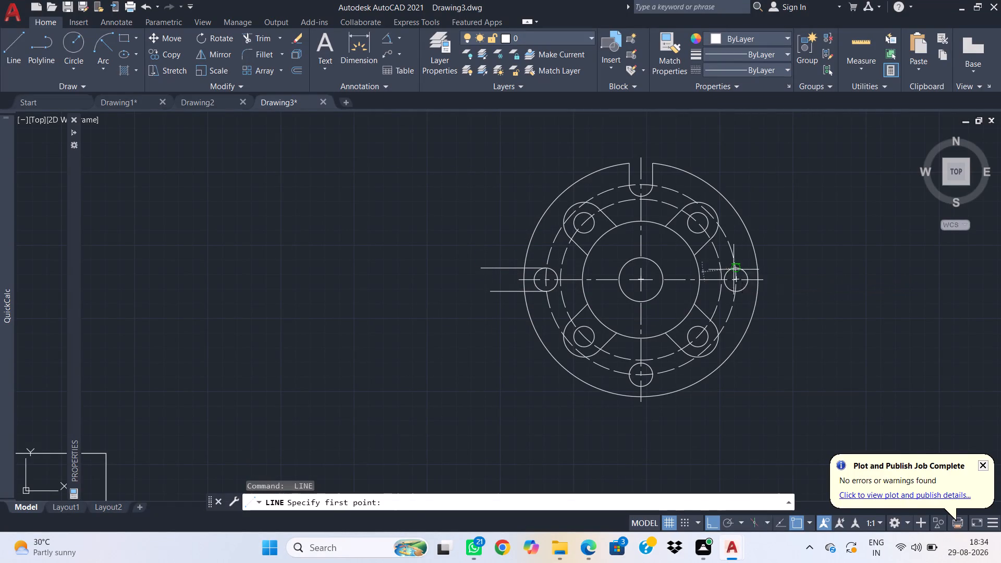
left_click(796, 264)
key("space")
key("space")
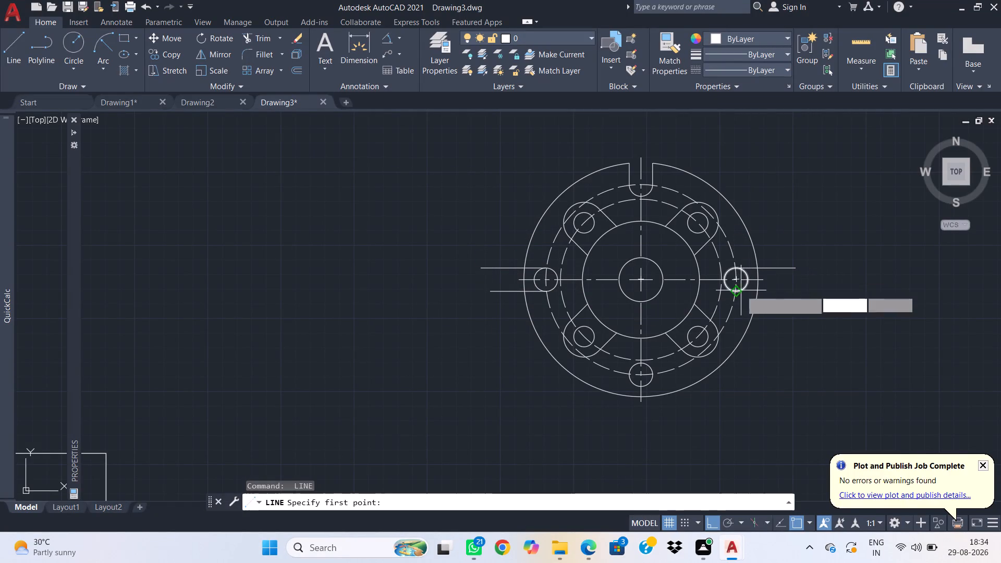
left_click(734, 291)
left_click(790, 291)
key("Escape")
Draw two vertical lines from the right and left ends of the bottom radius-8 circle down past the outer 160 circle.
key("space")
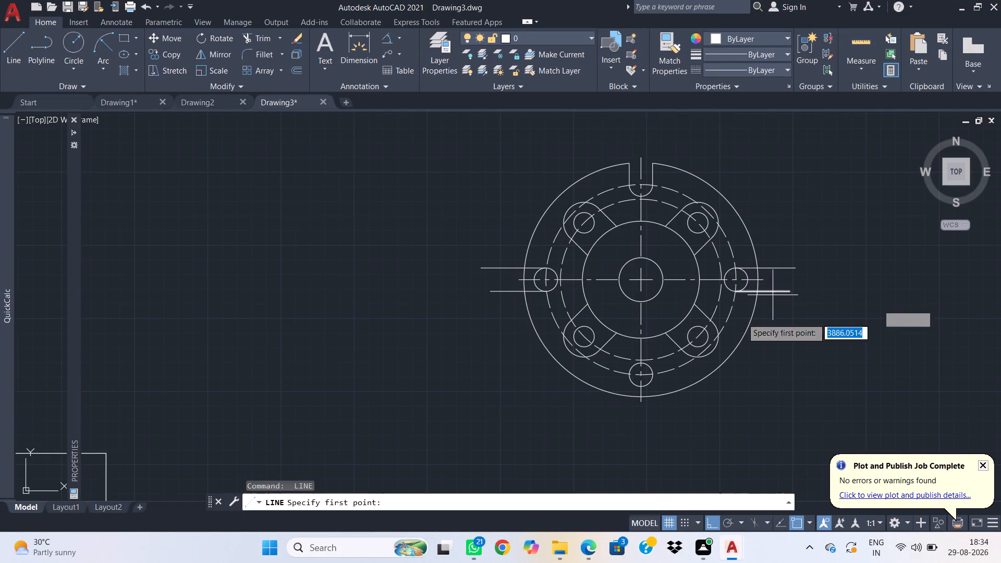
left_click(656, 374)
left_click(654, 428)
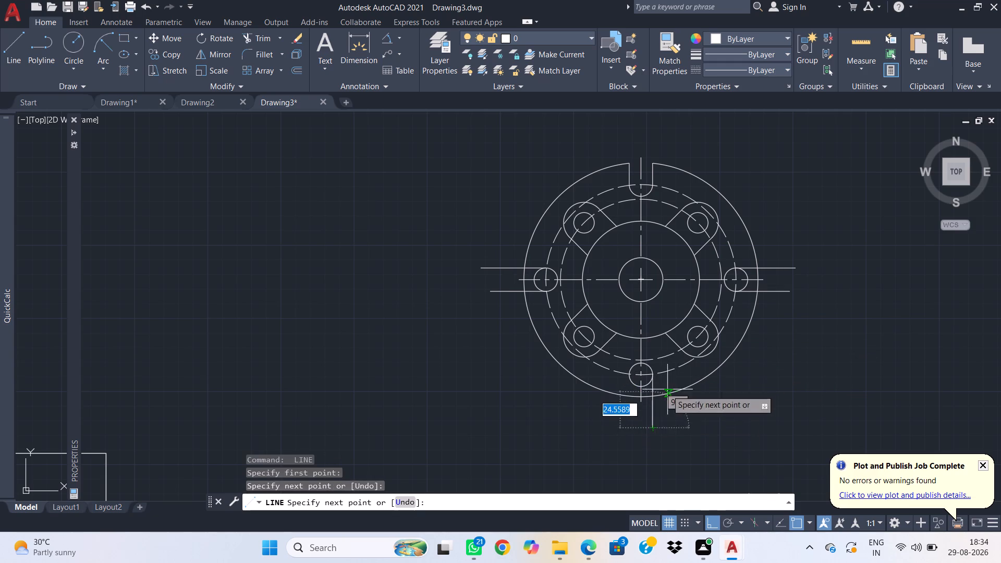
key("Escape")
key("space")
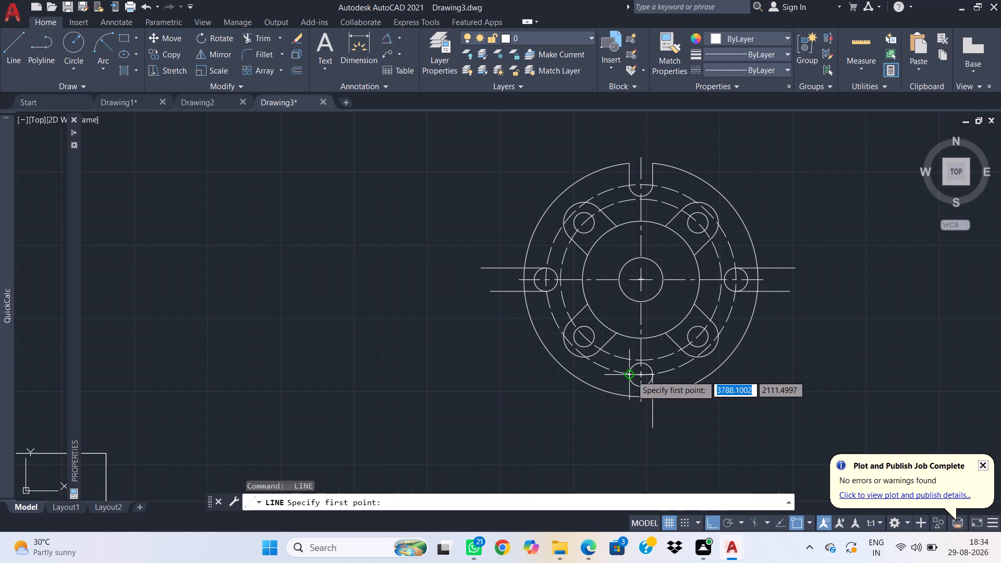
left_click(631, 375)
left_click(631, 423)
key("Escape")
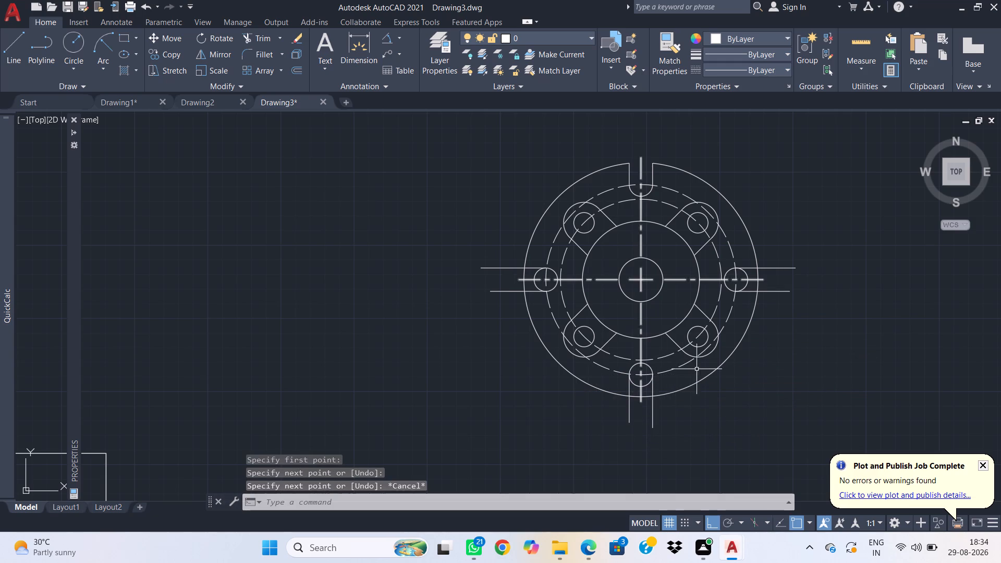
Trim the rim between the right slot's horizontal lines and the line ends beyond the outer 160 circle.
type("tr")
key("space")
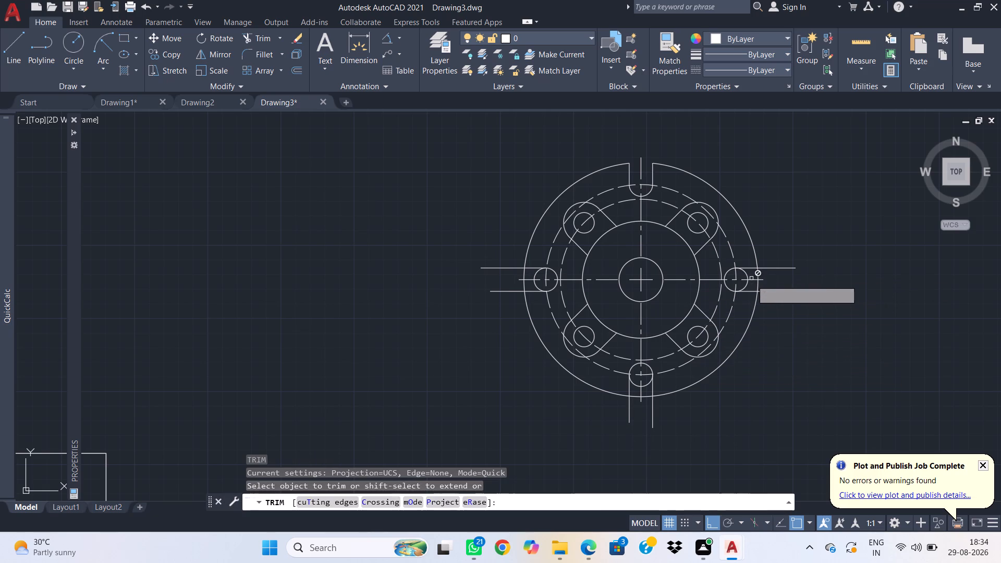
left_click(757, 275)
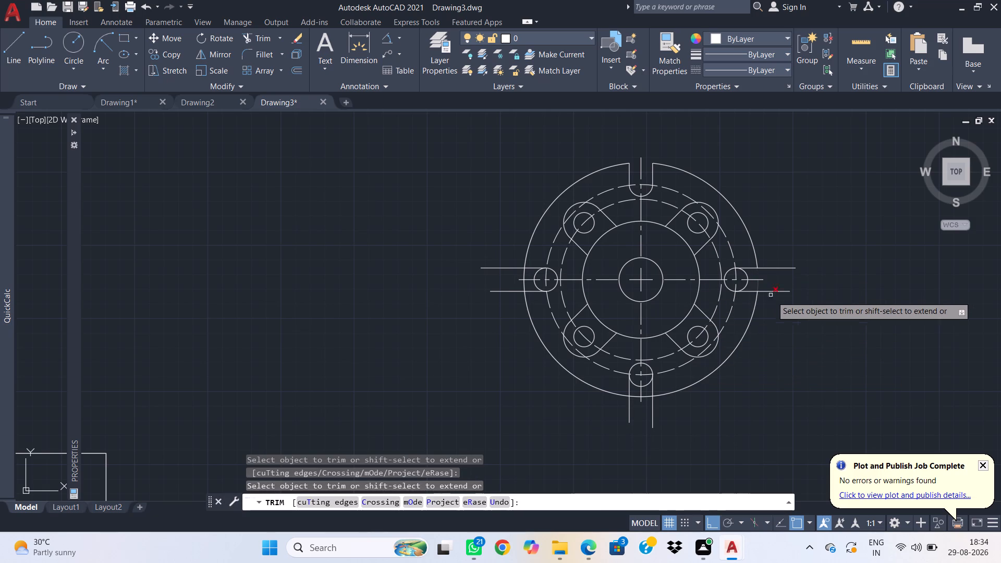
left_click_drag(773, 311, 775, 253)
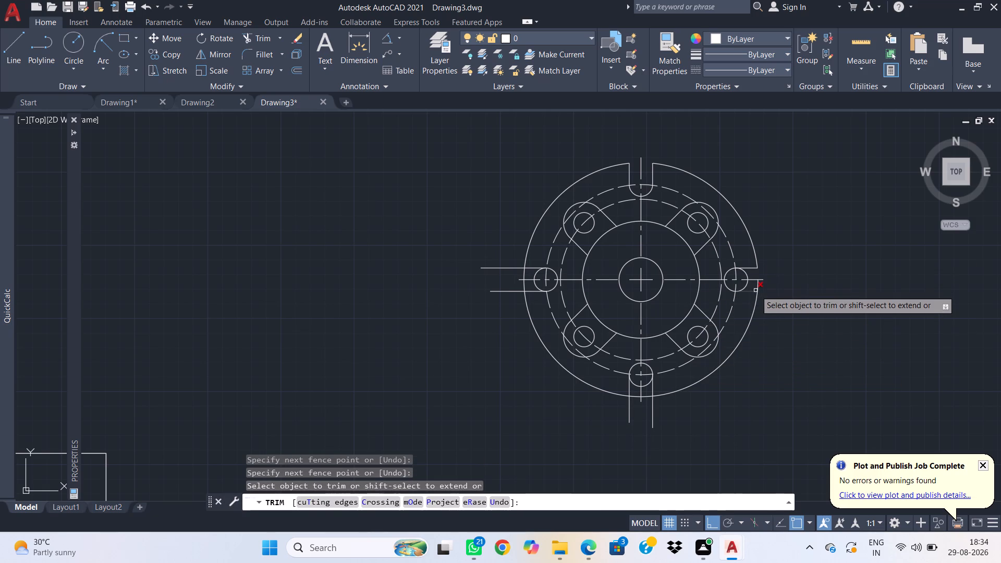
left_click(758, 288)
Trim the bottom slot's vertical line ends beyond the outer 160 circle and the rim between them to open the slot.
middle_click_drag(720, 347, 739, 266)
scroll(699, 290, "up", 2)
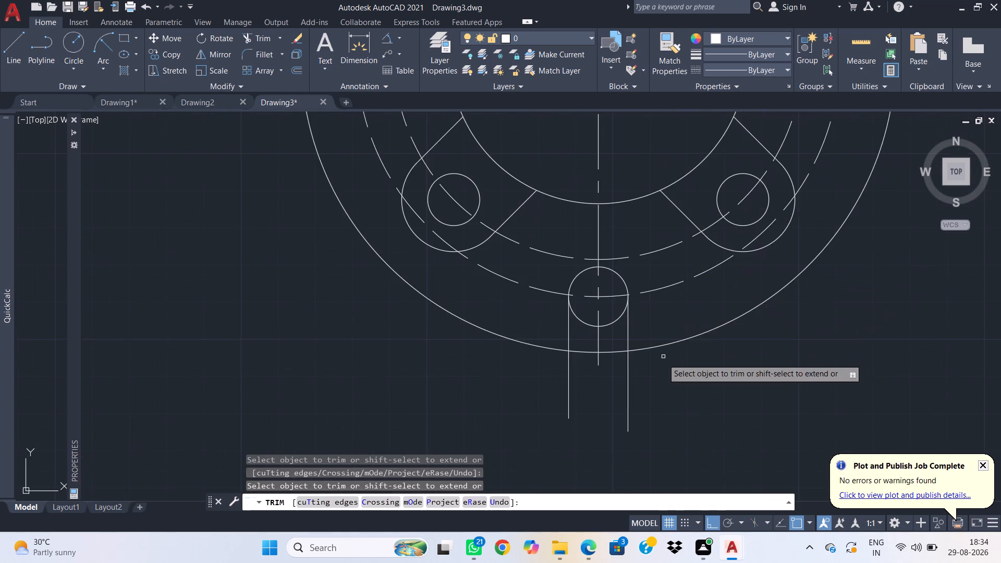
middle_click_drag(661, 371, 695, 293)
left_click_drag(703, 299, 567, 303)
left_click_drag(647, 290, 651, 266)
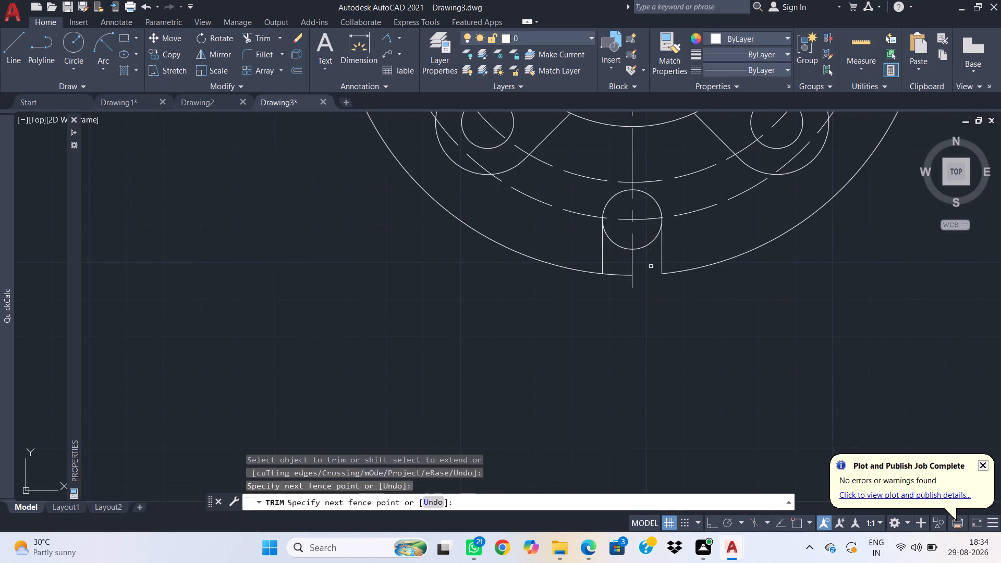
left_click_drag(619, 312, 620, 283)
left_click_drag(620, 265, 625, 300)
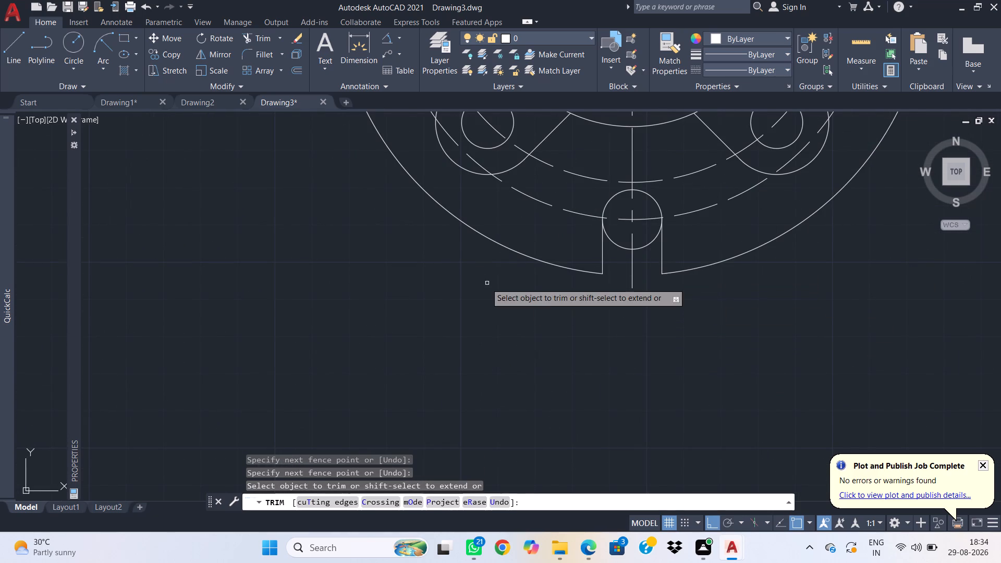
Trim the rim between the left slot's horizontal lines and the line ends beyond the outer 160 circle.
scroll(486, 283, "down", 2)
middle_click_drag(475, 290, 600, 366)
scroll(550, 248, "up", 1)
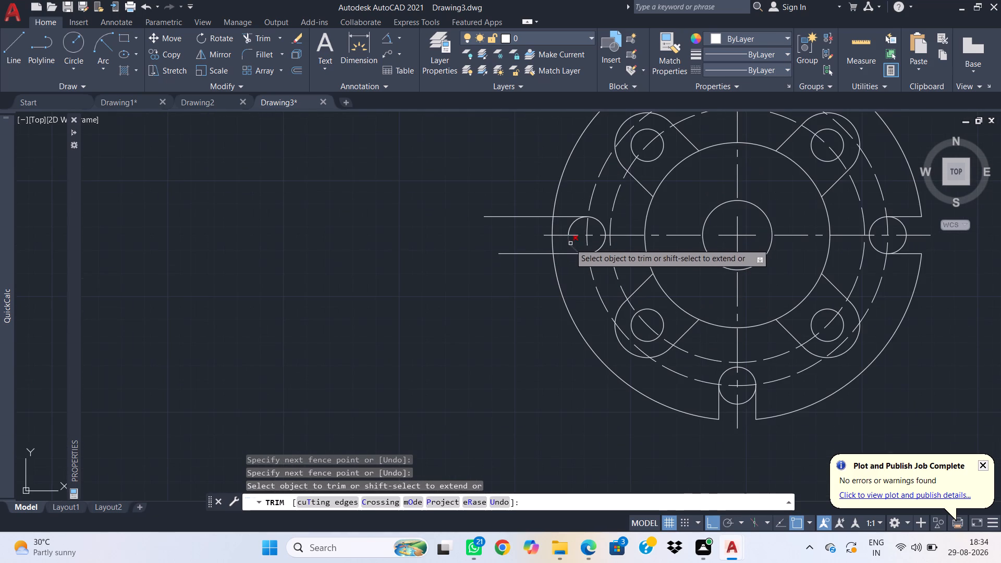
left_click_drag(559, 243, 527, 243)
left_click_drag(565, 224, 540, 222)
left_click_drag(541, 297, 541, 281)
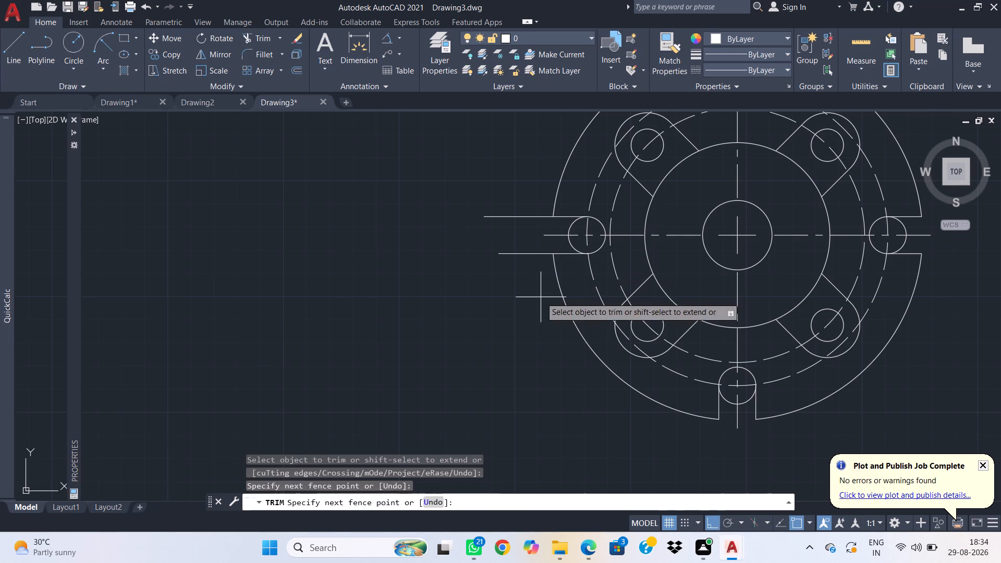
left_click_drag(541, 281, 538, 174)
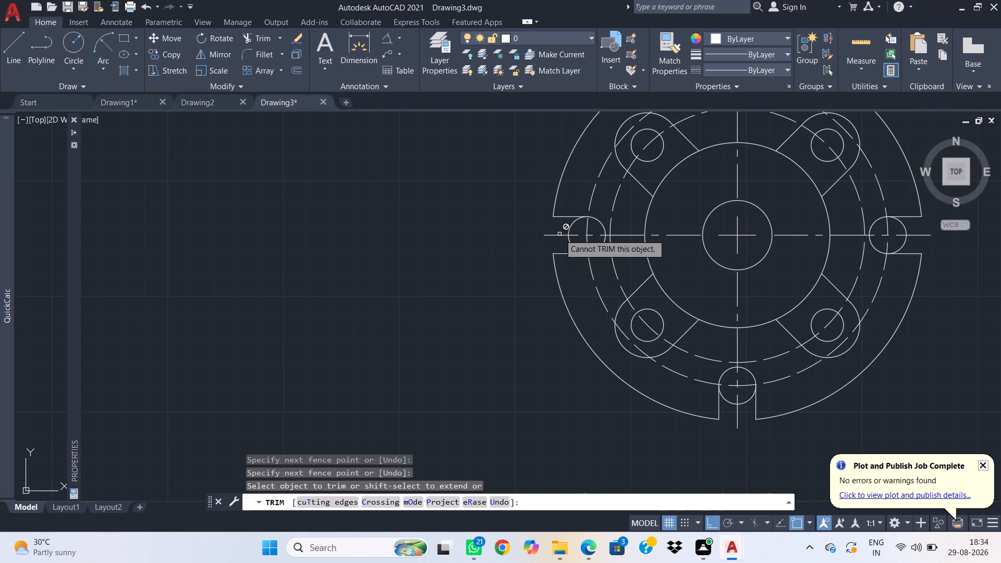
key("Escape")
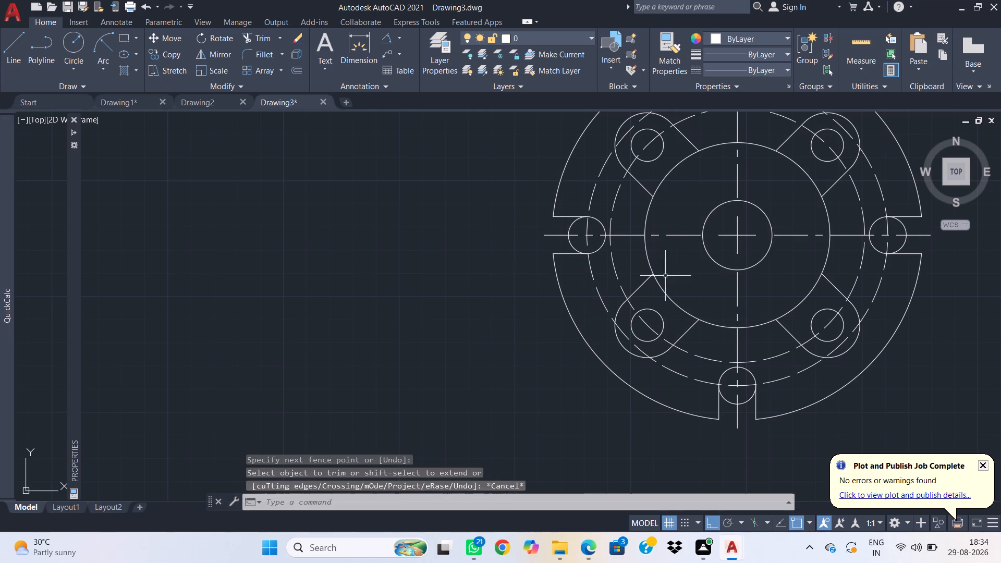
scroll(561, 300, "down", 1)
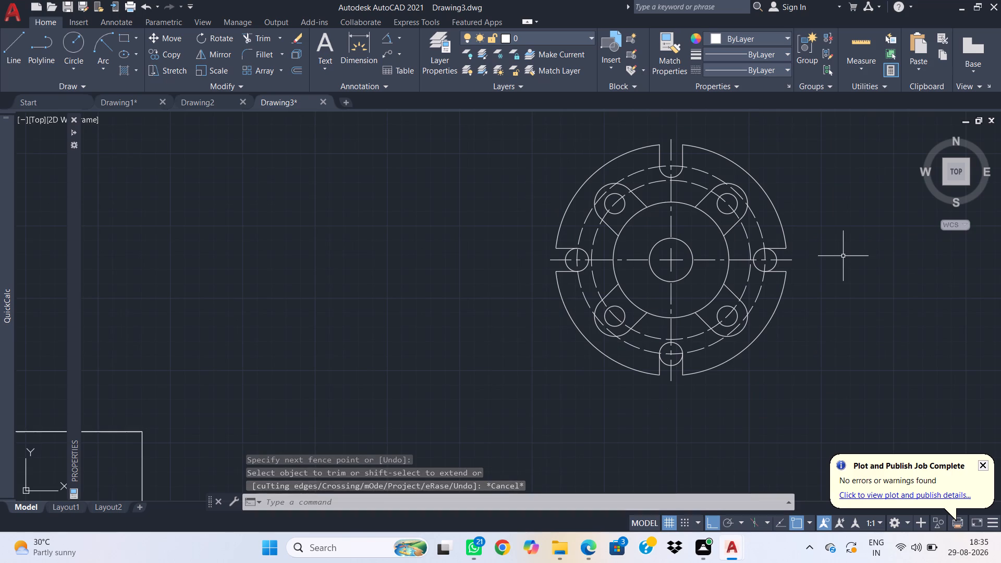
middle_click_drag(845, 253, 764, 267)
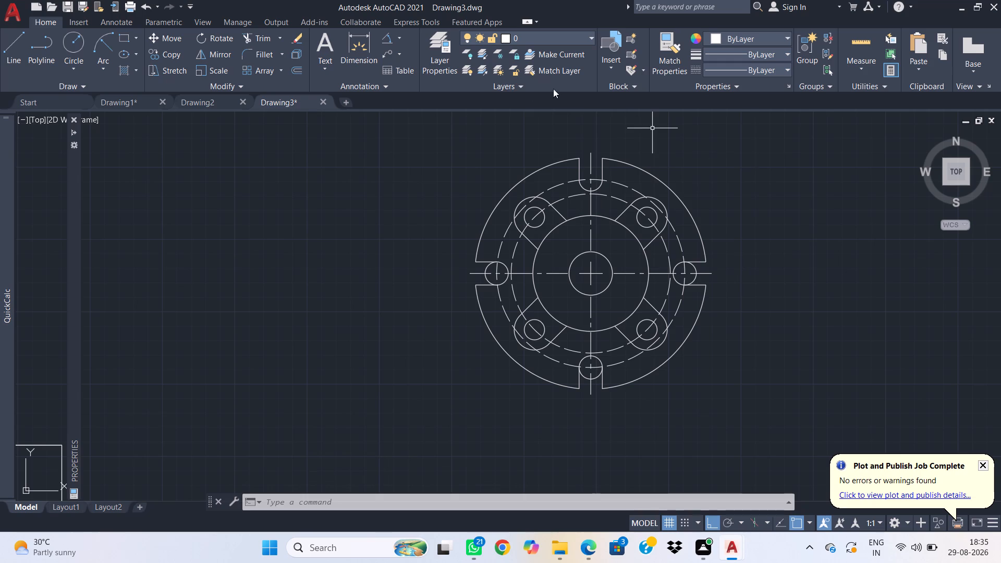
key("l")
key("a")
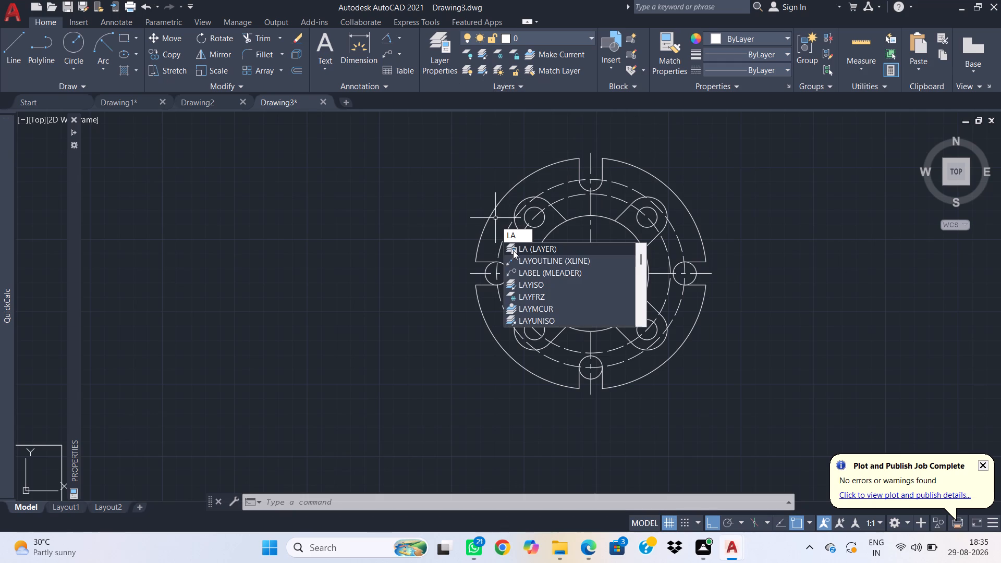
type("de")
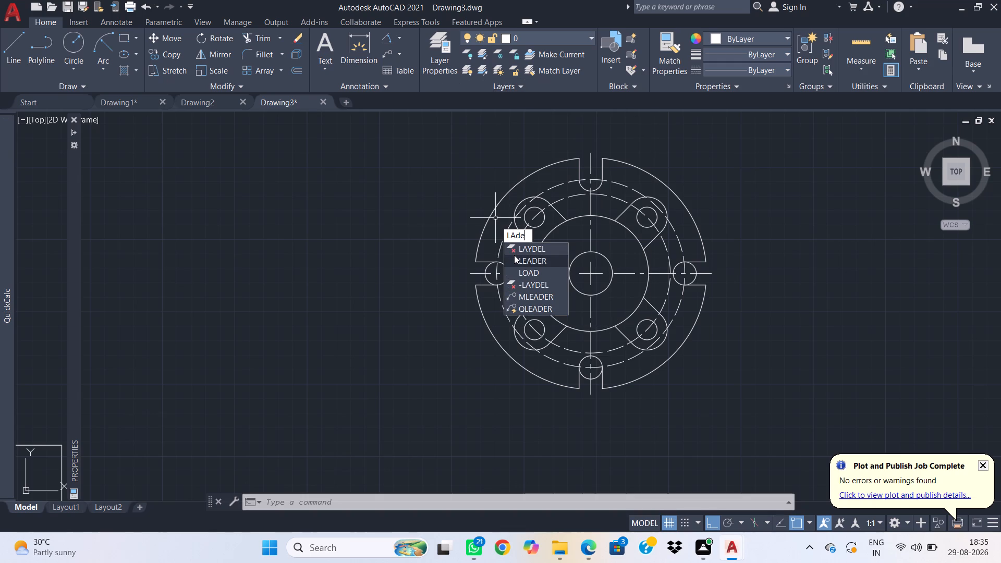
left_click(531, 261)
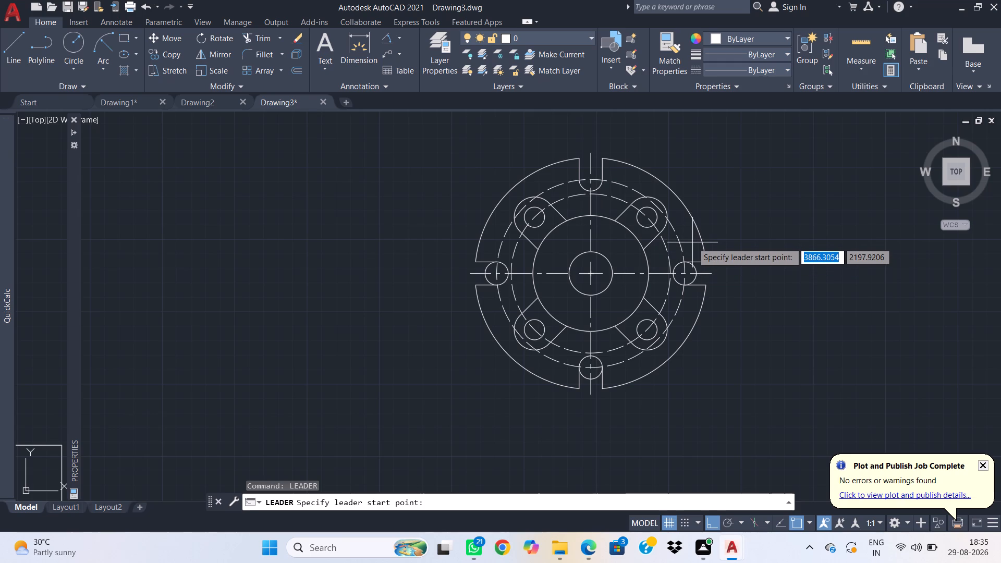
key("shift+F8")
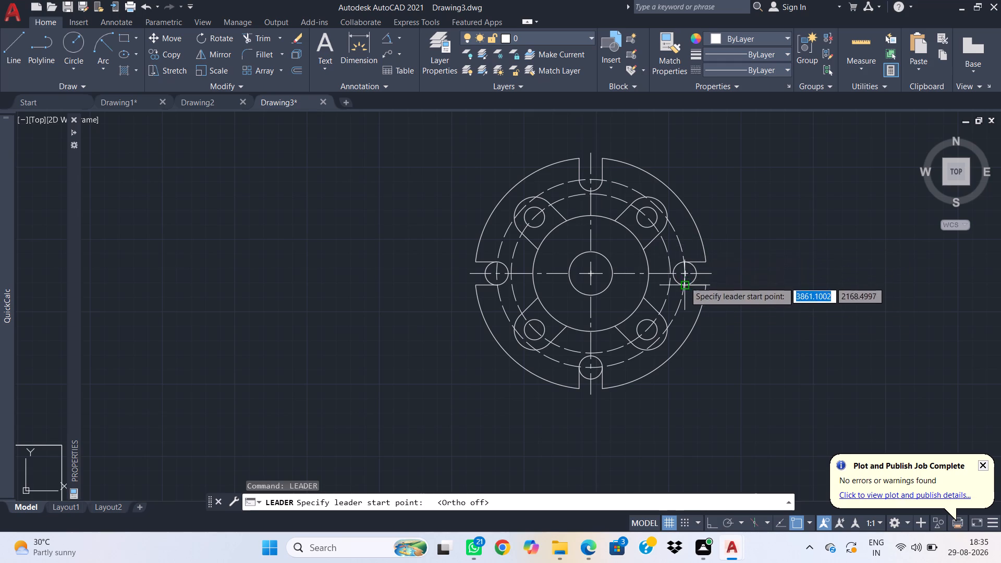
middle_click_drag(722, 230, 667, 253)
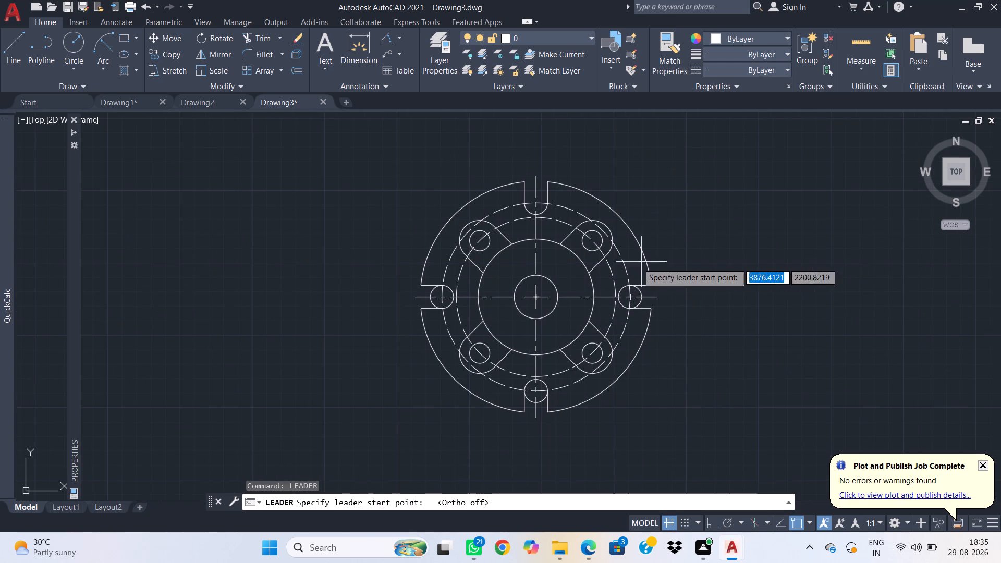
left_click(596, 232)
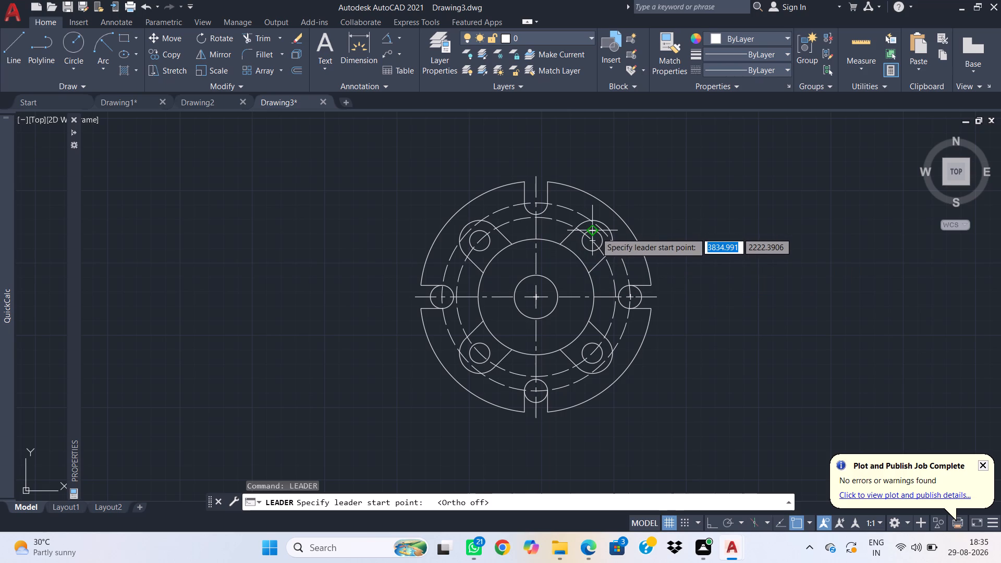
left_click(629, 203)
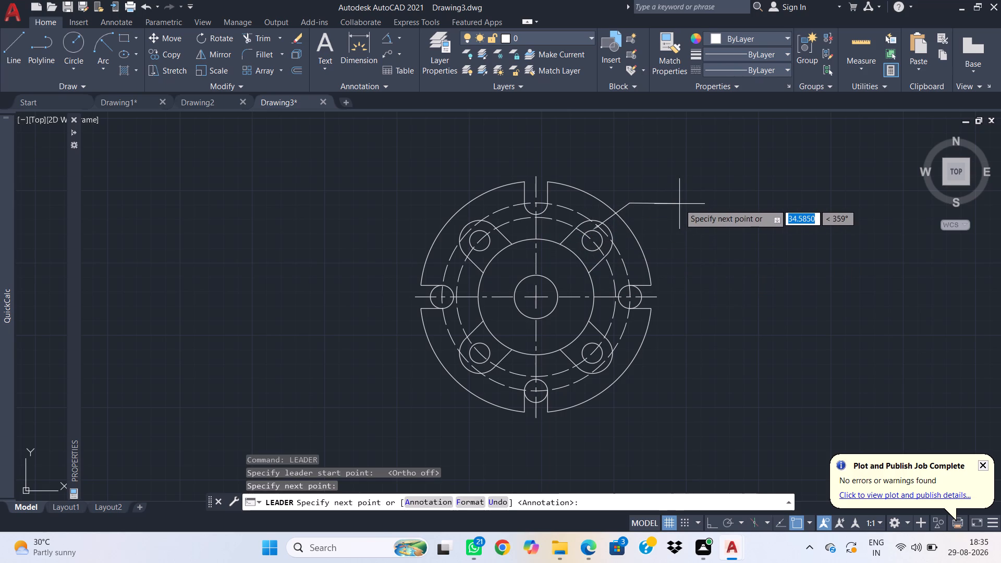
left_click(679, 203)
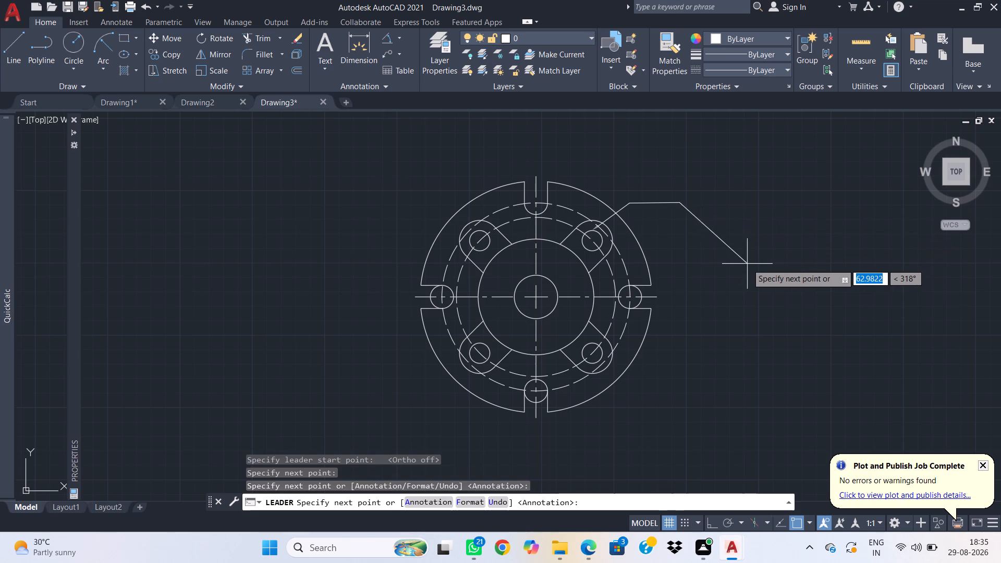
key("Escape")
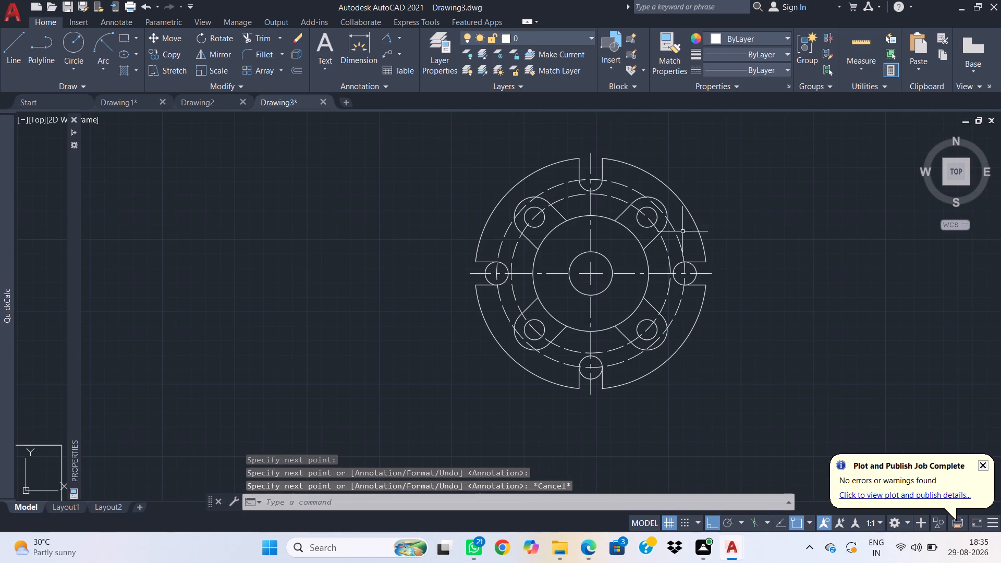
Attach a multileader to the upper-right lug's hole, landing up and outward with ortho off, with the first text line "4 gauri dia 14".
left_click(387, 48)
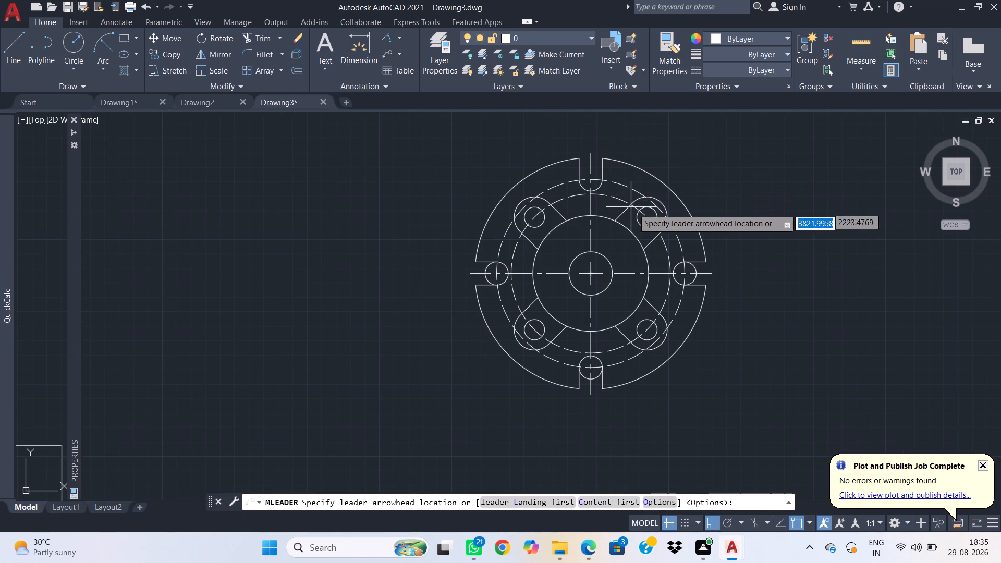
left_click(647, 205)
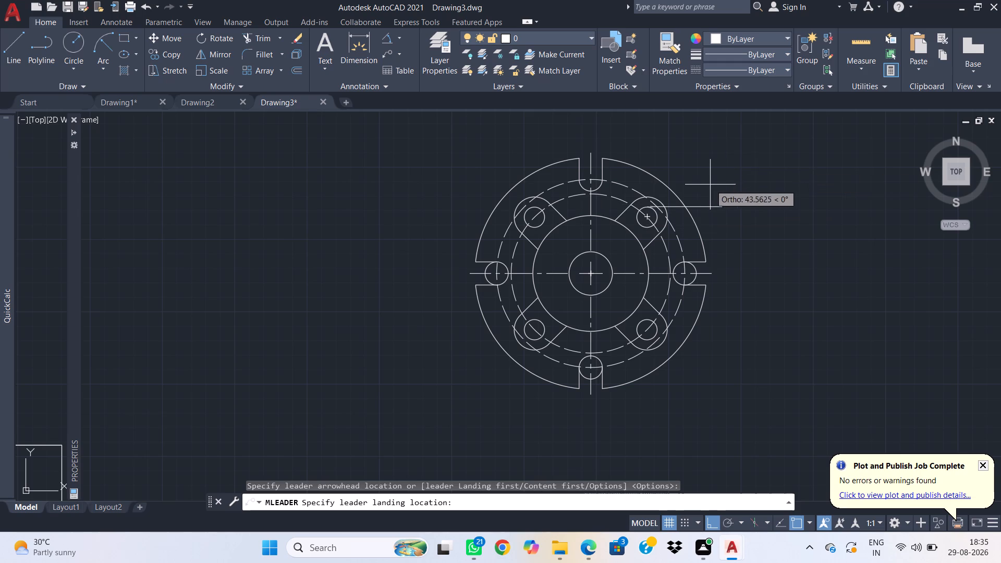
key("shift+F8")
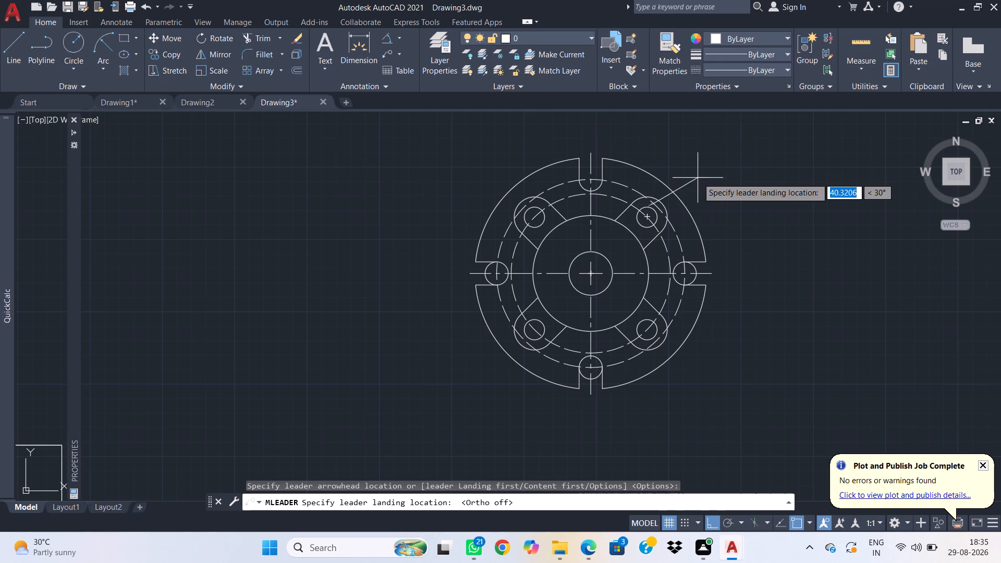
left_click(681, 183)
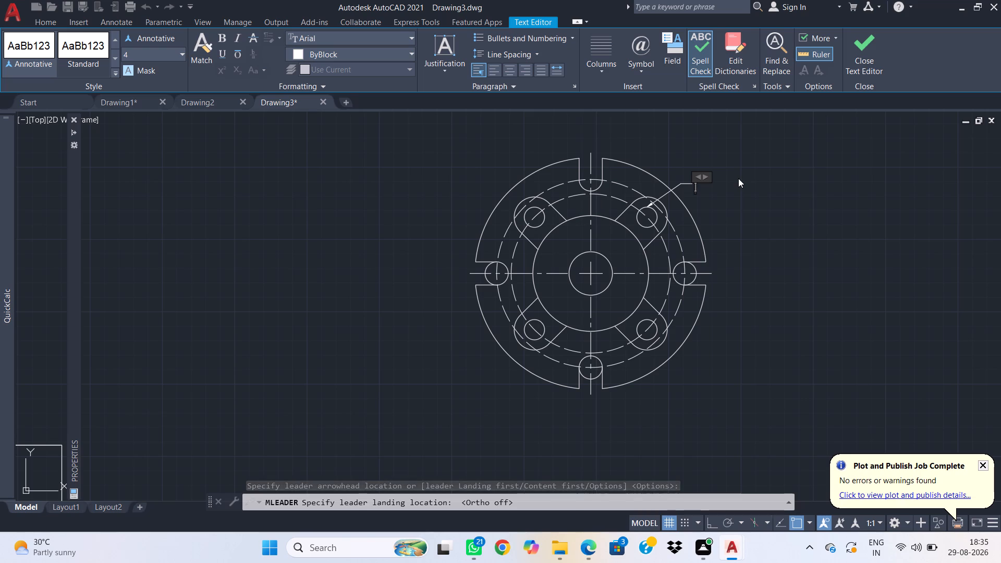
key("4")
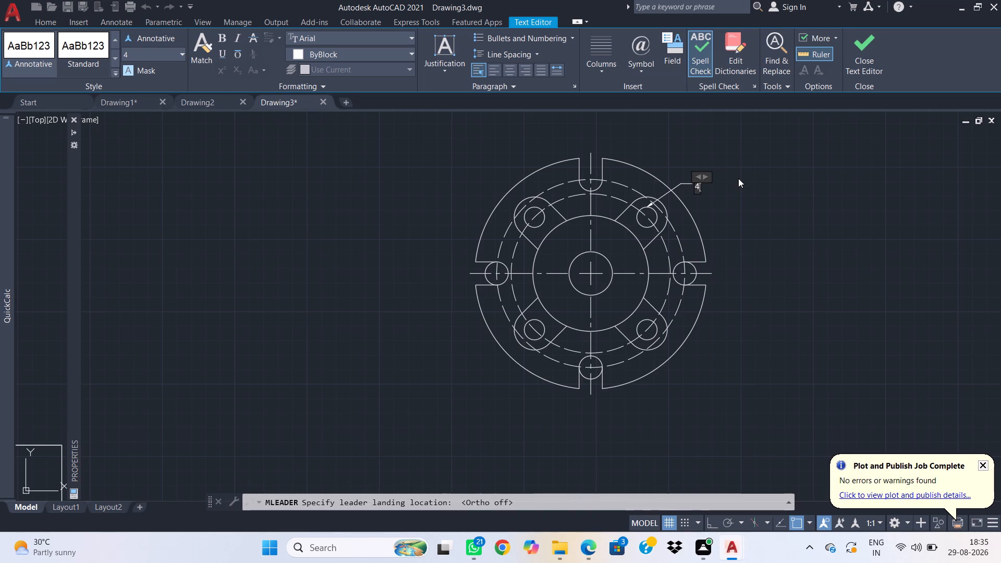
key("space")
type("gar")
key("BackSpace")
type("uri")
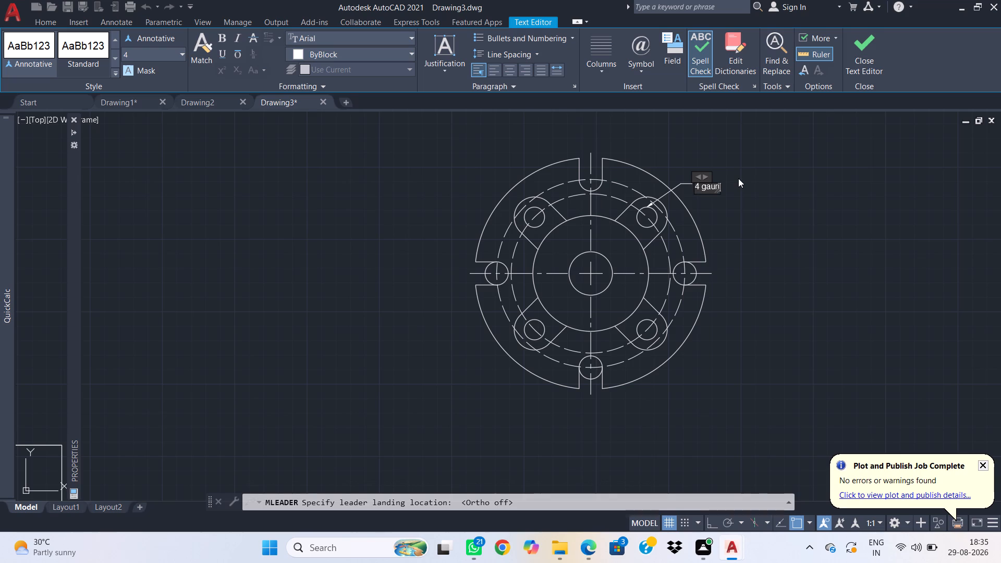
key("space")
type("dis")
key("BackSpace")
key("a")
key("space")
type("1")
key("4")
key("BackSpace")
key("BackSpace")
type("14")
Add the second text line "echidistance" to the hole's leader note and finish editing the text.
key("Return")
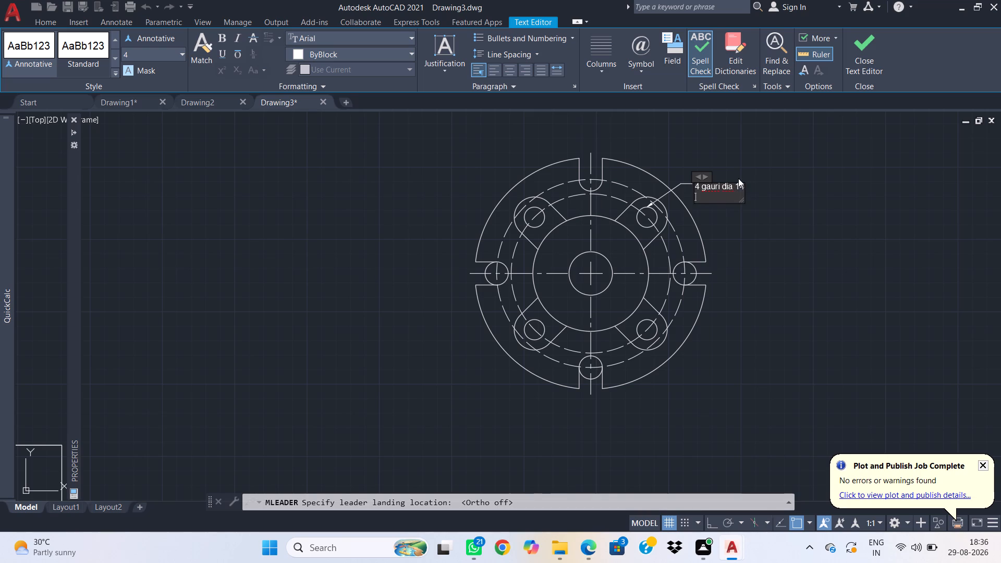
type("ech")
key("i")
type("distance")
left_click(769, 206)
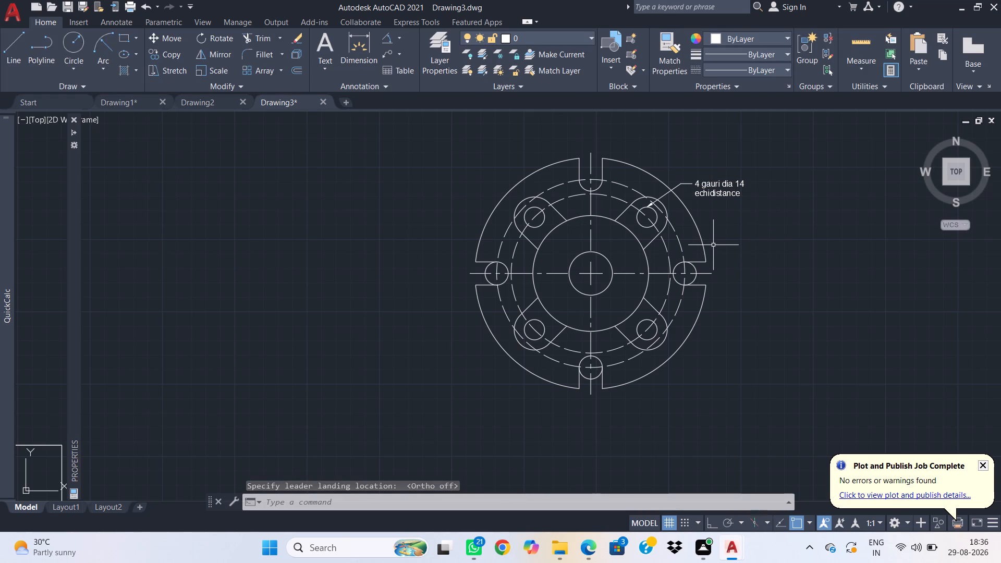
Add radius dimensions to the upper-right lug's outer arc and to the top slot's rounded end.
key("d")
key("r")
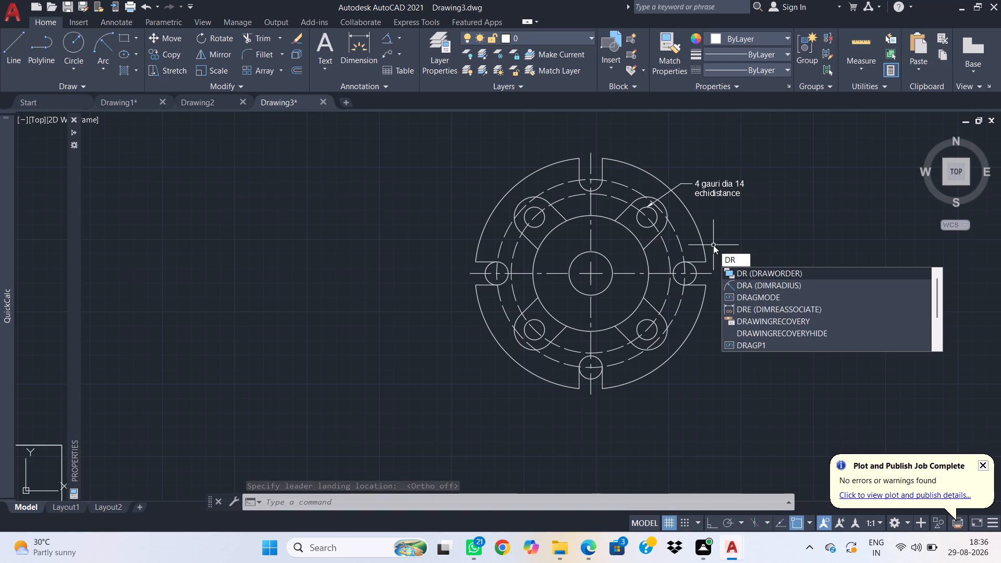
type("a")
key("space")
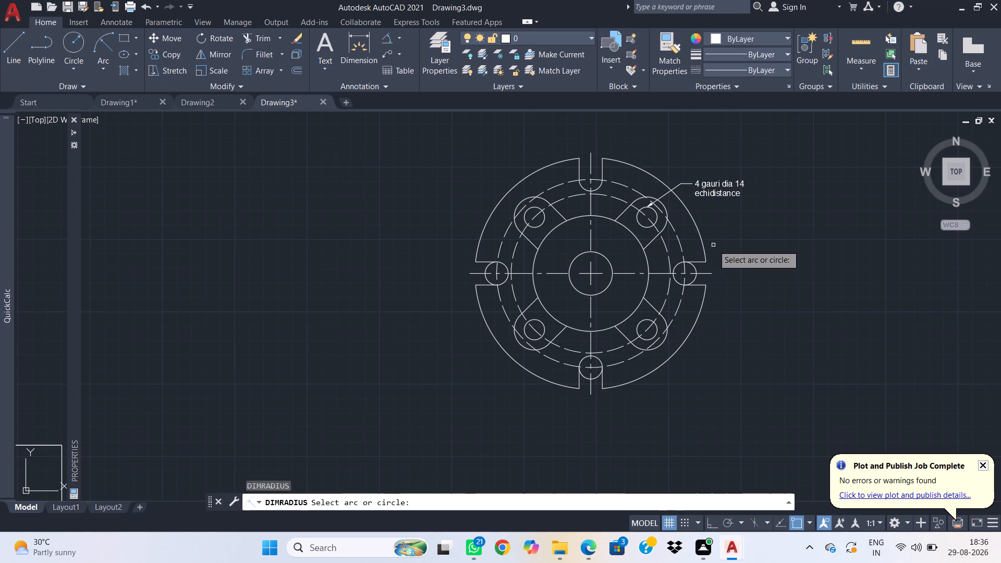
left_click(667, 210)
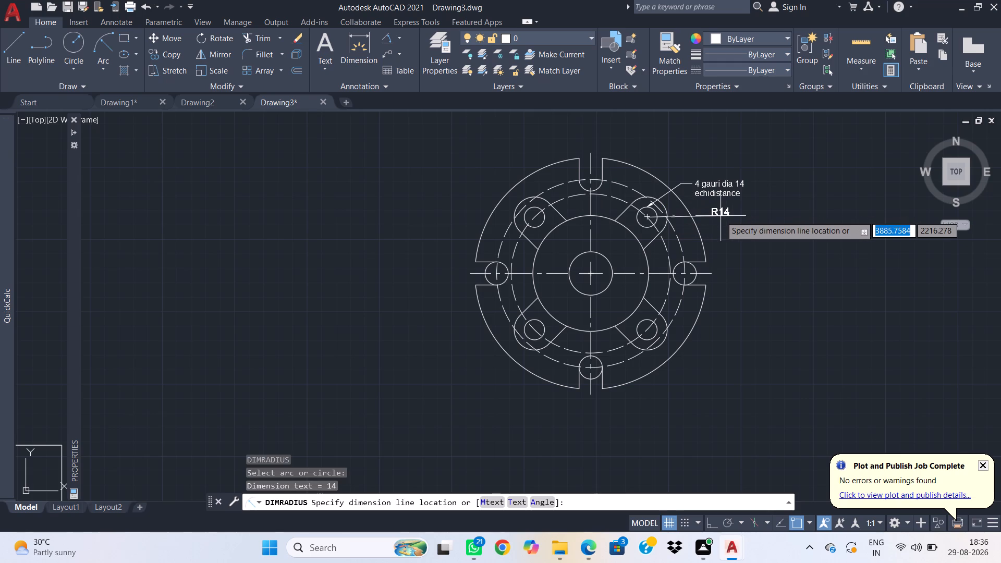
left_click(717, 215)
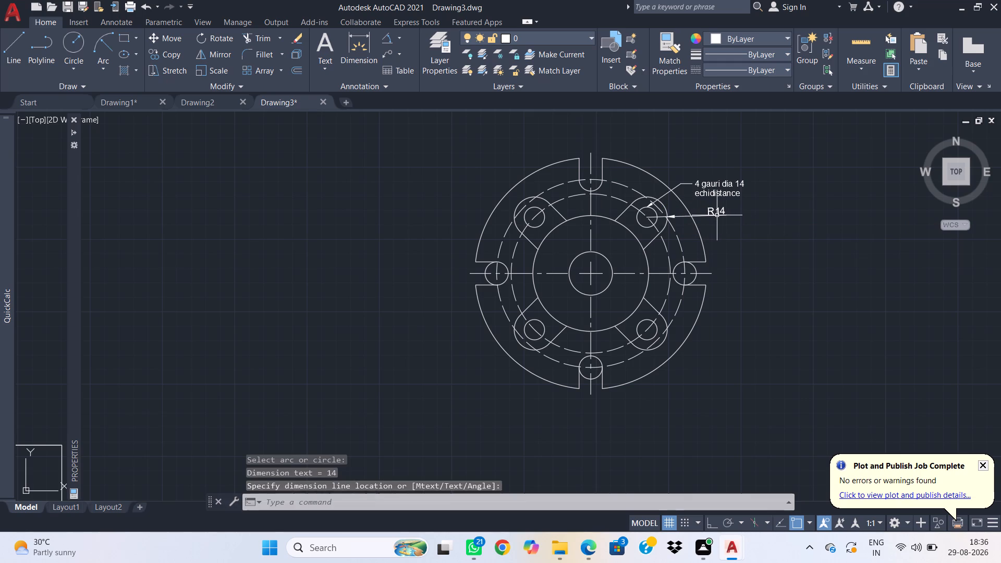
key("space")
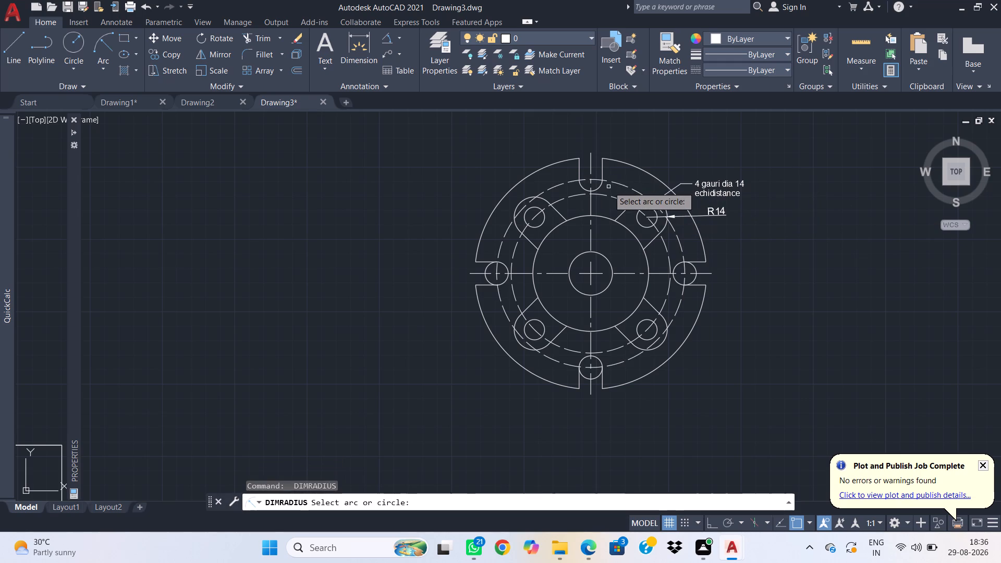
left_click(602, 186)
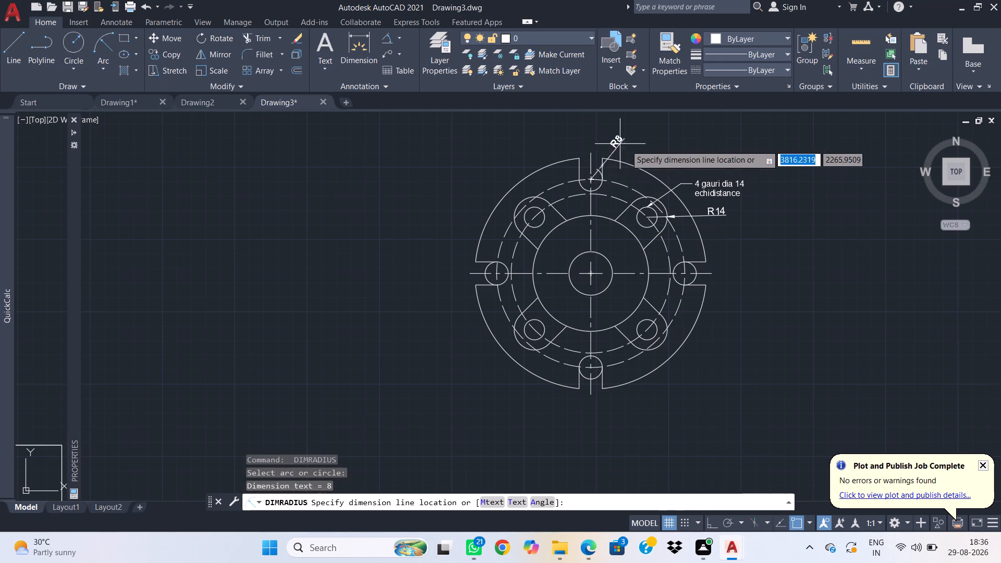
left_click(636, 180)
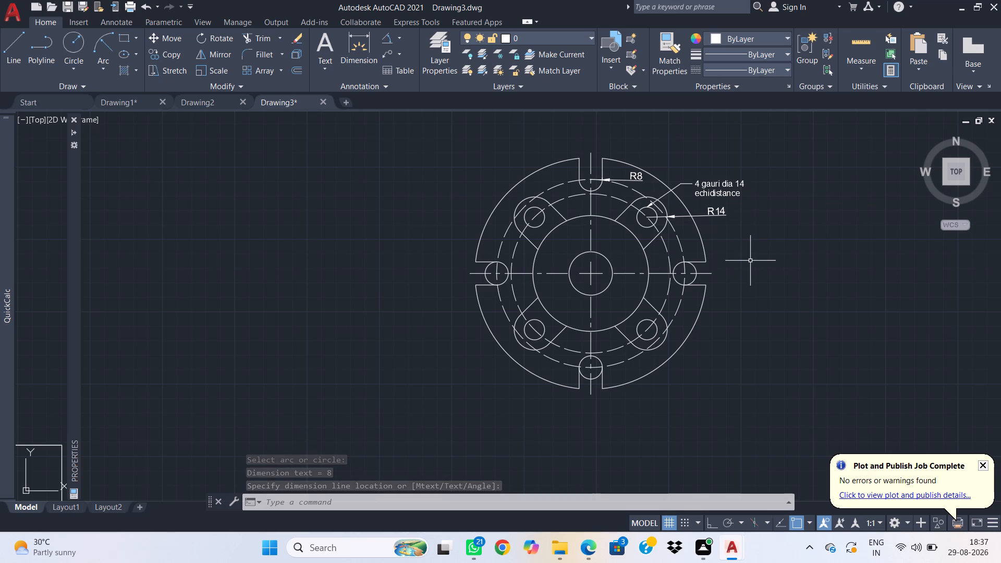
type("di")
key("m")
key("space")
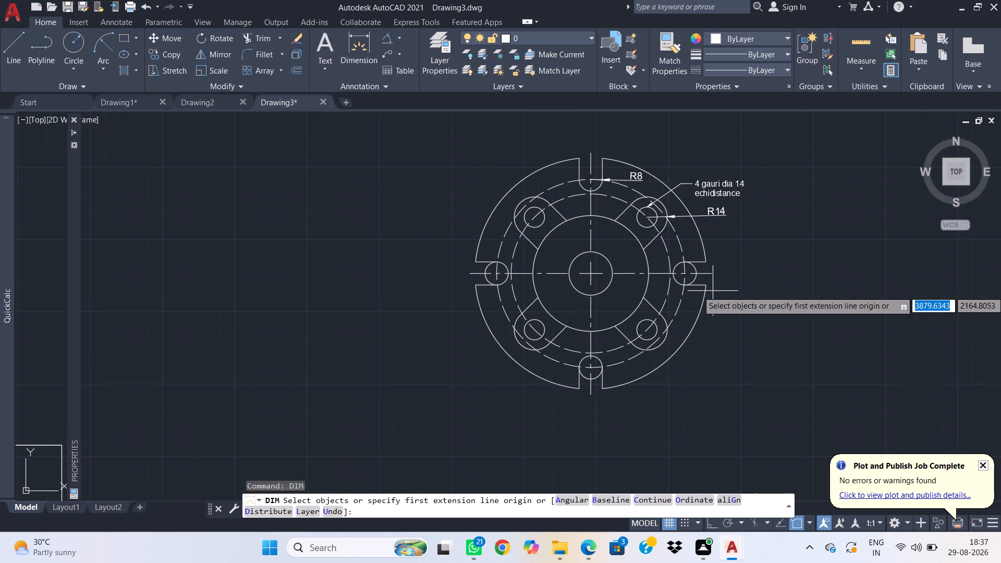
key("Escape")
Add an aligned dimension for the lower-right lug's width between its side lines' inner ends, placed outside the rim.
type("da")
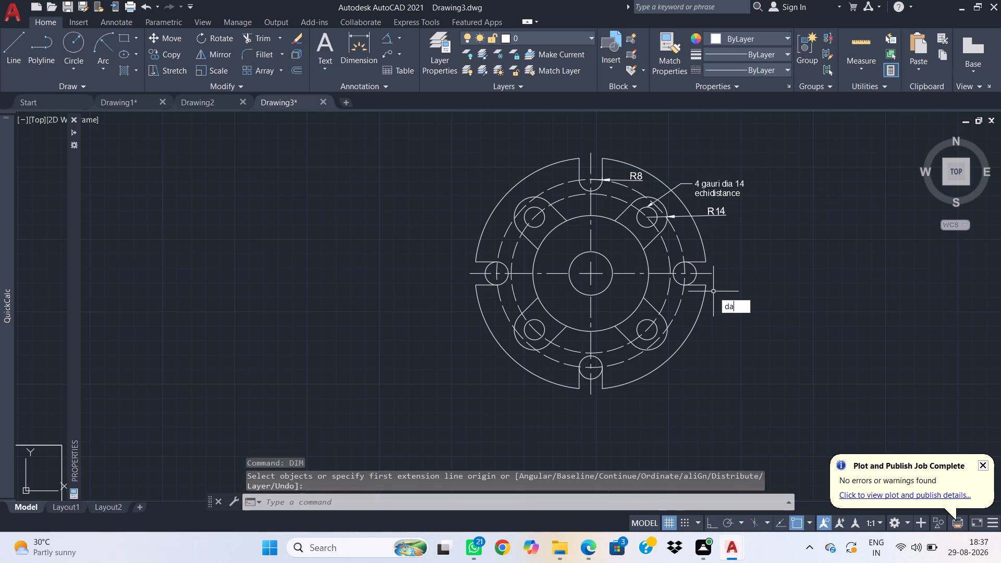
key("l")
key("space")
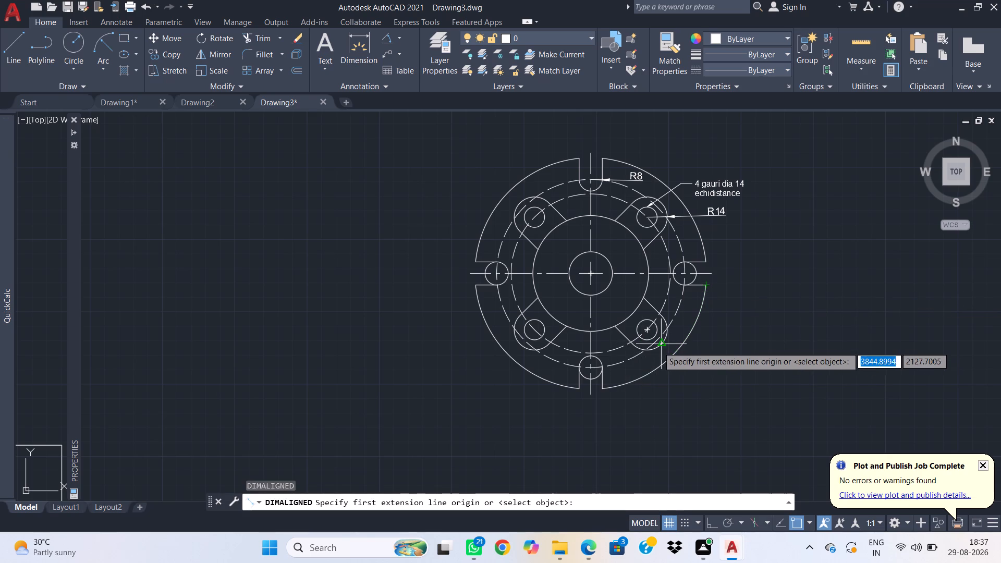
left_click(618, 326)
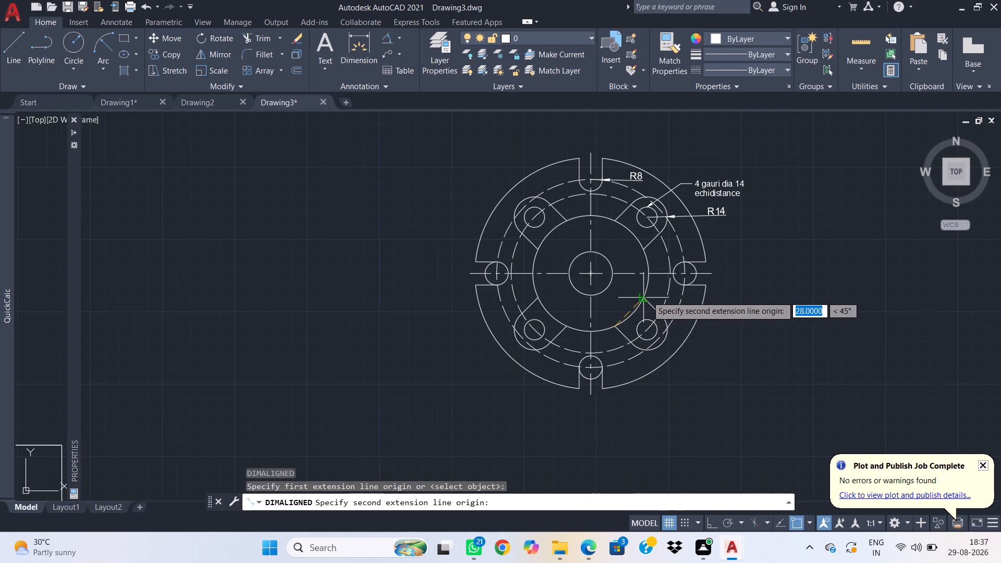
left_click(645, 298)
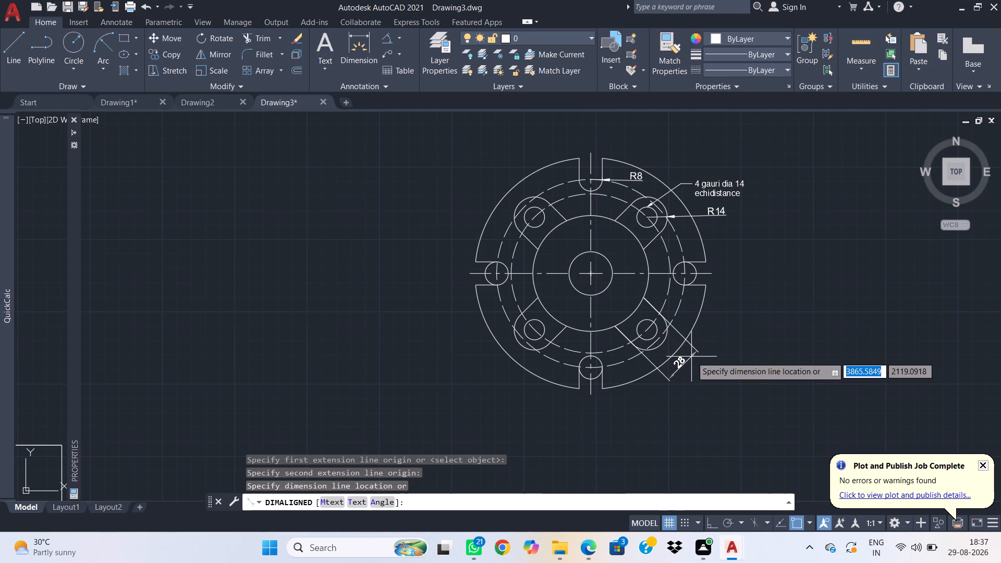
left_click(691, 357)
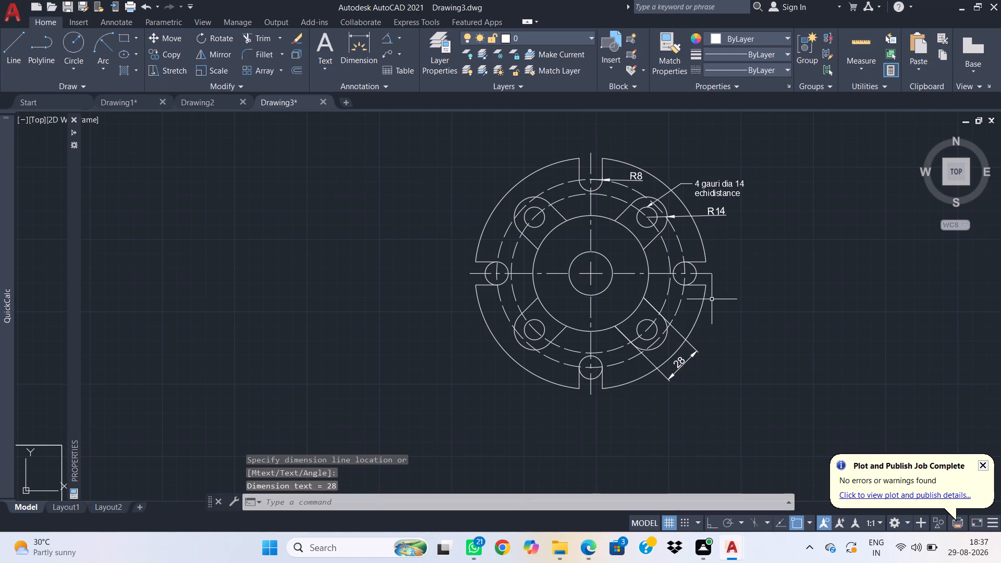
Add an aligned dimension across the right slot's opening at the rim, placed just outside the part.
middle_click_drag(631, 403, 671, 375)
key("space")
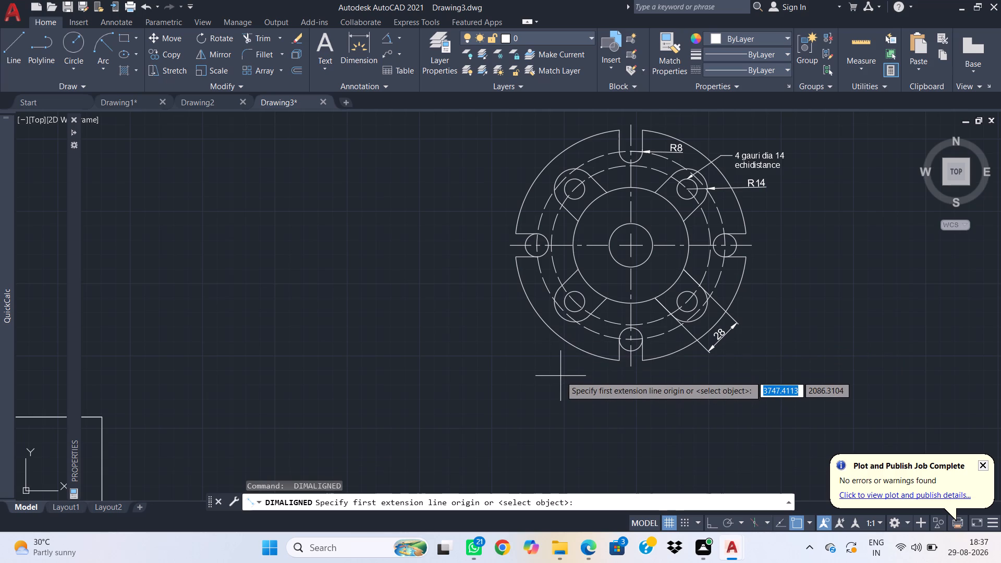
left_click(748, 258)
left_click(748, 234)
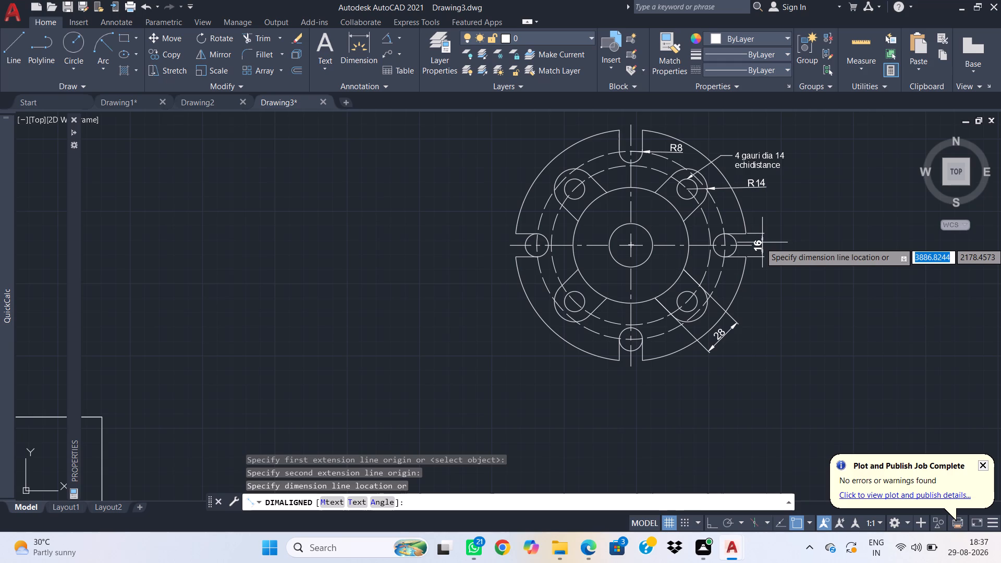
left_click(762, 242)
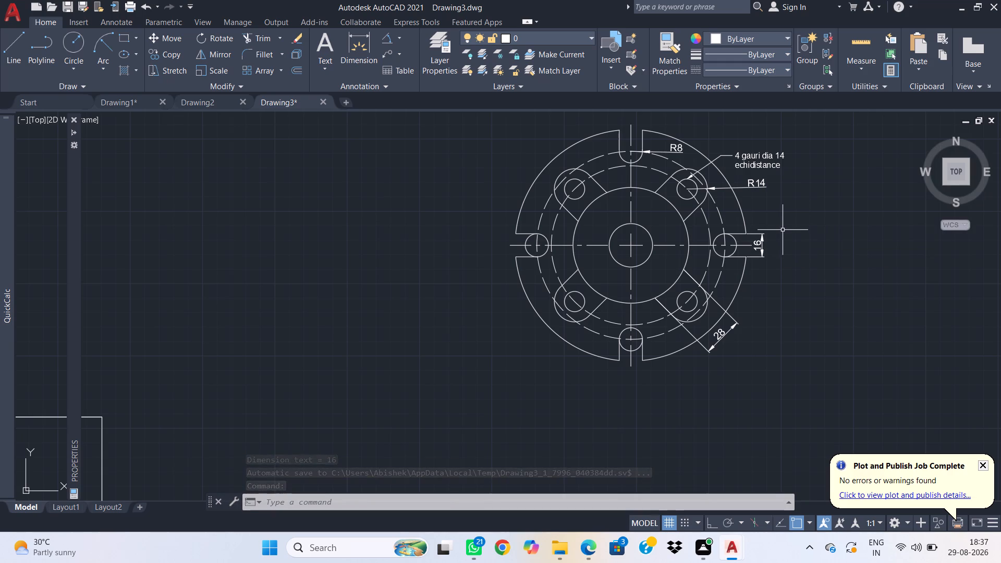
Add a diameter dimension to the part's outer rim, with its text outside the rim between the R14 and 16 dimensions.
key("d")
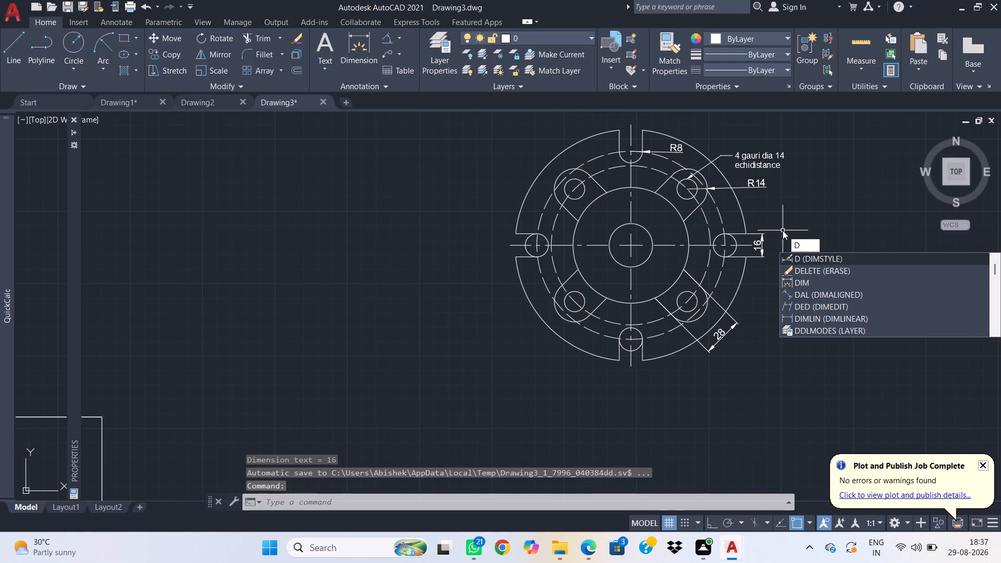
key("d")
key("a")
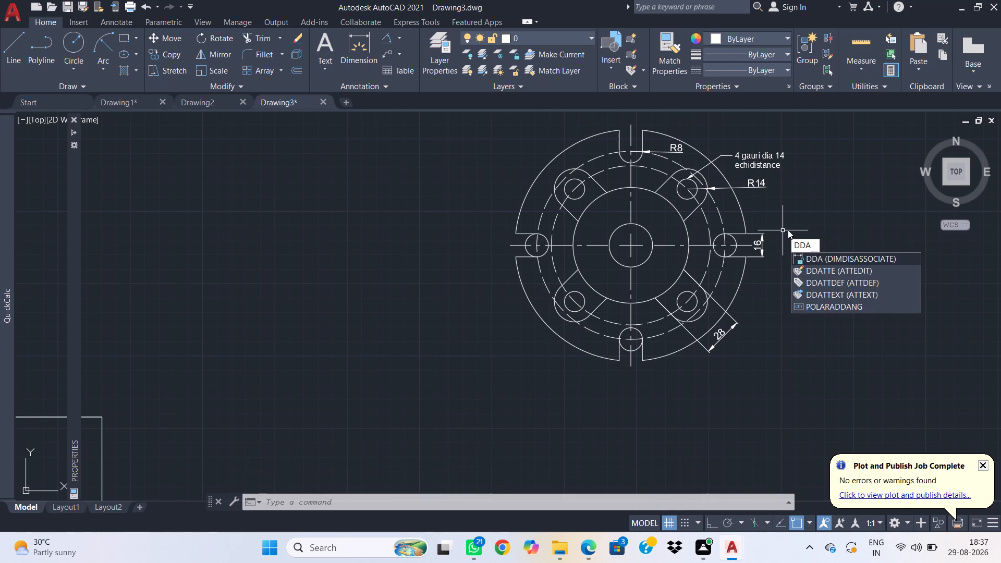
key("BackSpace")
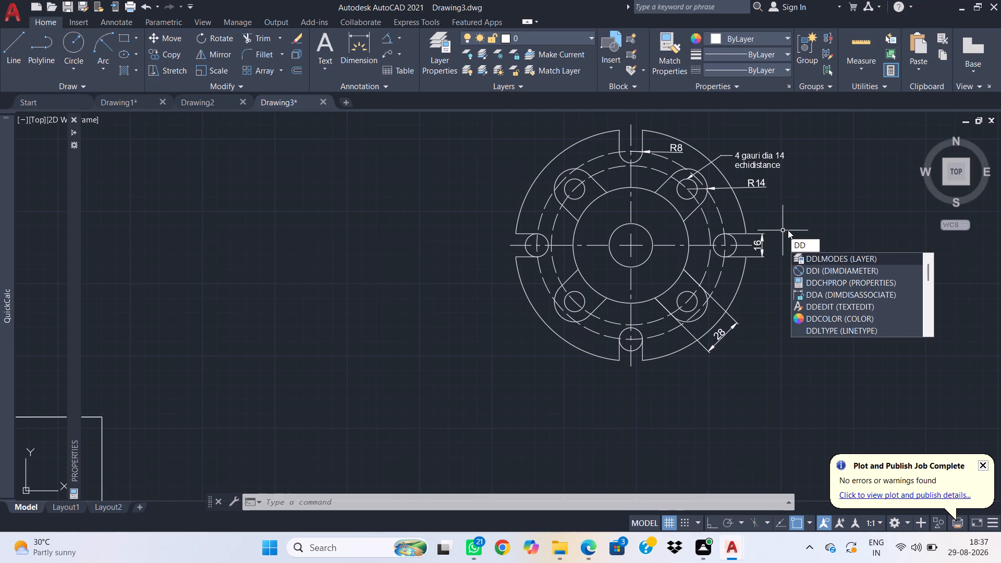
key("i")
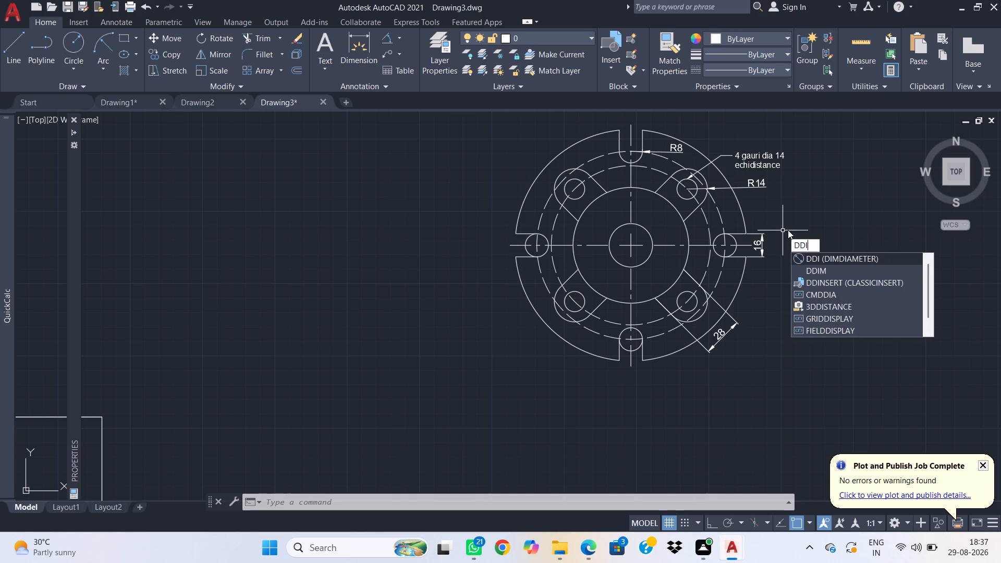
key("Return")
scroll(735, 244, "up", 1)
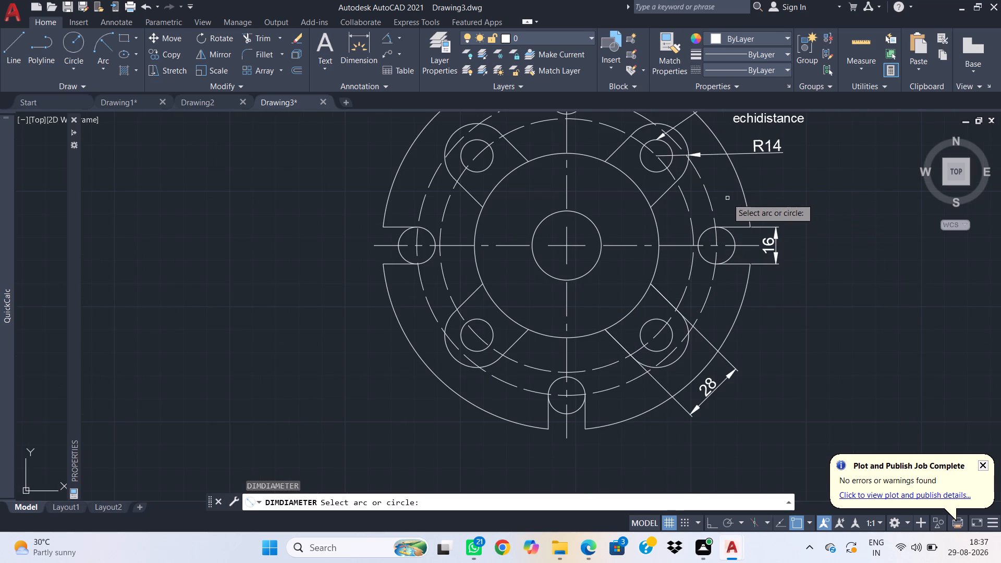
left_click(743, 192)
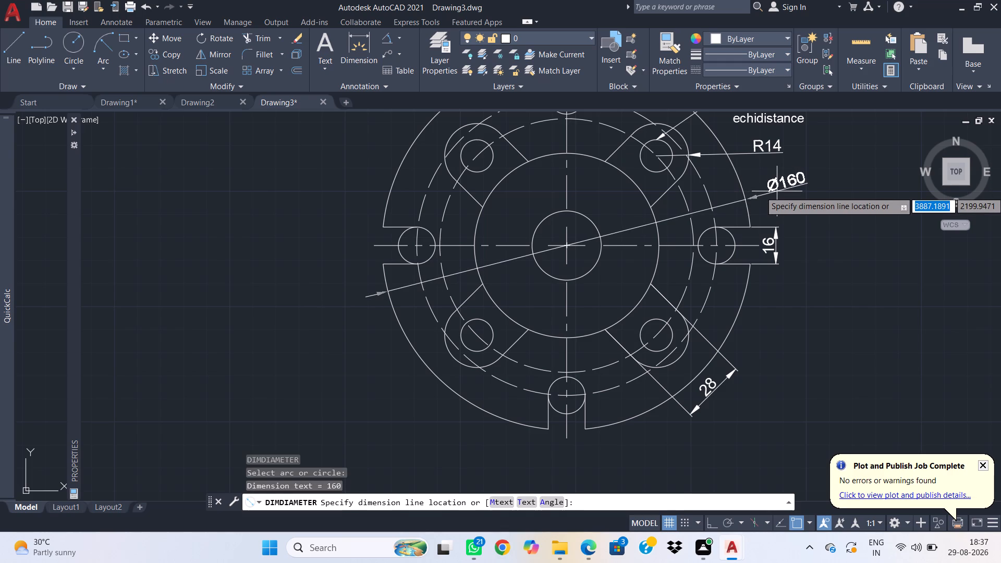
left_click(777, 191)
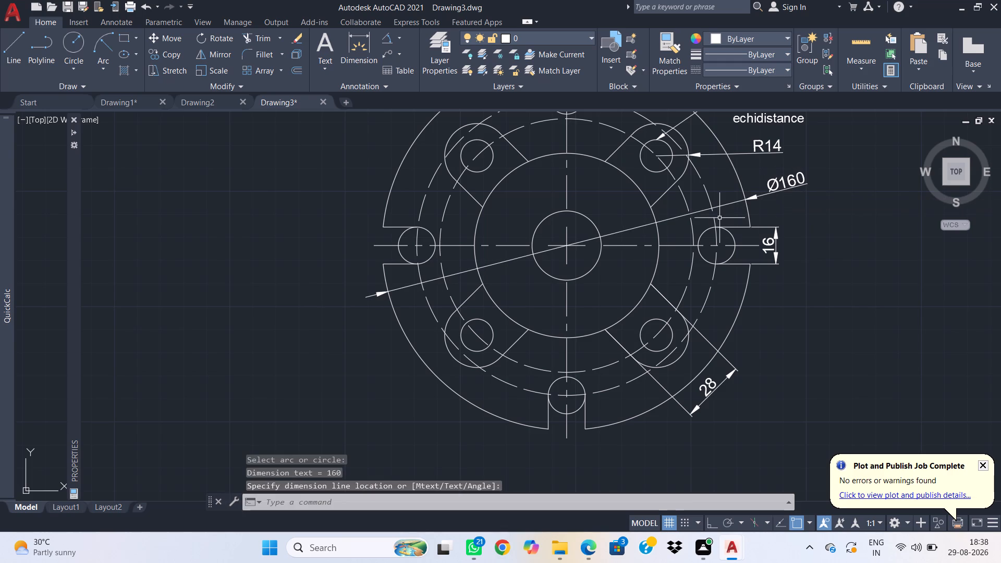
Add diameter dimensions to the outer and inner dashed circles, placing both texts outside the rim below the right slot.
key("space")
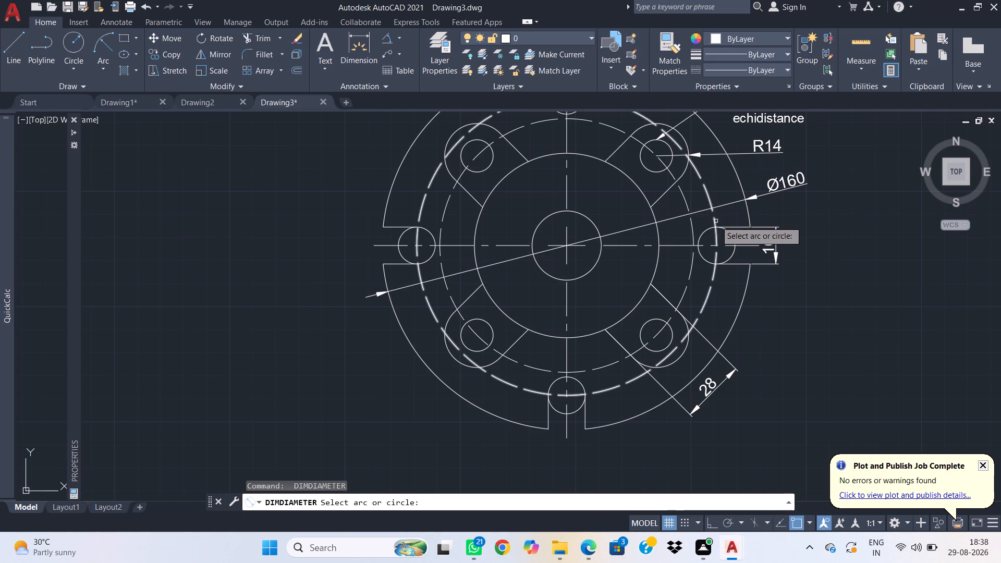
left_click(715, 221)
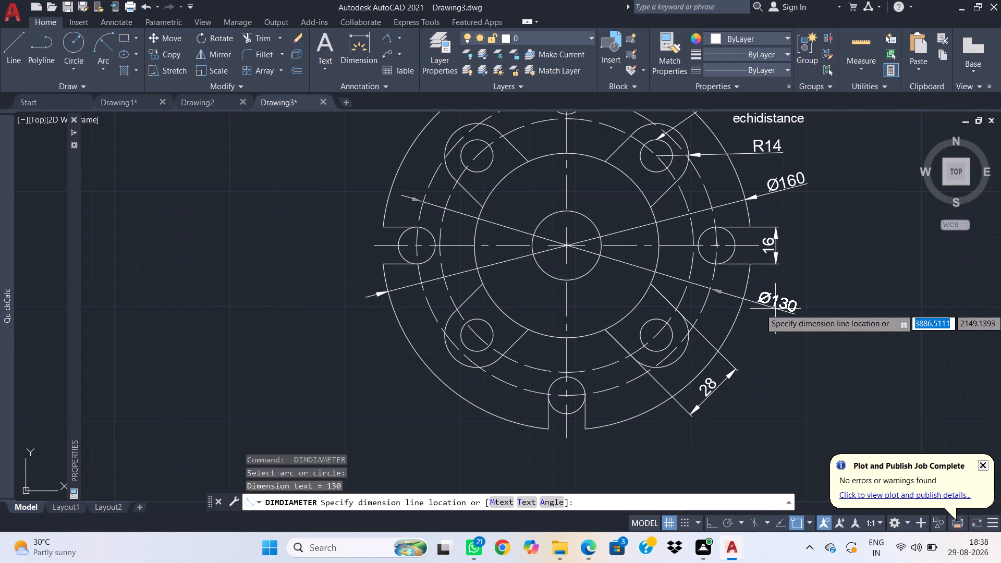
left_click(775, 309)
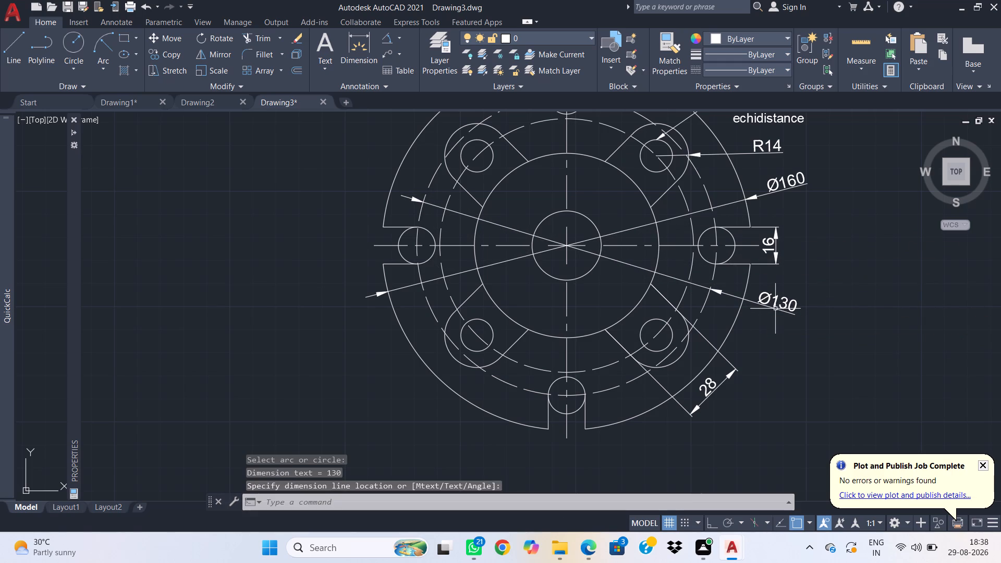
key("space")
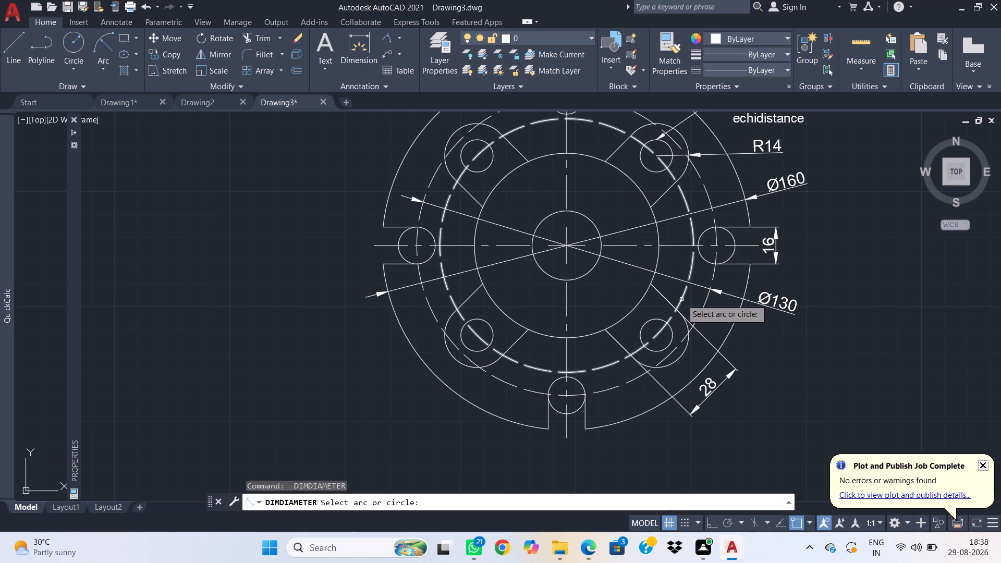
left_click(681, 299)
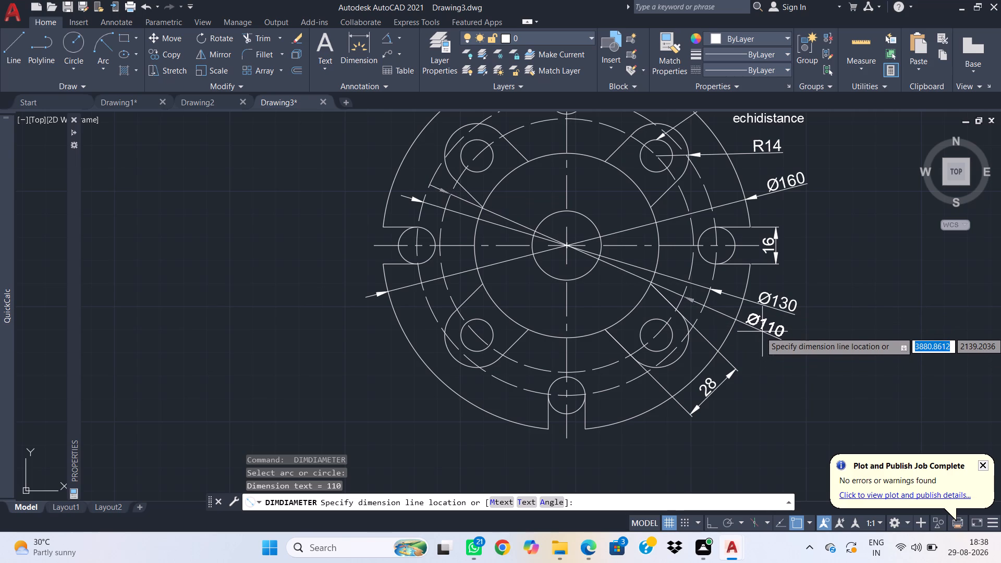
left_click(762, 332)
Add a diameter dimension to the small hole in the upper-right lug.
middle_click_drag(817, 251, 776, 283)
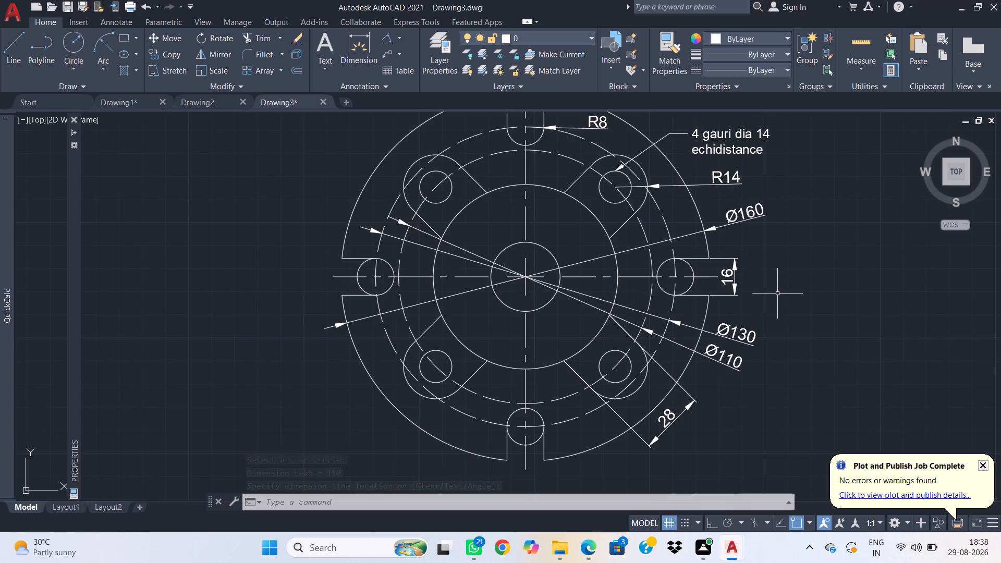
middle_click_drag(778, 293, 714, 302)
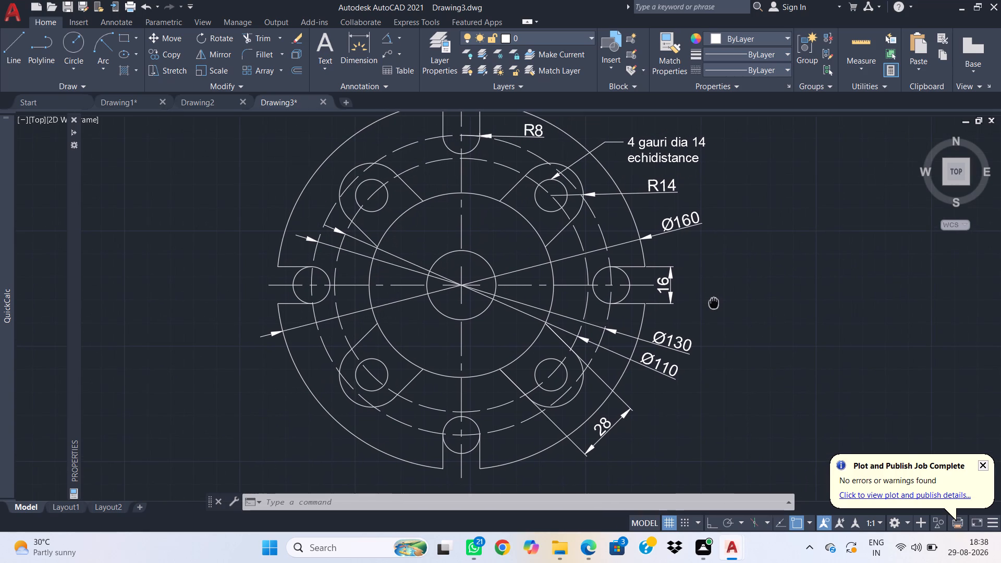
middle_click_drag(714, 302, 732, 278)
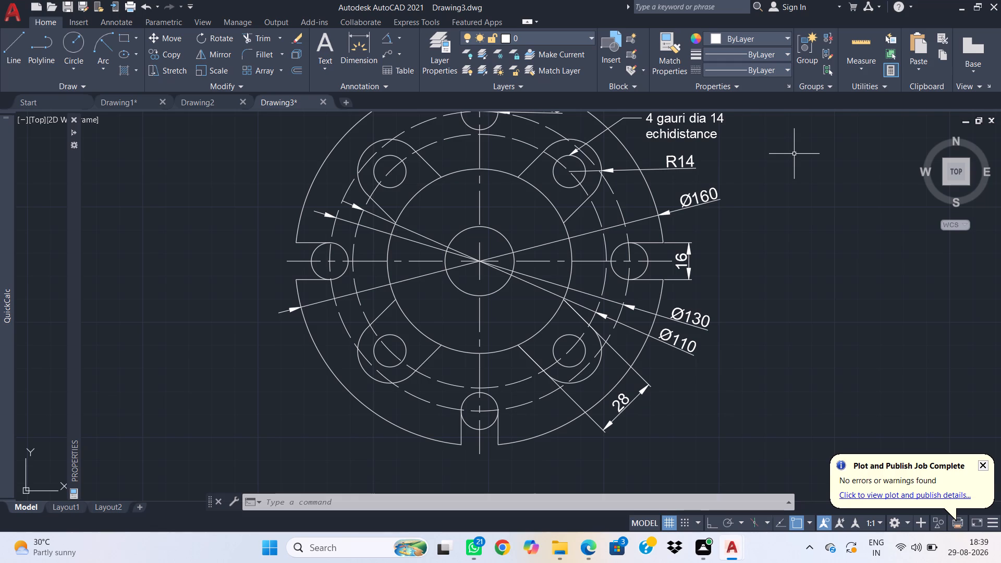
key("space")
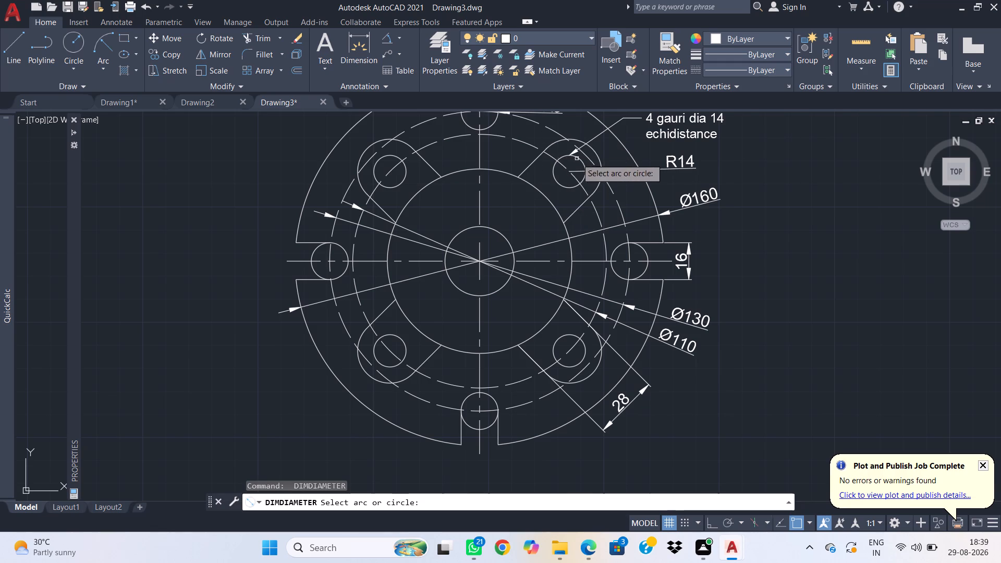
left_click(581, 160)
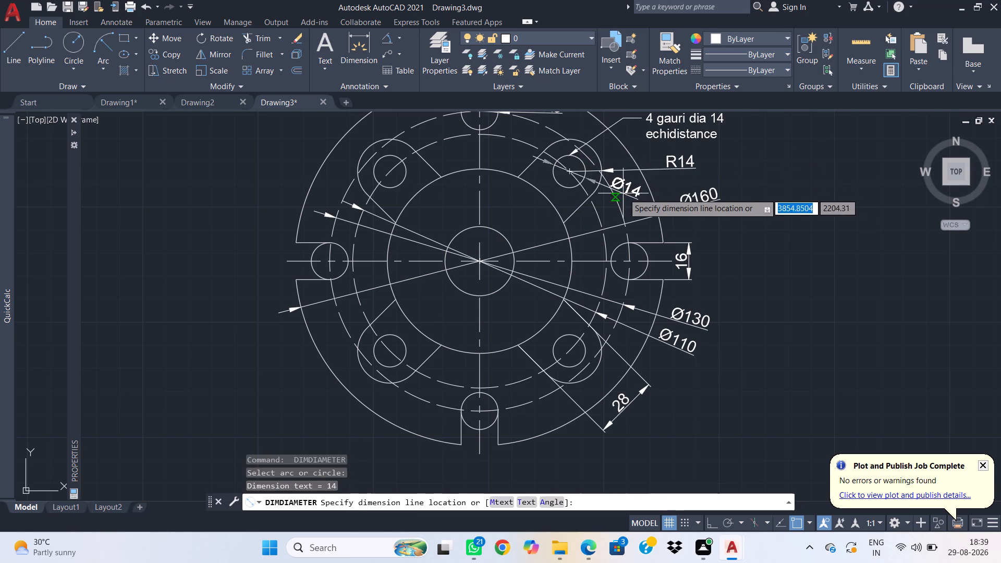
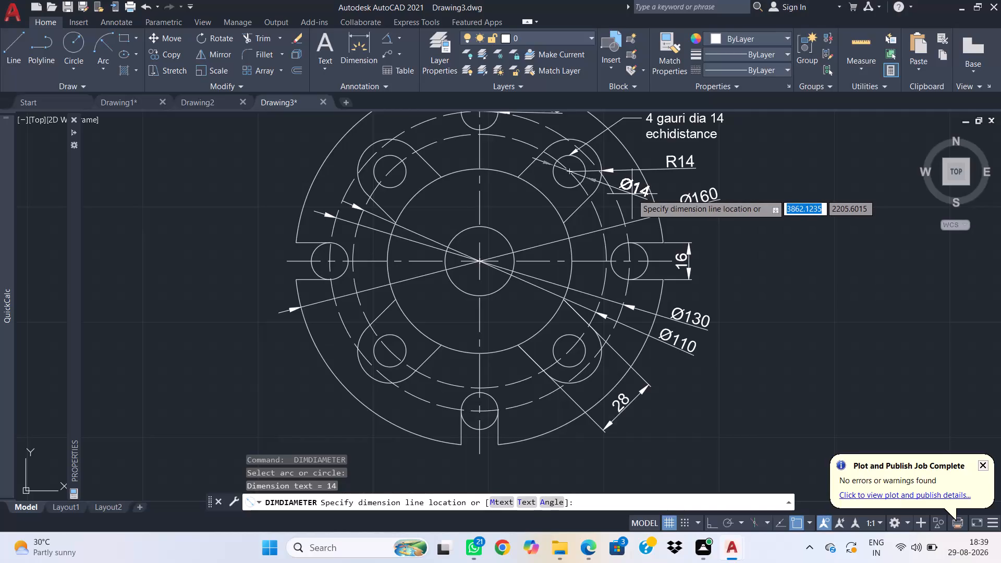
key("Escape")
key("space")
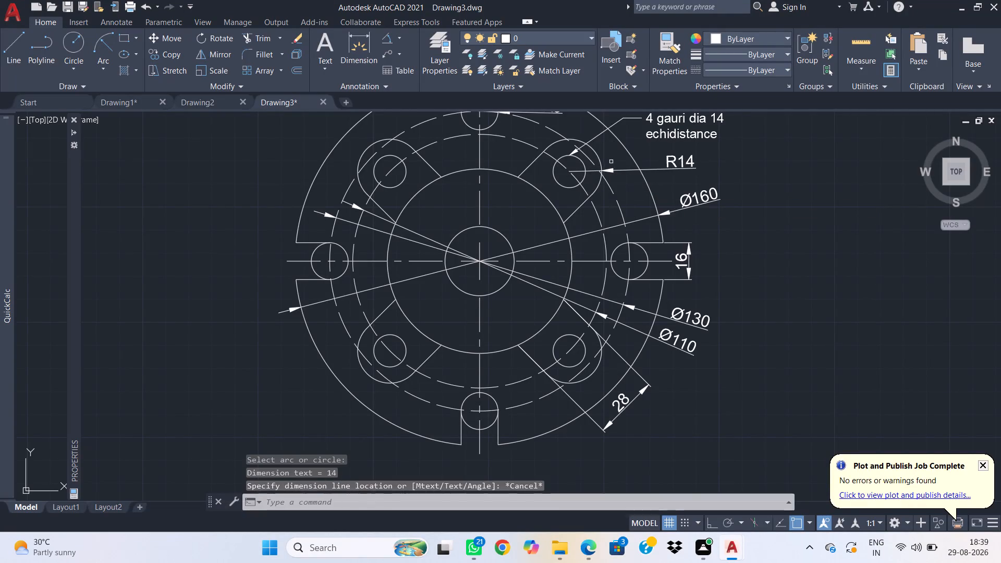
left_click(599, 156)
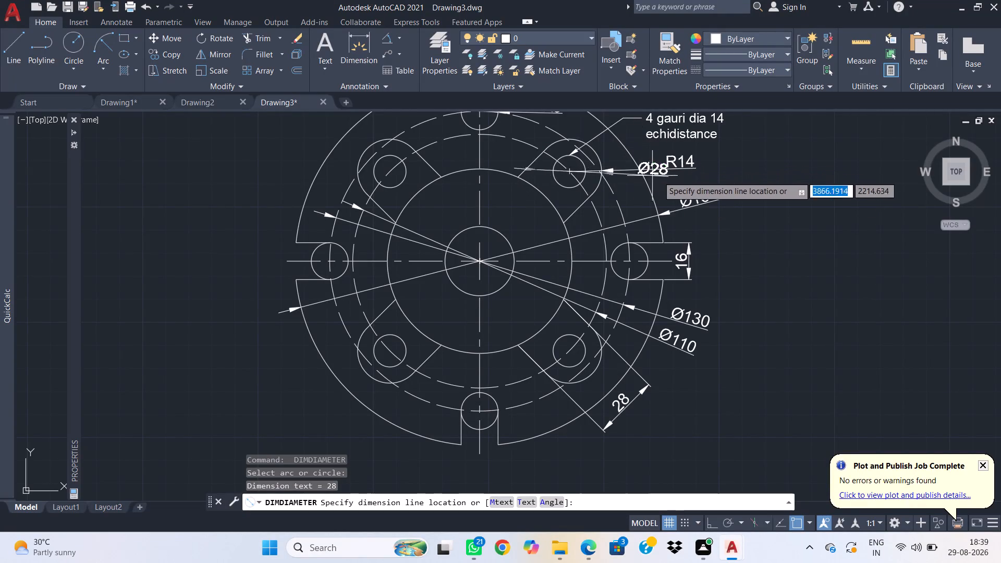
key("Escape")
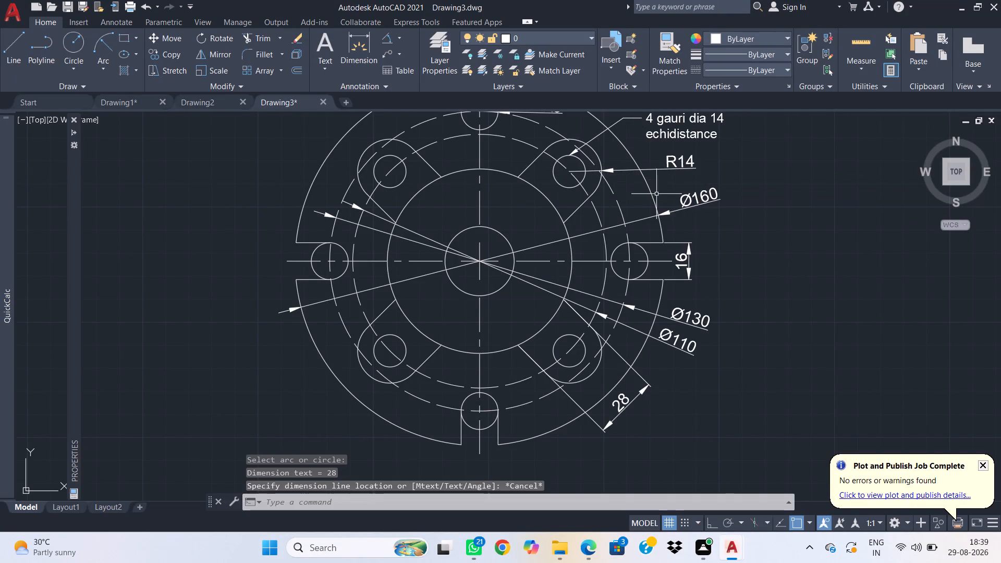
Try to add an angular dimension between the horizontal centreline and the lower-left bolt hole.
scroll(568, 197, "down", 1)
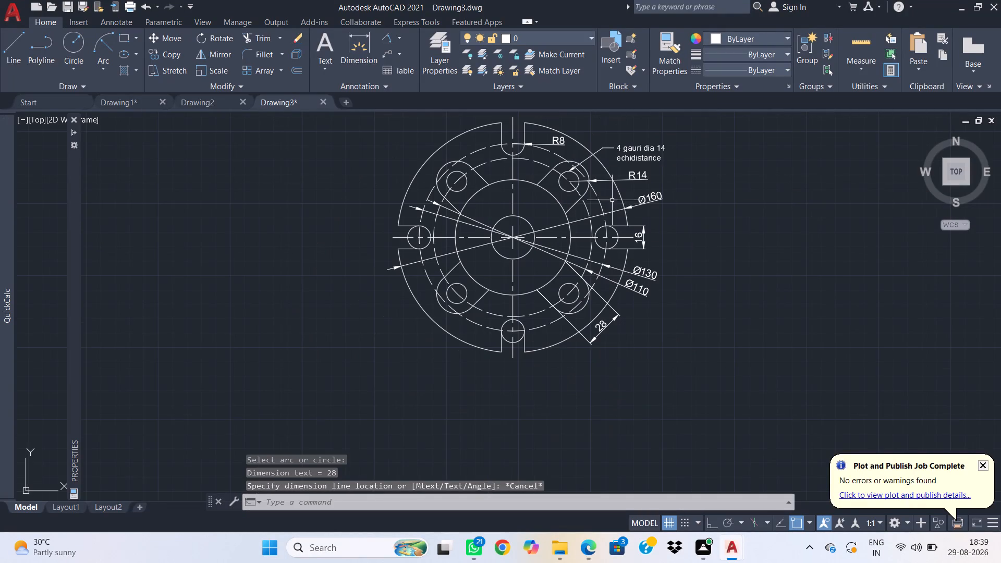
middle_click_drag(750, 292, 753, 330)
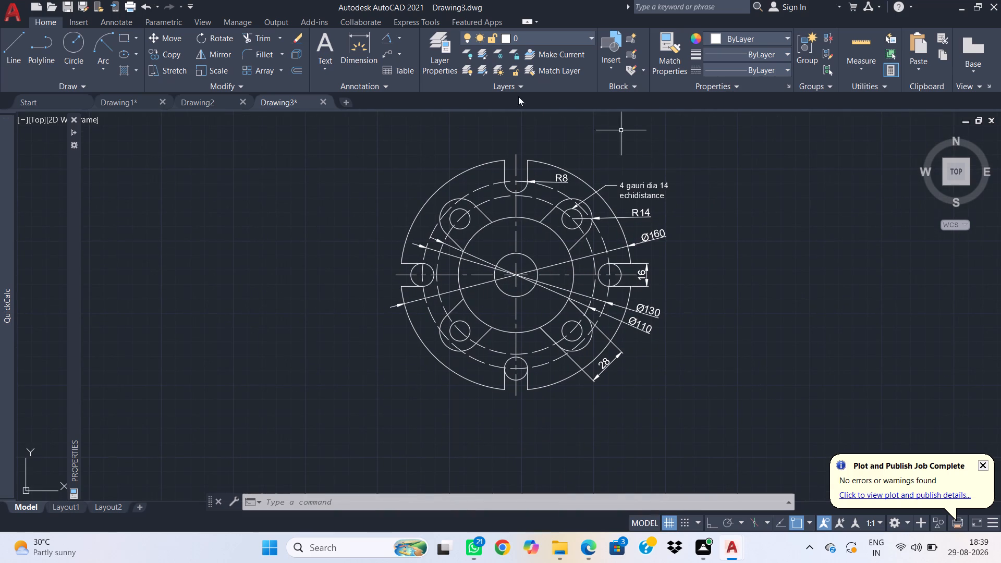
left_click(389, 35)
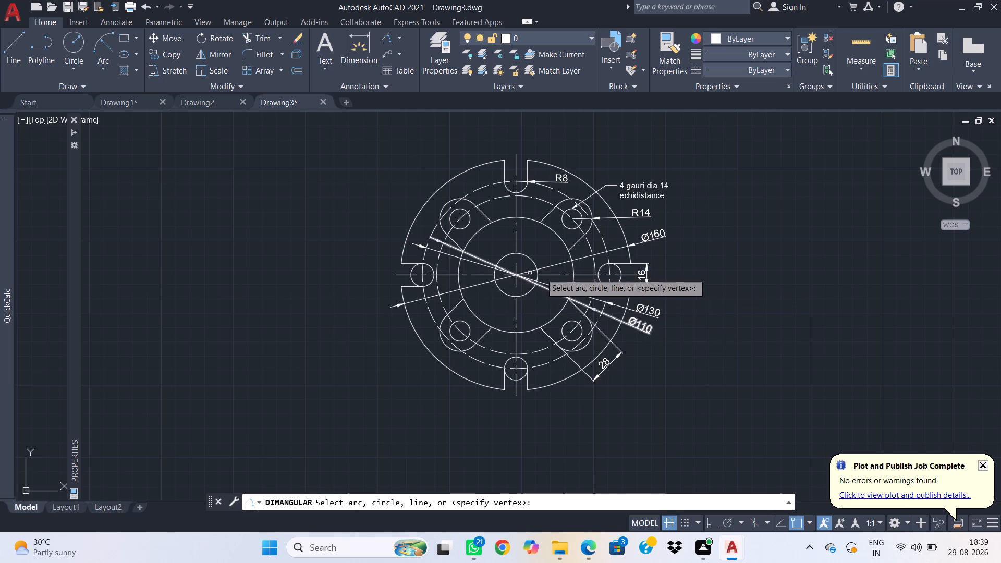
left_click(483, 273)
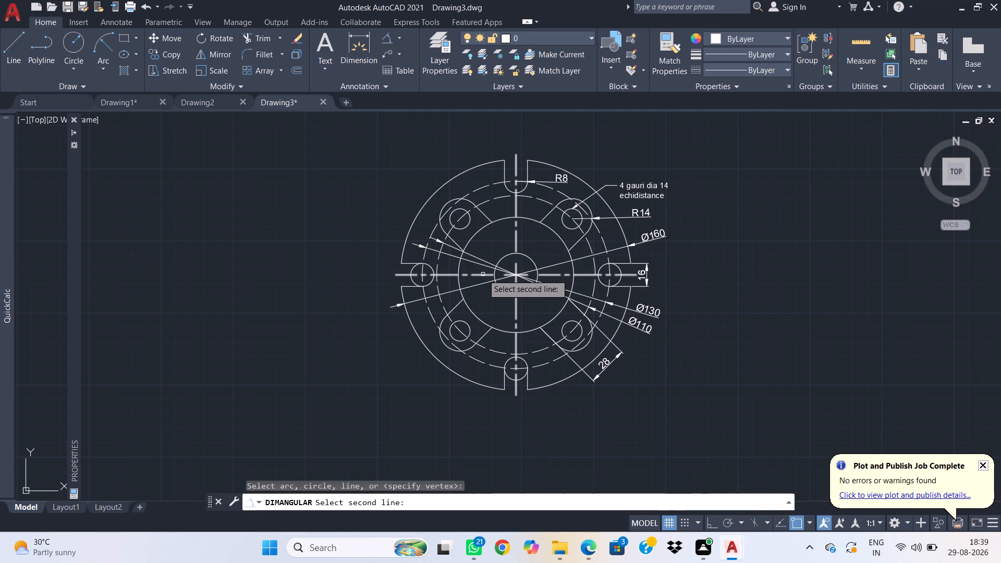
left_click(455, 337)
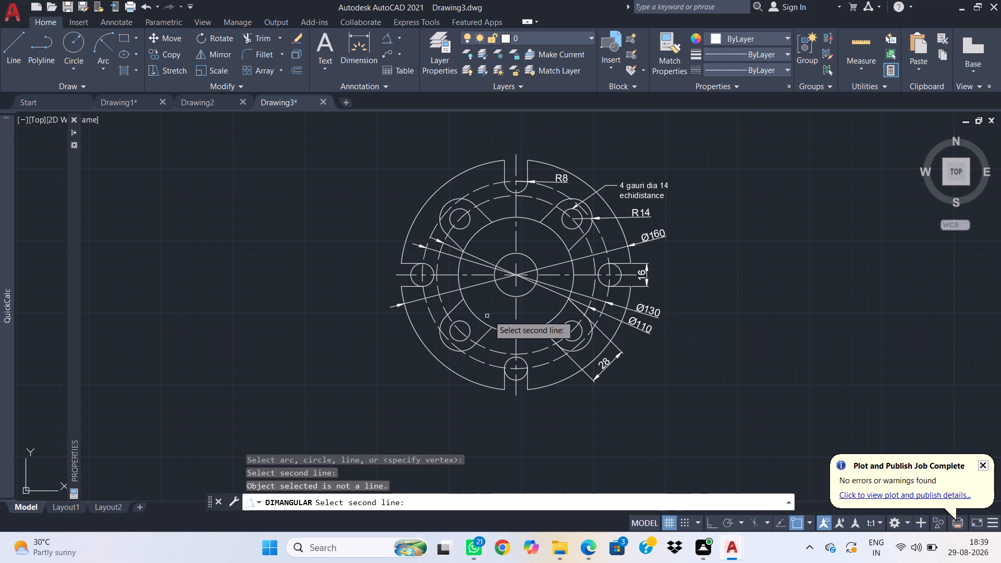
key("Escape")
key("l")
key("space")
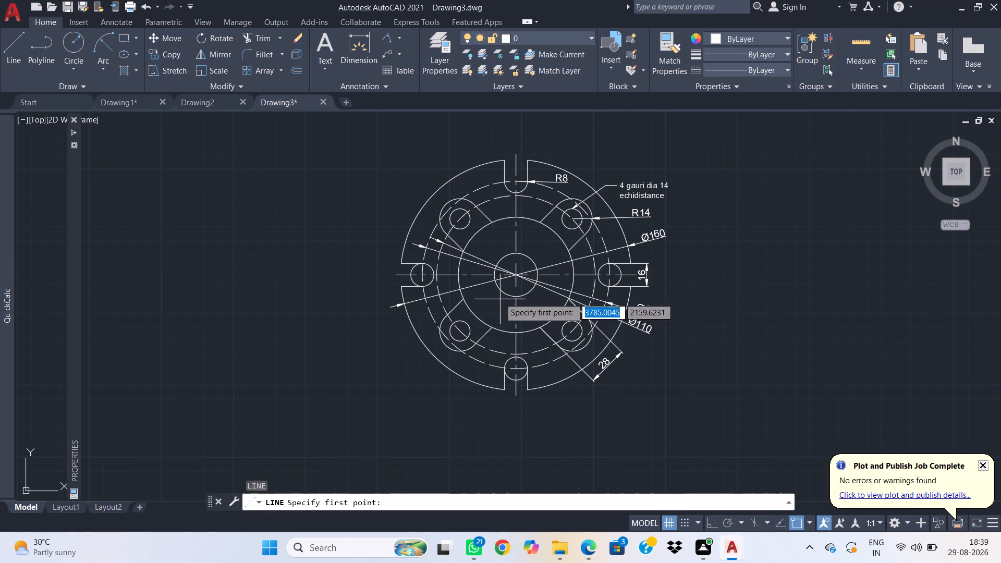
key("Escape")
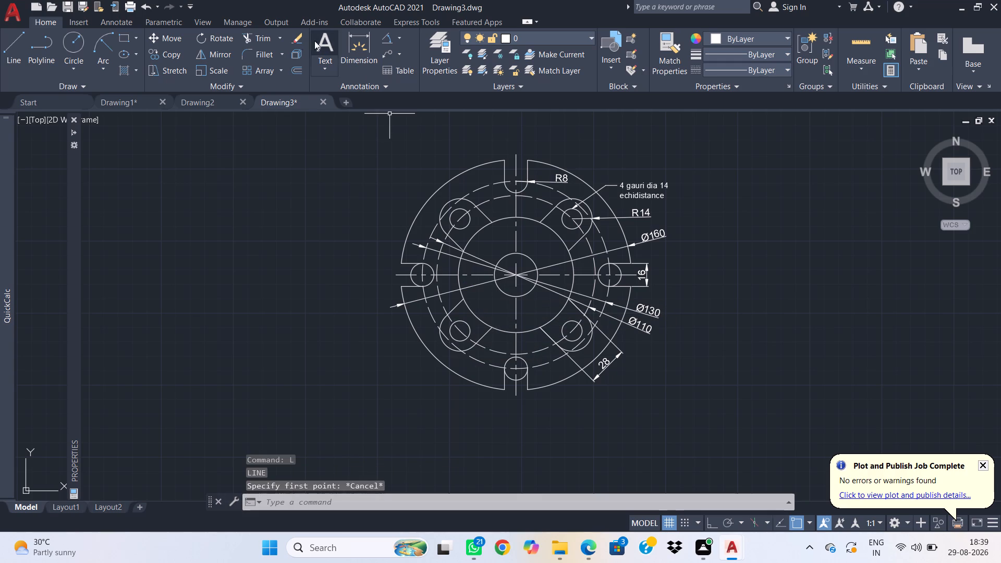
Add center marks to the four 14 mm bolt holes of the flange.
key("c")
key("e")
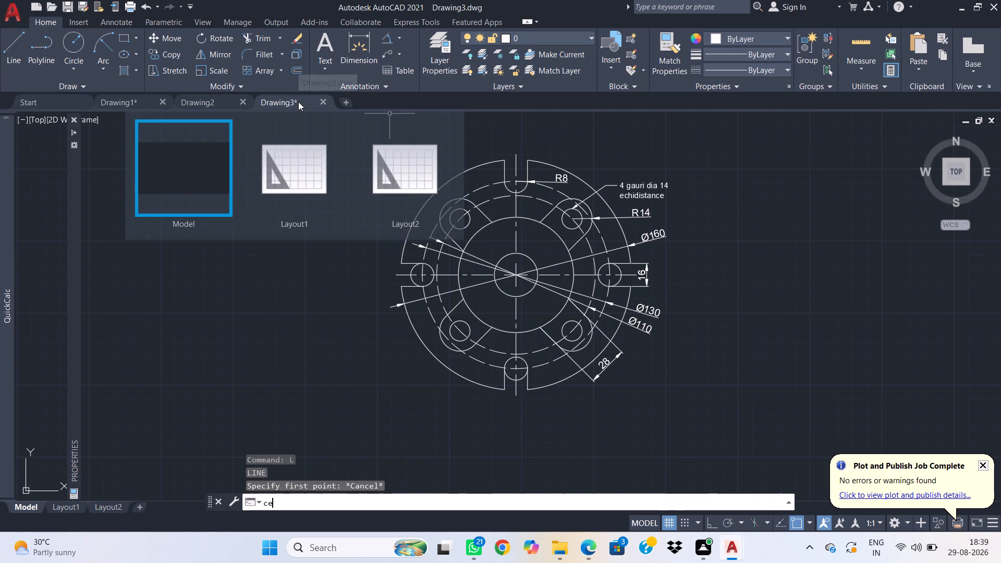
key("Escape")
key("Escape")
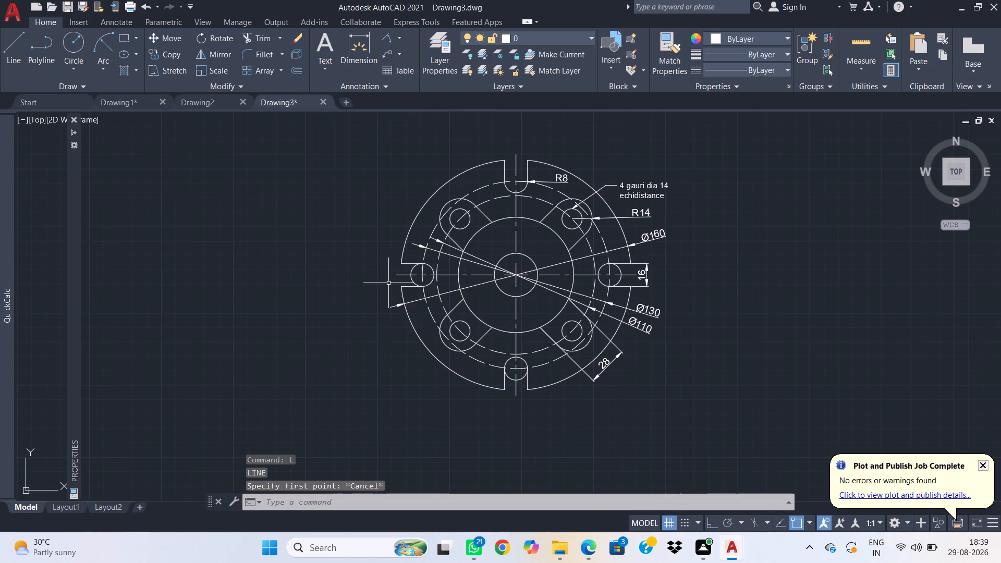
key("c")
key("e")
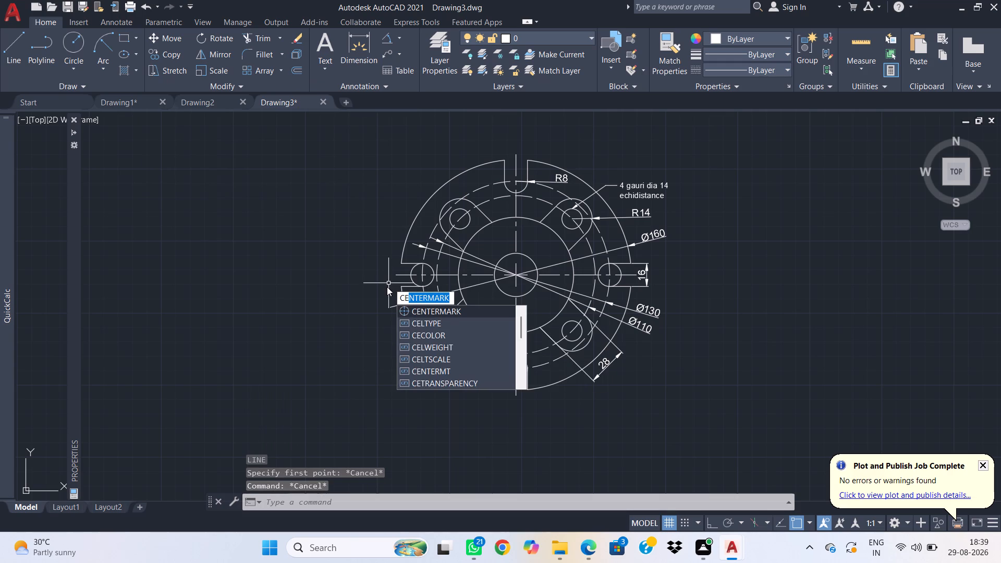
key("Return")
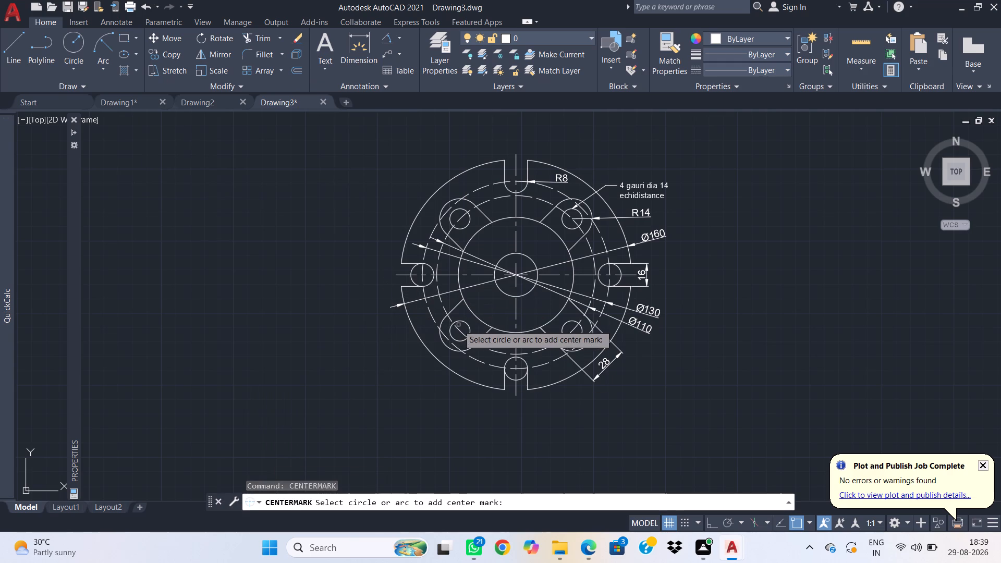
left_click(466, 324)
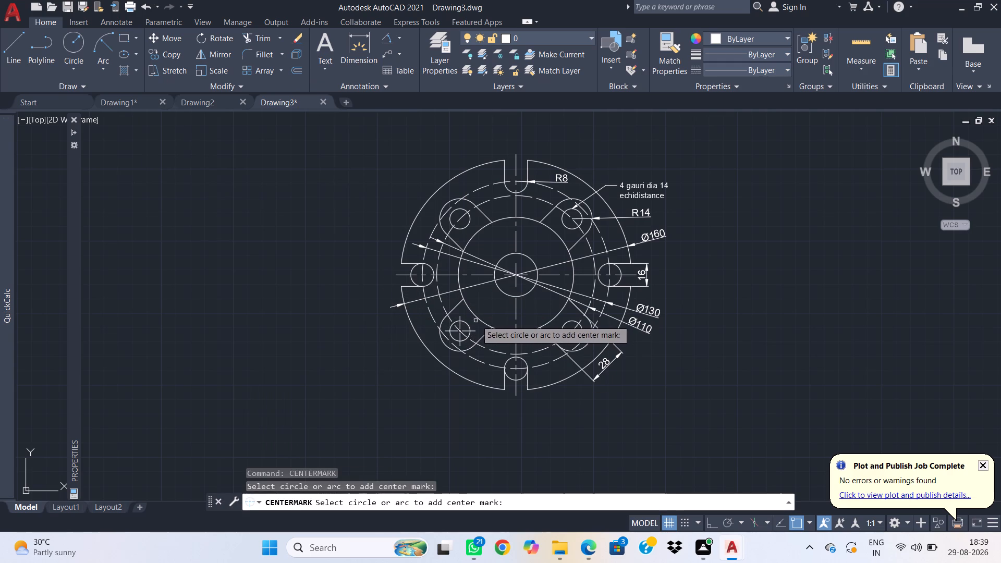
left_click(471, 215)
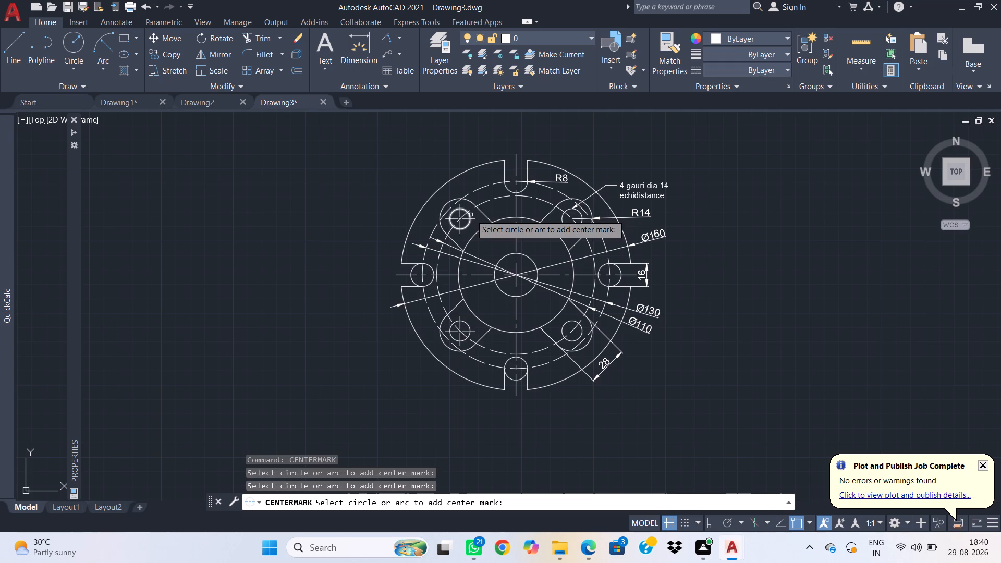
left_click(565, 216)
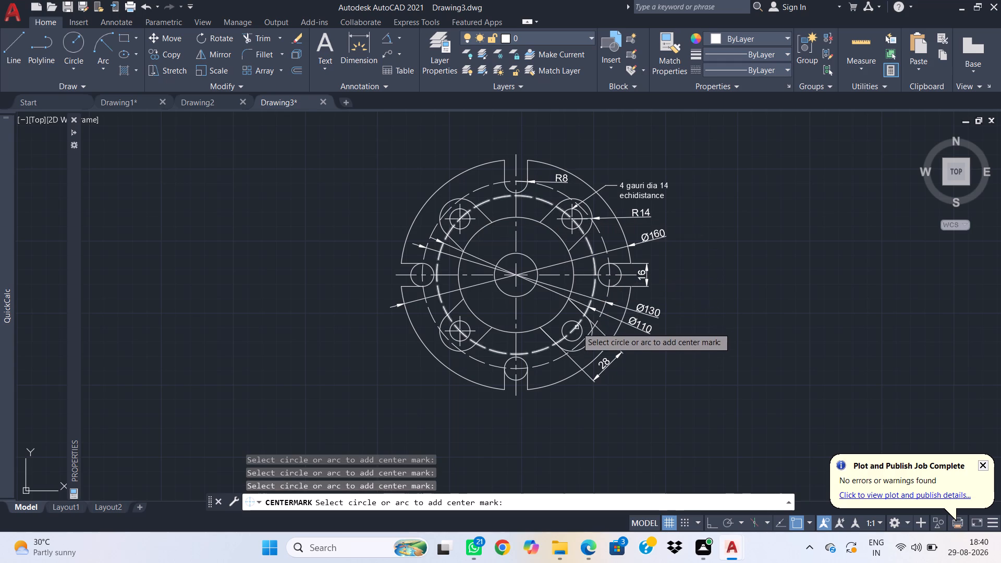
left_click(573, 321)
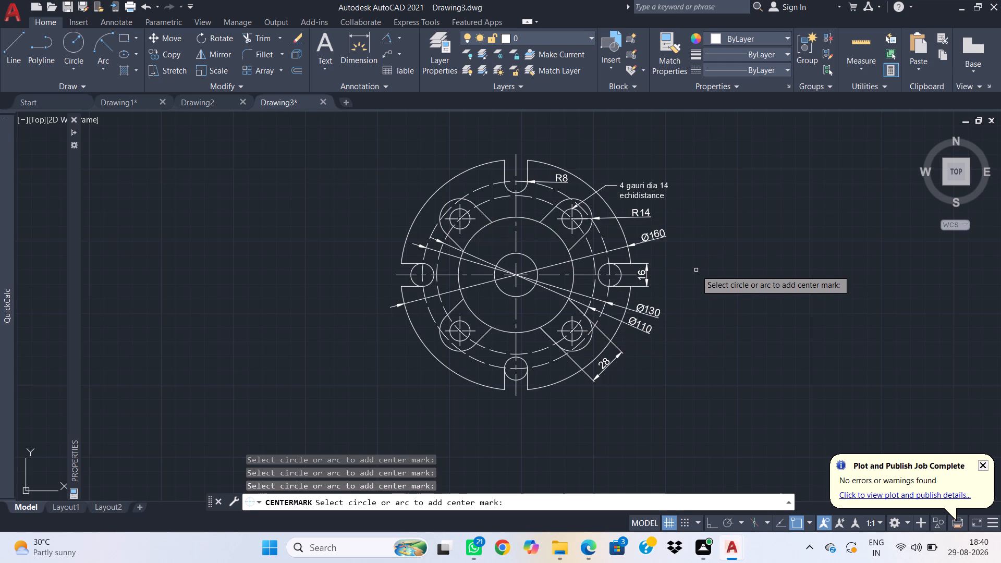
key("Escape")
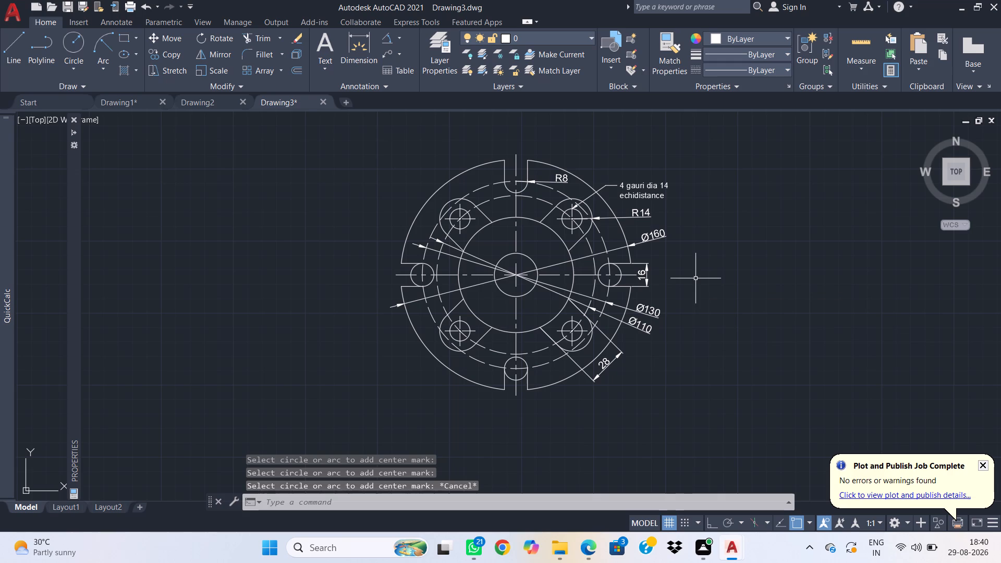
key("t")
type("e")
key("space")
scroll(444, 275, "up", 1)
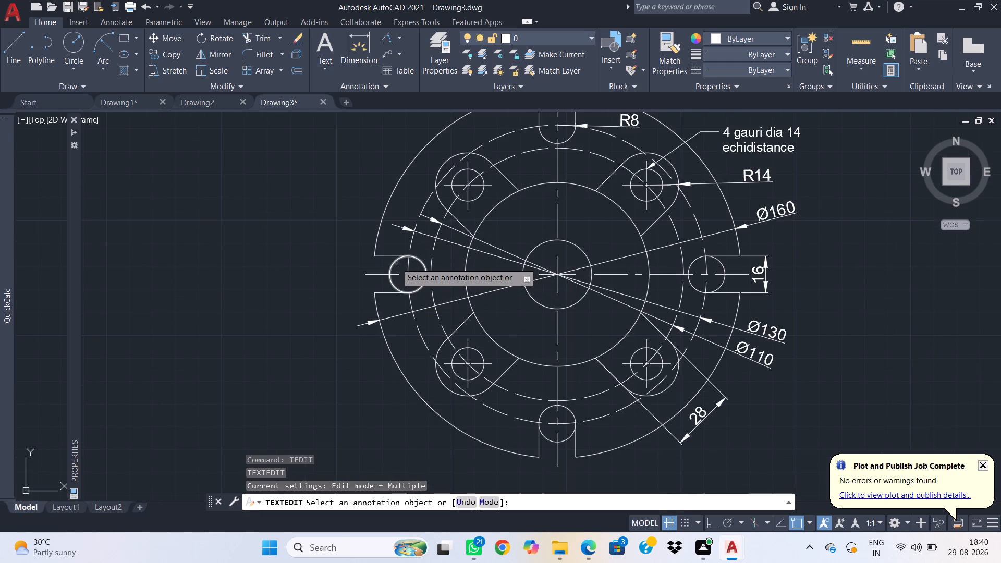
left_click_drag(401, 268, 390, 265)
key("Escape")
Trim the outward-facing circle halves inside the left, bottom and right slots, leaving only their rounded inner ends.
type("tr")
key("space")
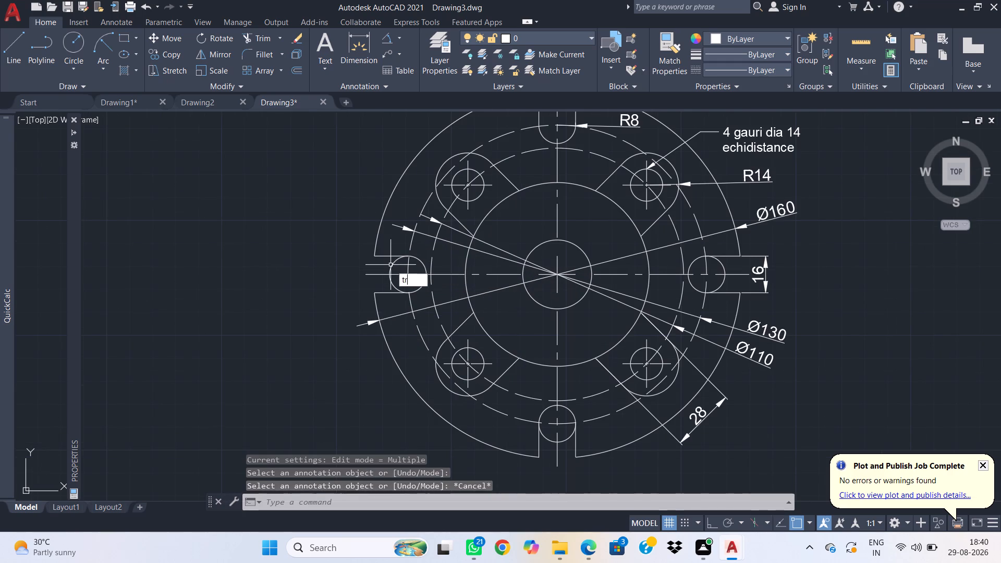
left_click_drag(398, 272, 385, 260)
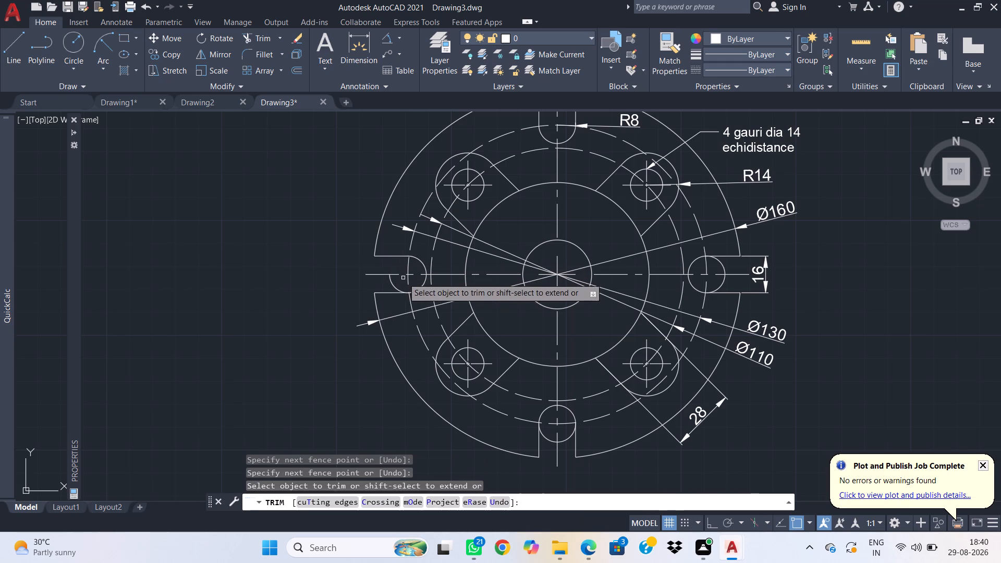
left_click_drag(400, 284, 381, 280)
middle_click_drag(481, 332, 459, 249)
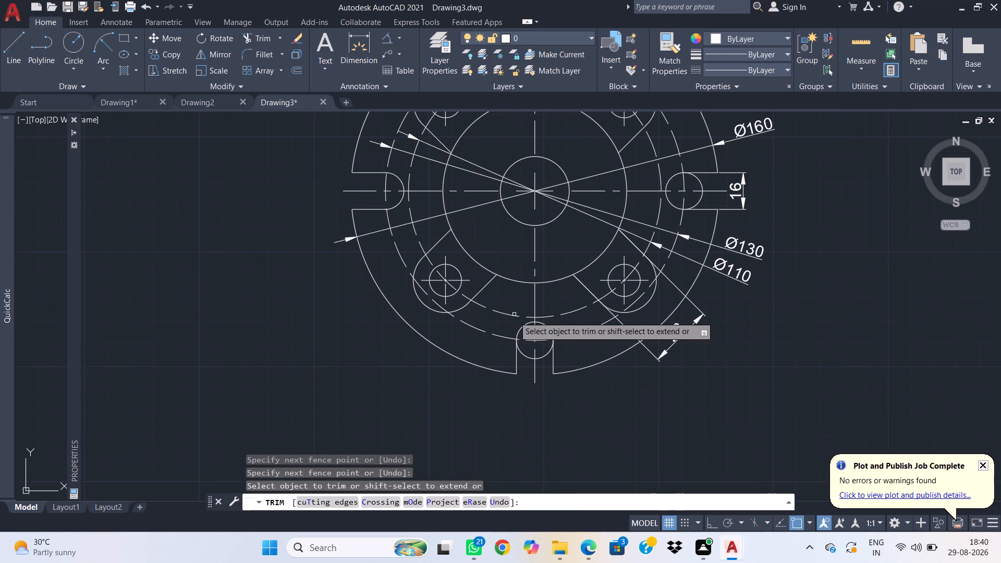
left_click_drag(525, 370, 529, 341)
left_click_drag(544, 364, 542, 342)
left_click_drag(710, 204, 693, 200)
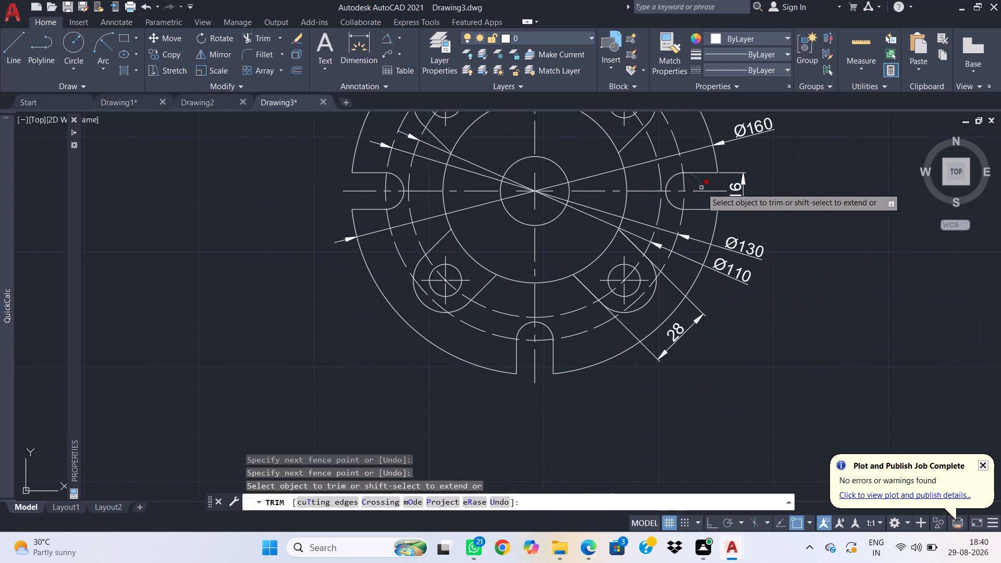
left_click_drag(710, 179, 697, 182)
middle_click_drag(719, 180, 658, 325)
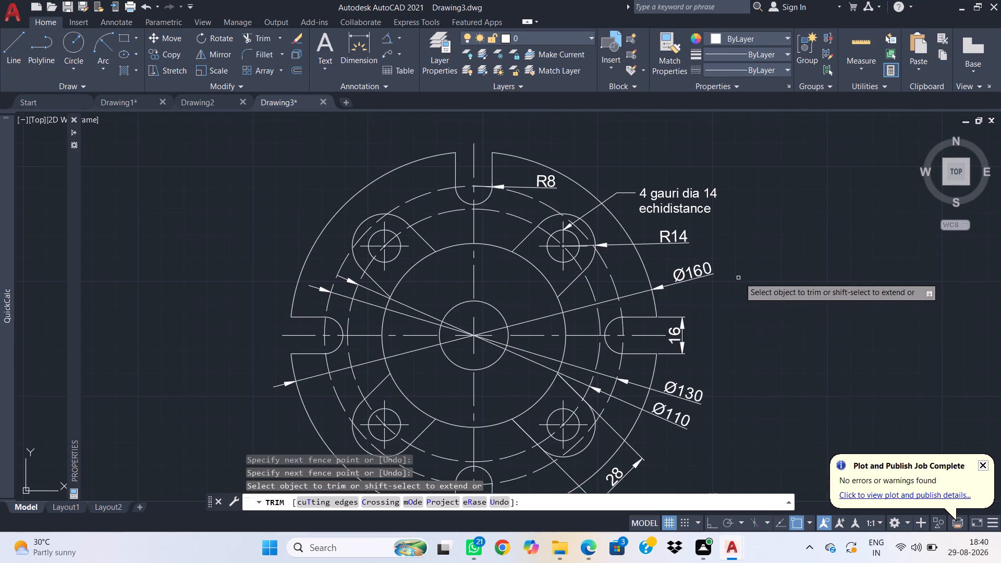
scroll(743, 278, "down", 1)
middle_click_drag(758, 314, 760, 289)
key("Escape")
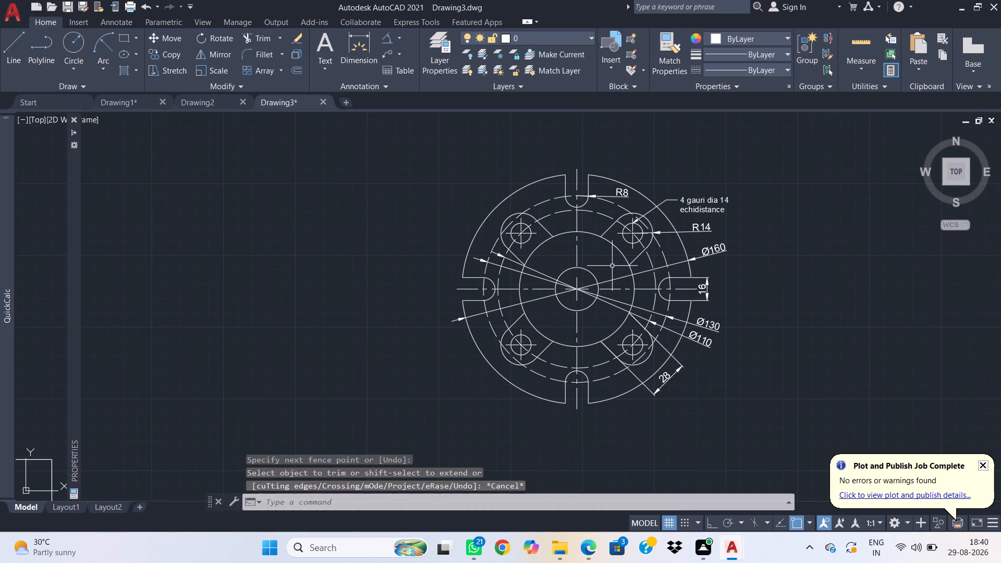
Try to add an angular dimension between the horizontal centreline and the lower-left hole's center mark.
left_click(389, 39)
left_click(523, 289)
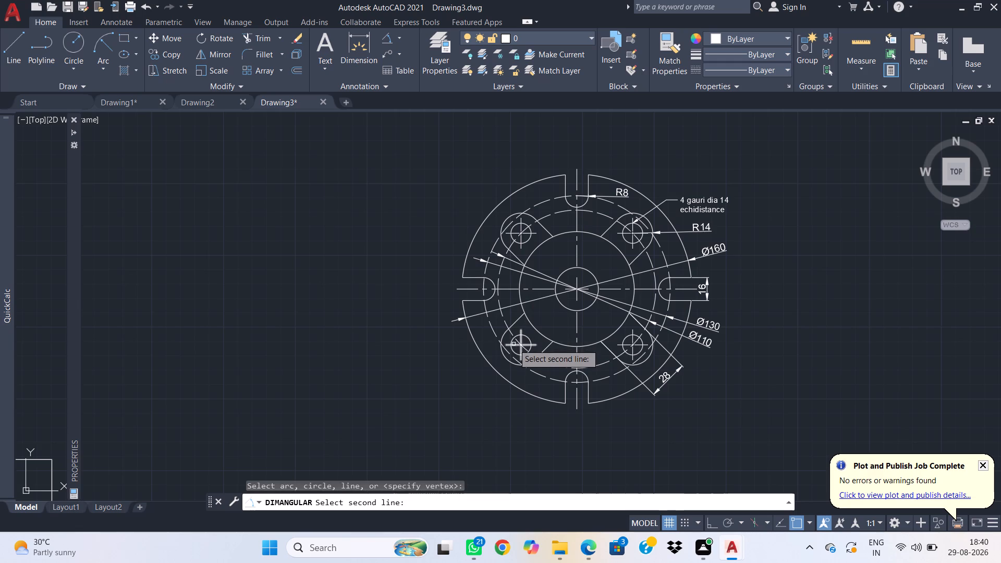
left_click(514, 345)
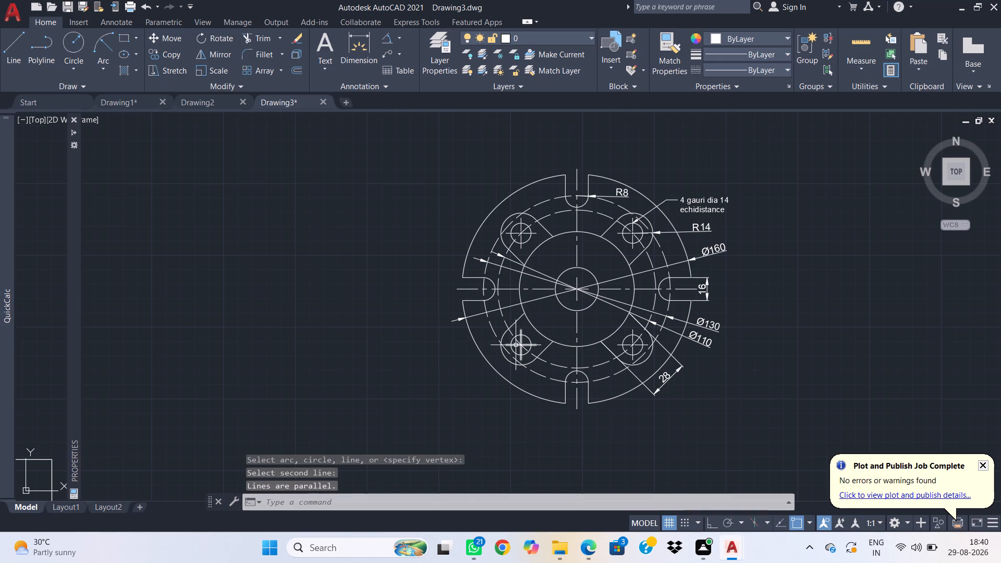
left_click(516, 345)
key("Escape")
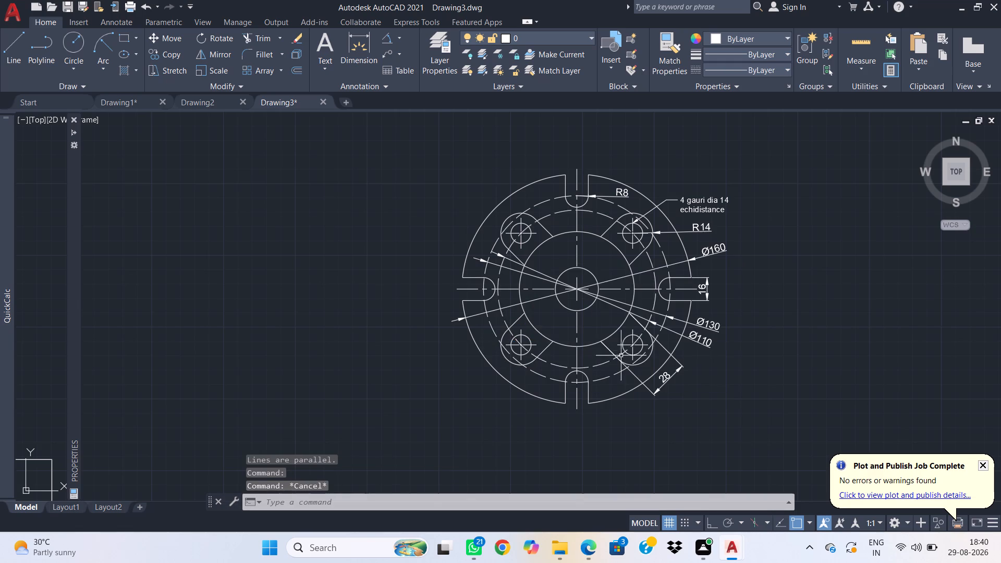
Draw a line from the center of the lower-left bolt hole diagonally outward to the flange's outer circle.
key("l")
key("space")
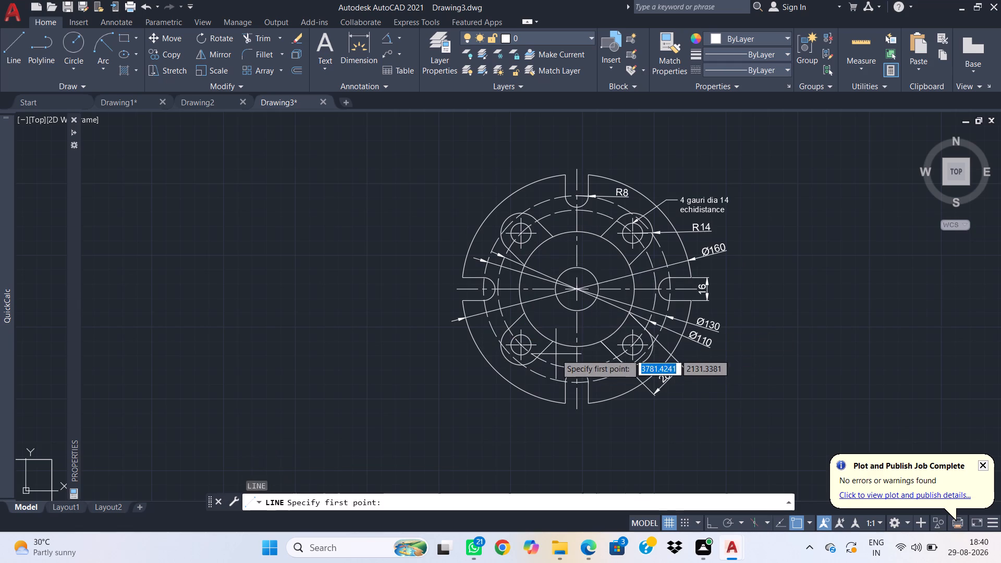
left_click(520, 345)
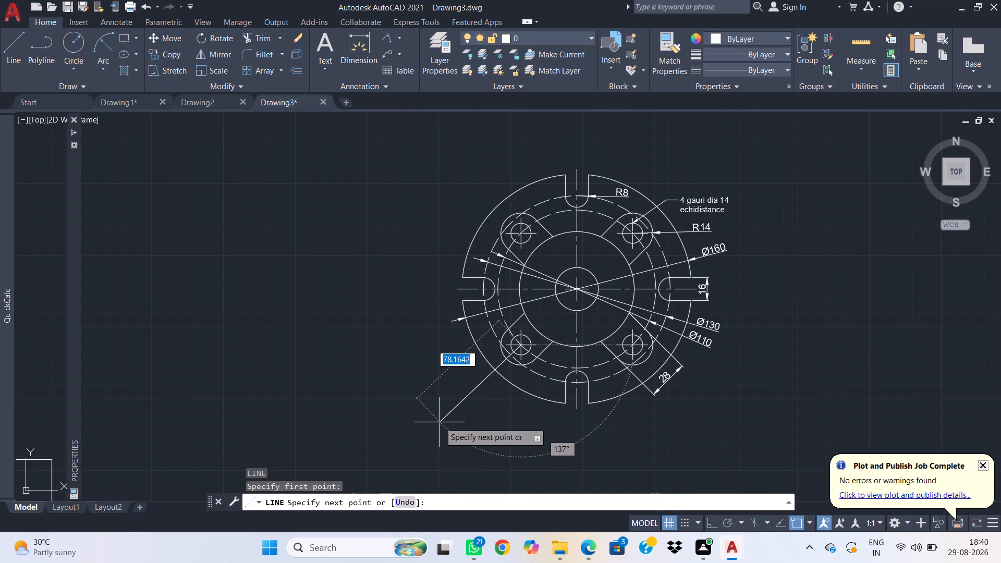
left_click(497, 372)
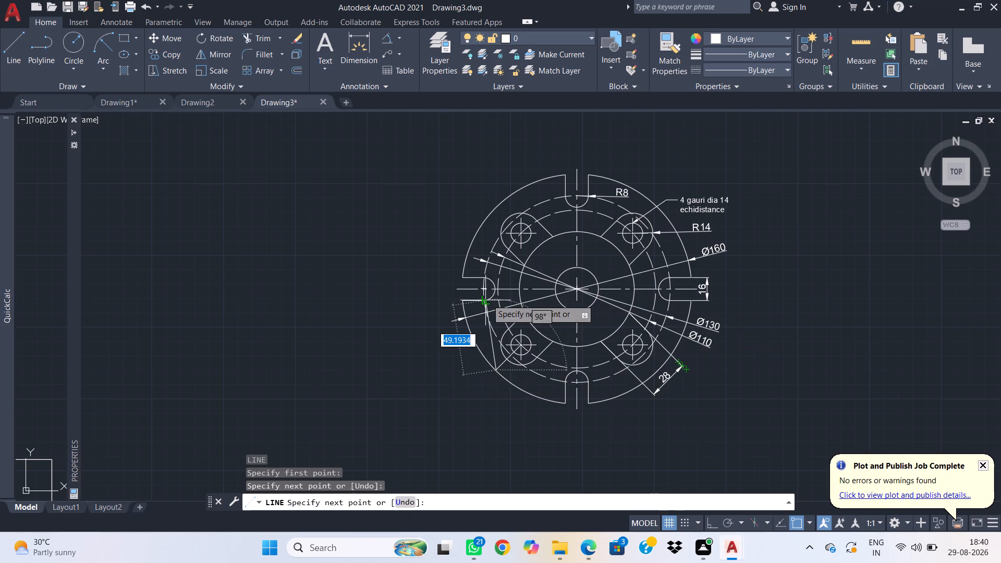
key("Escape")
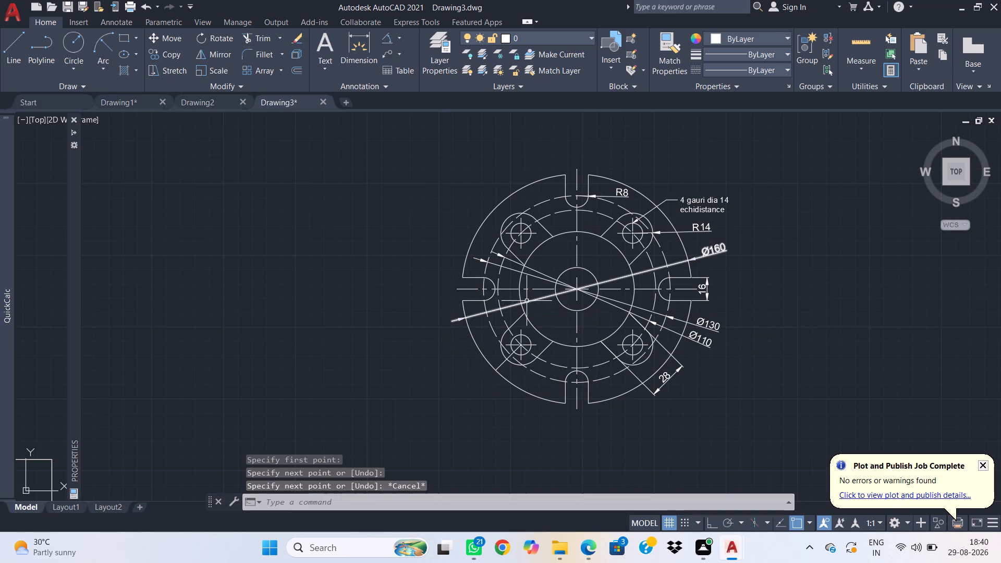
Draw a short horizontal line along the centreline through the left slot, ending at the centreline's outer end.
type("l")
key("space")
left_click(482, 290)
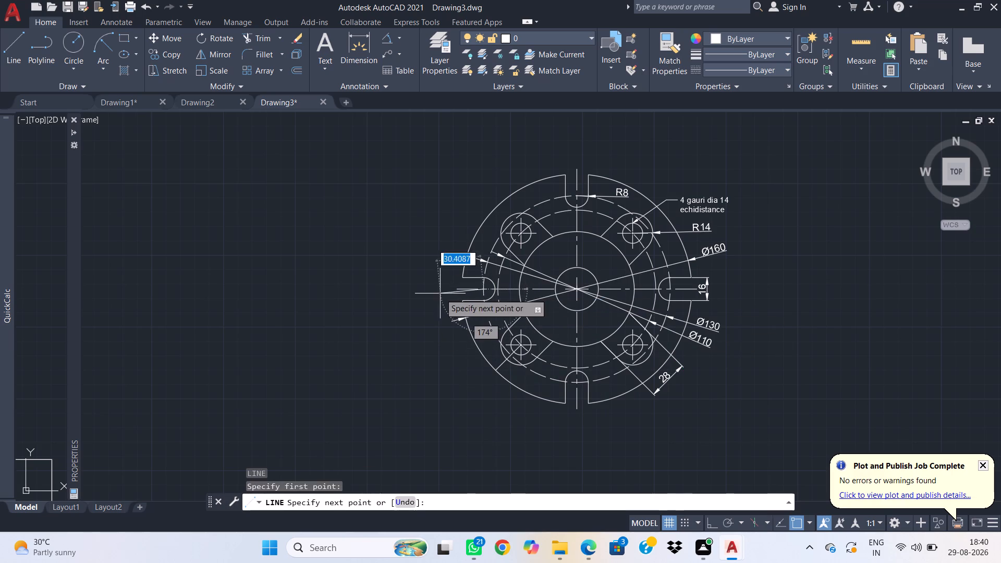
left_click(456, 287)
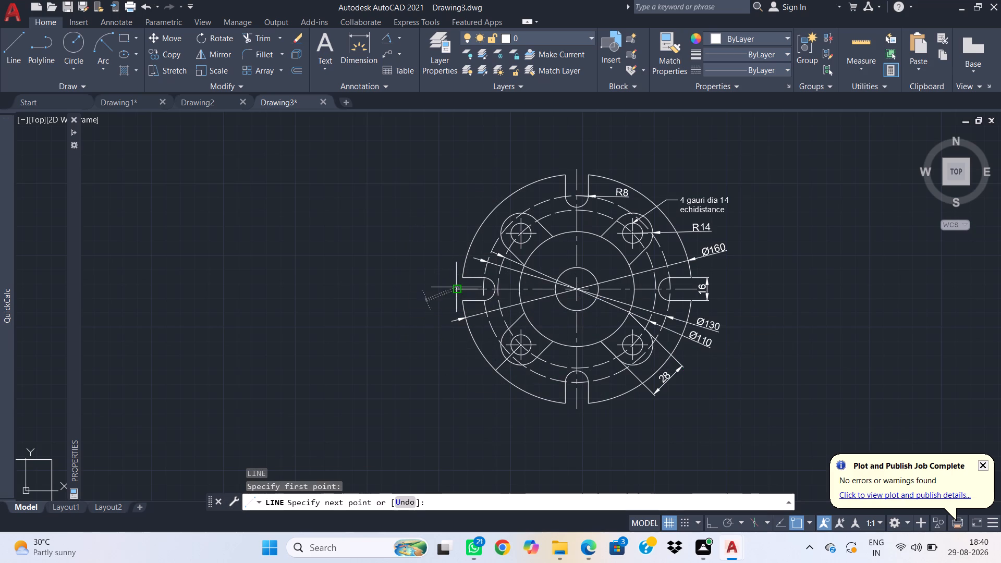
key("Escape")
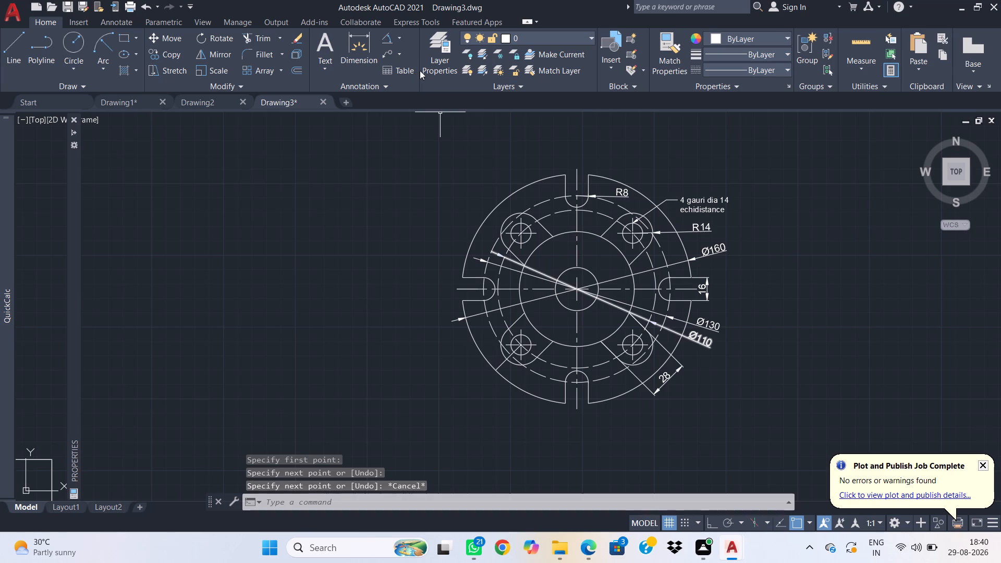
Add an angular dimension between the left slot's short centreline segment and the lower-left hole's diagonal line, placed outside the outer circle.
left_click(386, 36)
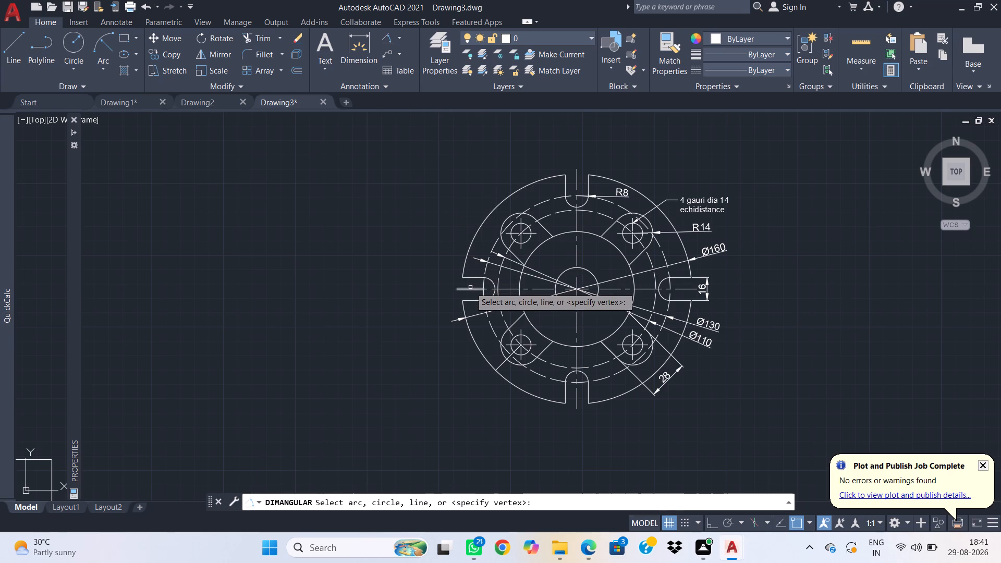
left_click(470, 287)
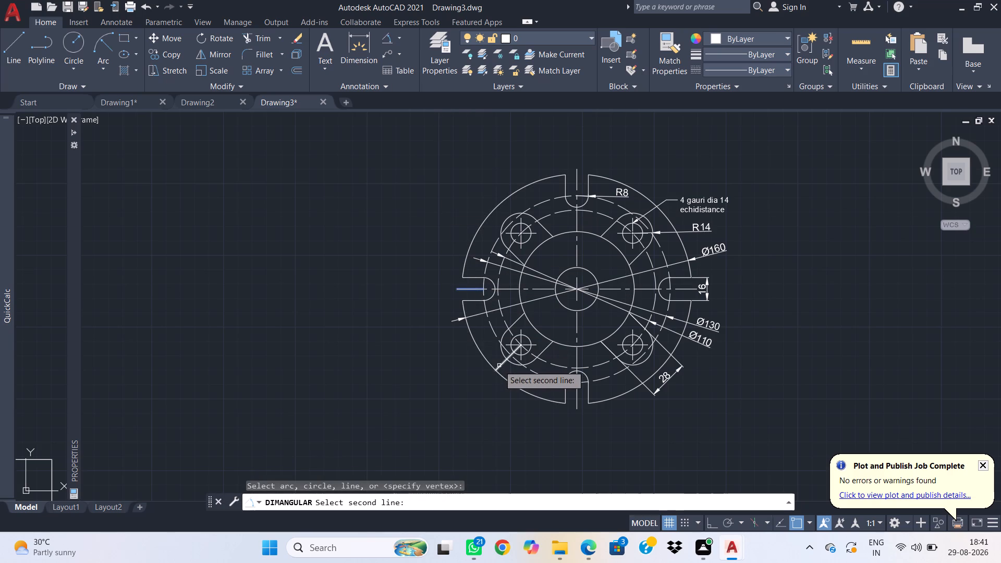
left_click(499, 365)
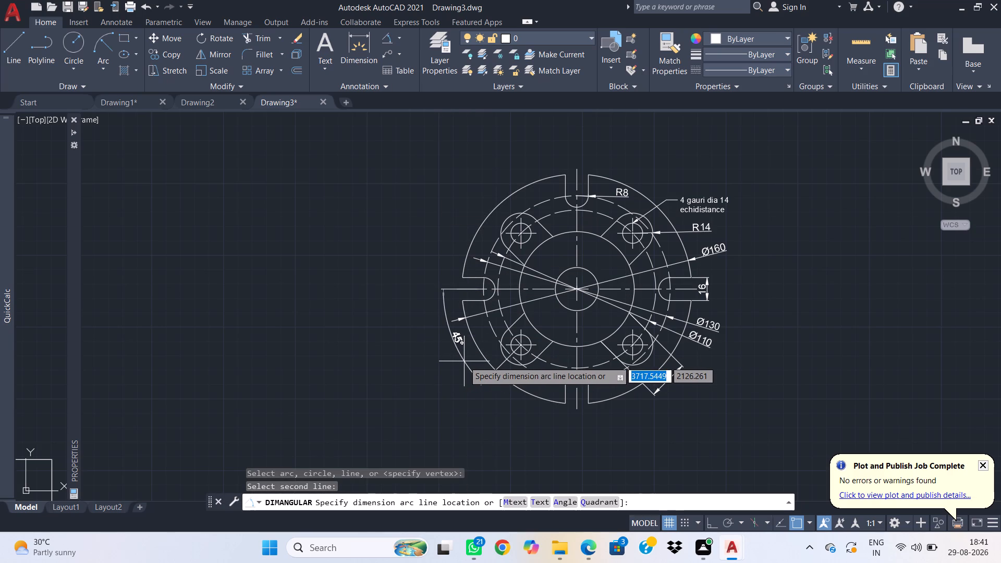
left_click(464, 361)
scroll(526, 389, "up", 1)
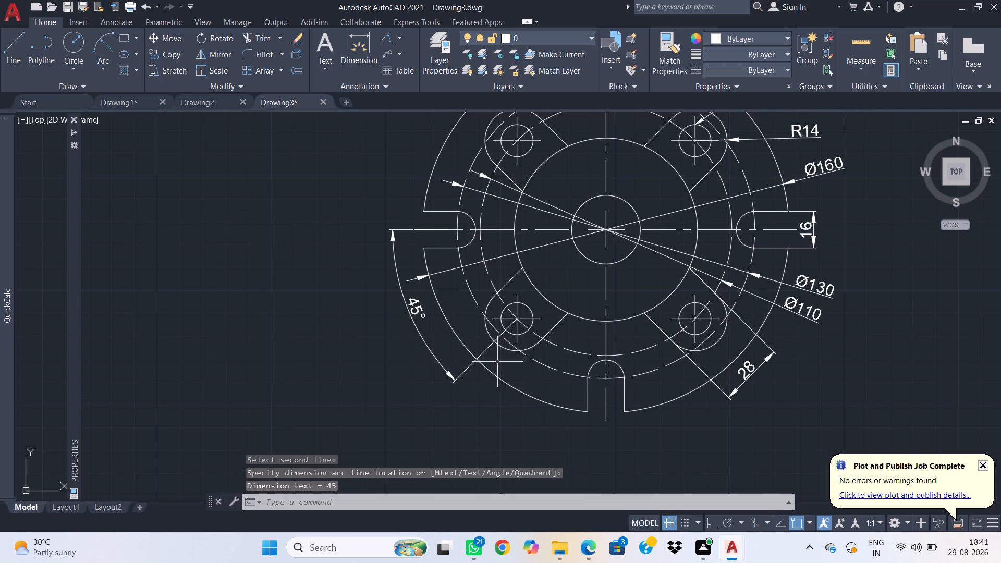
scroll(685, 302, "down", 1)
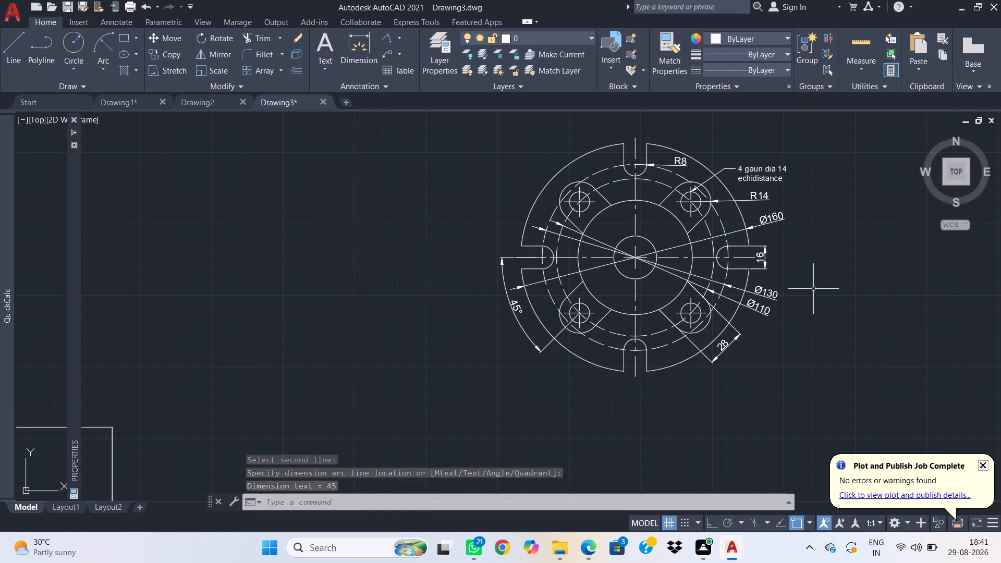
key("Escape")
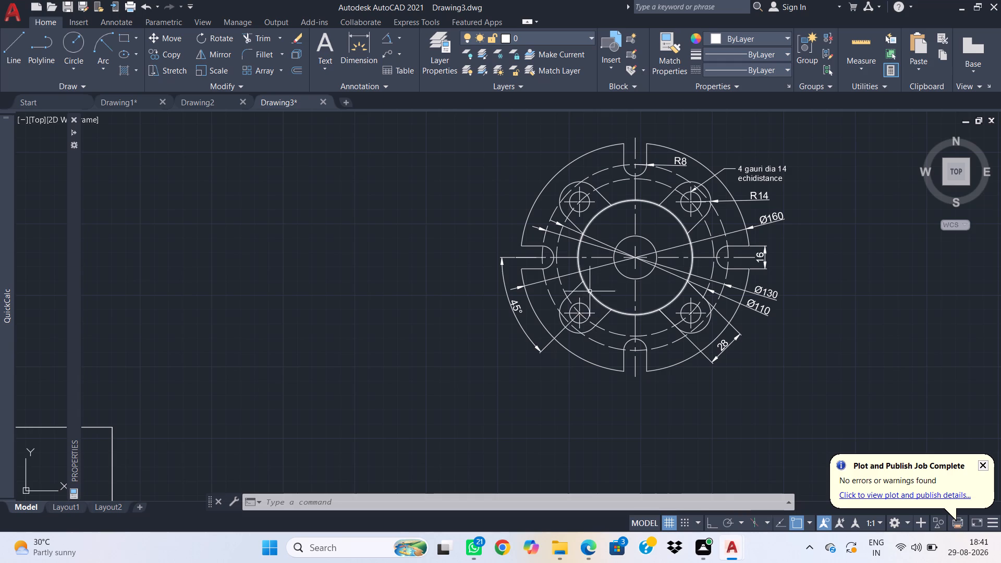
Turn on Ortho and draw a vertical construction line through the left slot's upper corner on the outer circle.
key("x")
key("l")
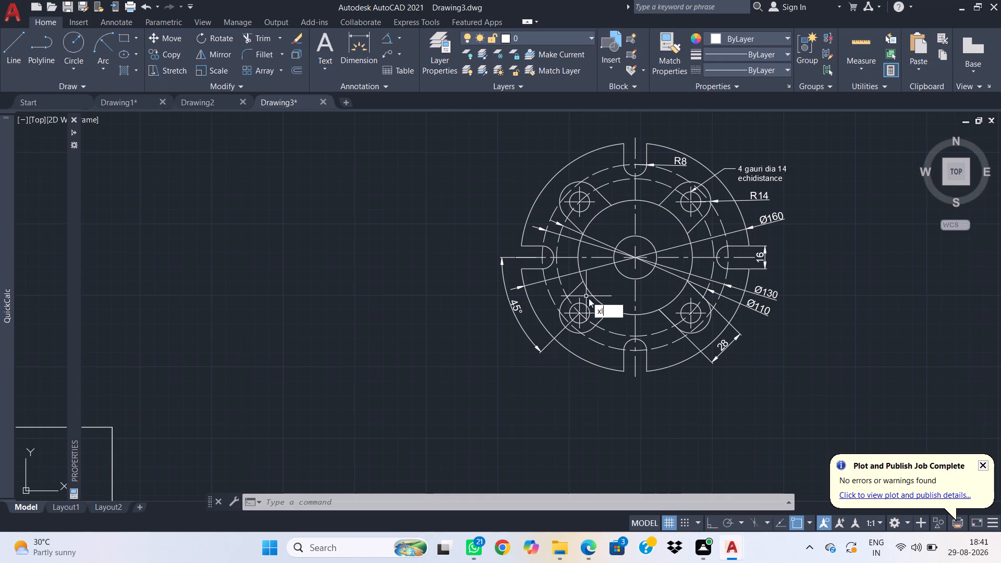
key("space")
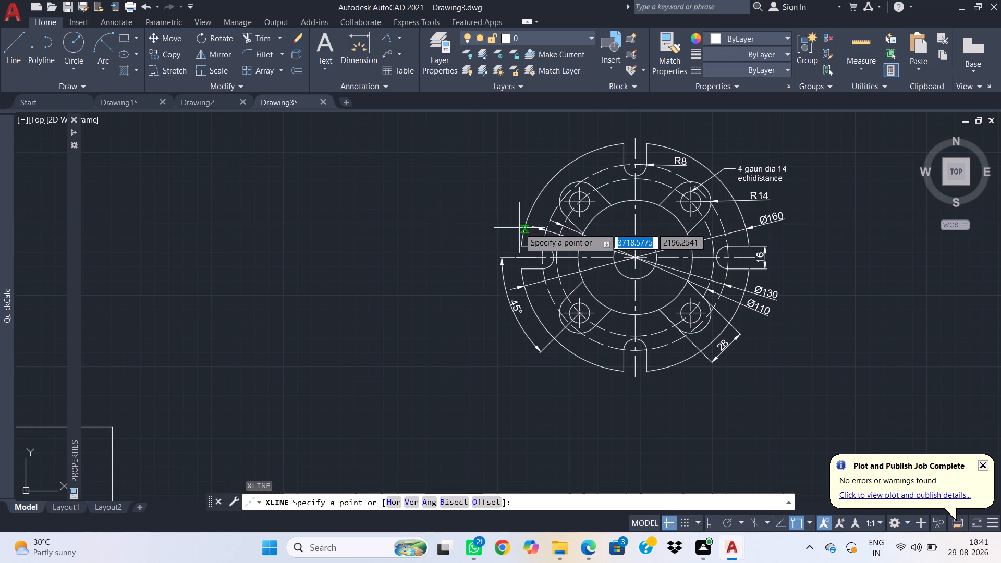
left_click(523, 248)
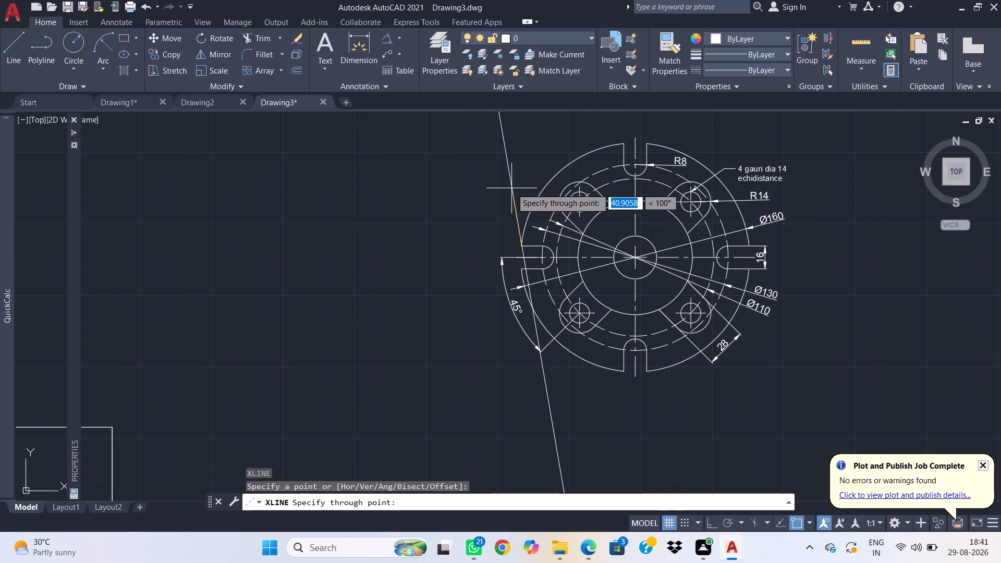
key("shift+F8")
left_click(513, 157)
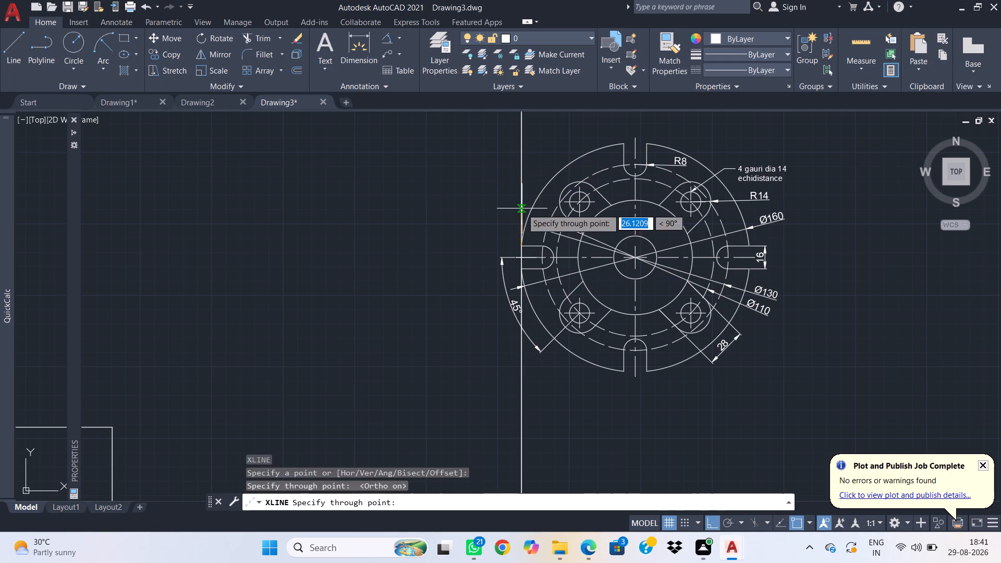
key("Escape")
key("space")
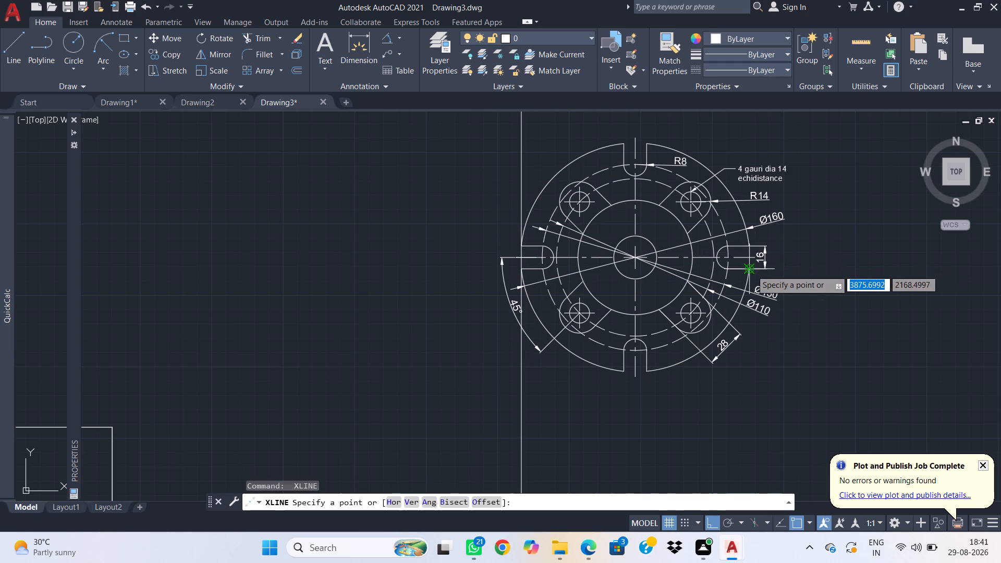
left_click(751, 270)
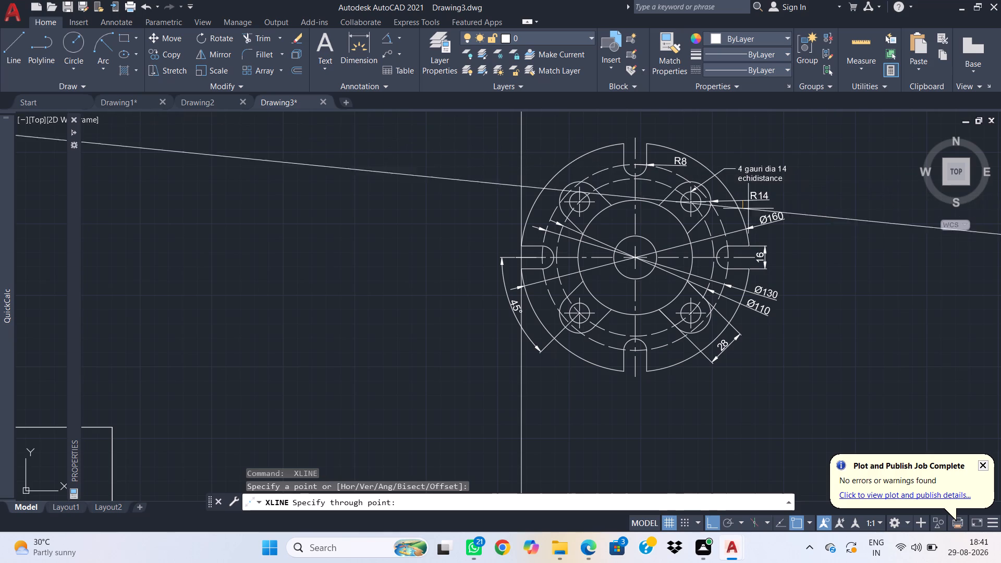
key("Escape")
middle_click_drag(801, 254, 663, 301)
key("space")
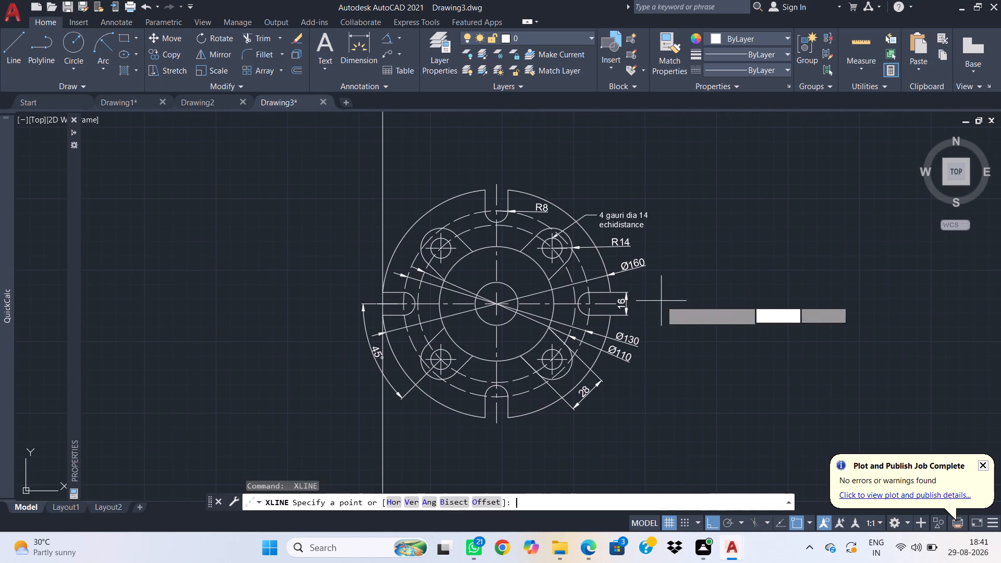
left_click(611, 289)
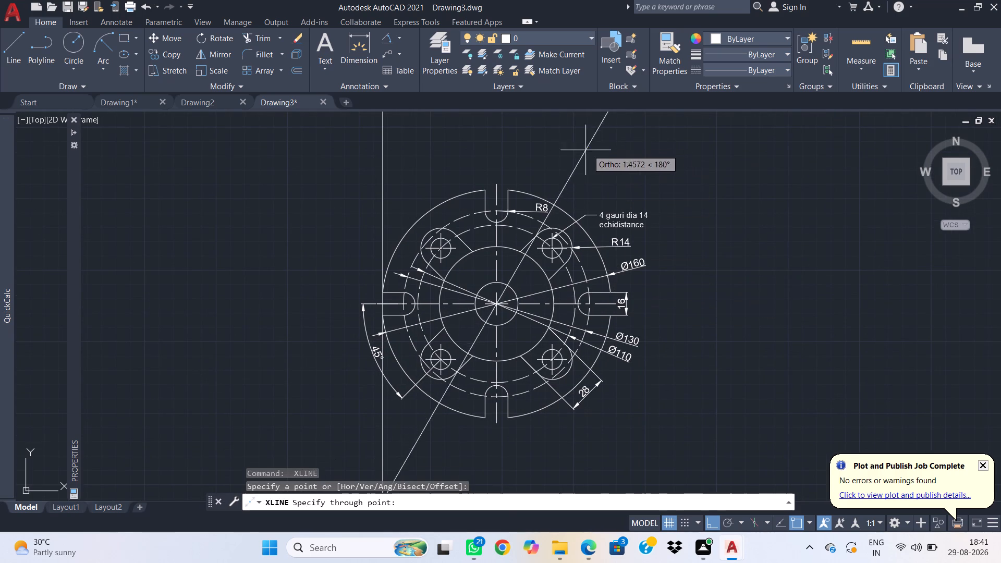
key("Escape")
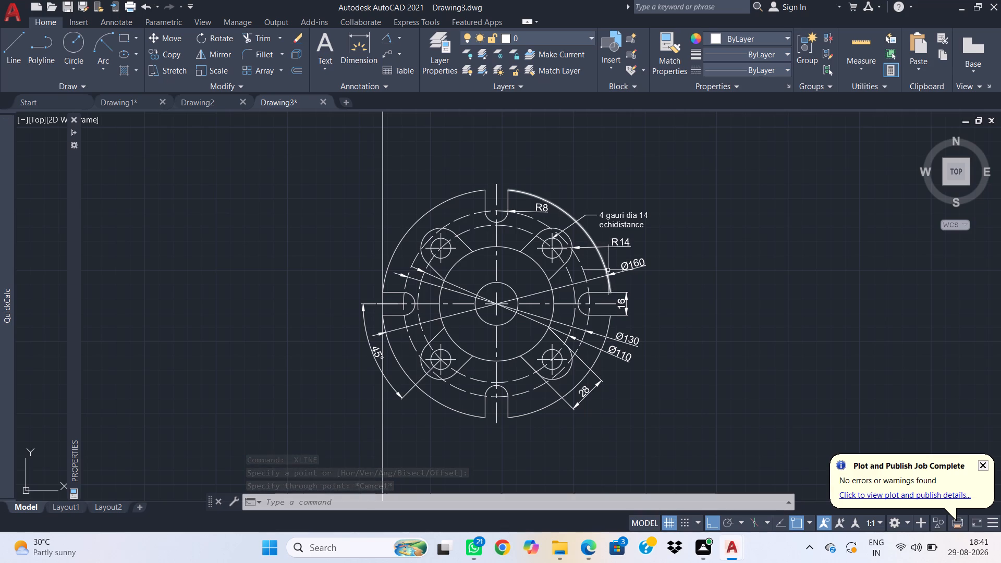
Draw a second vertical construction line through the mouth of the right slot, starting on the horizontal centreline.
type("xl")
key("space")
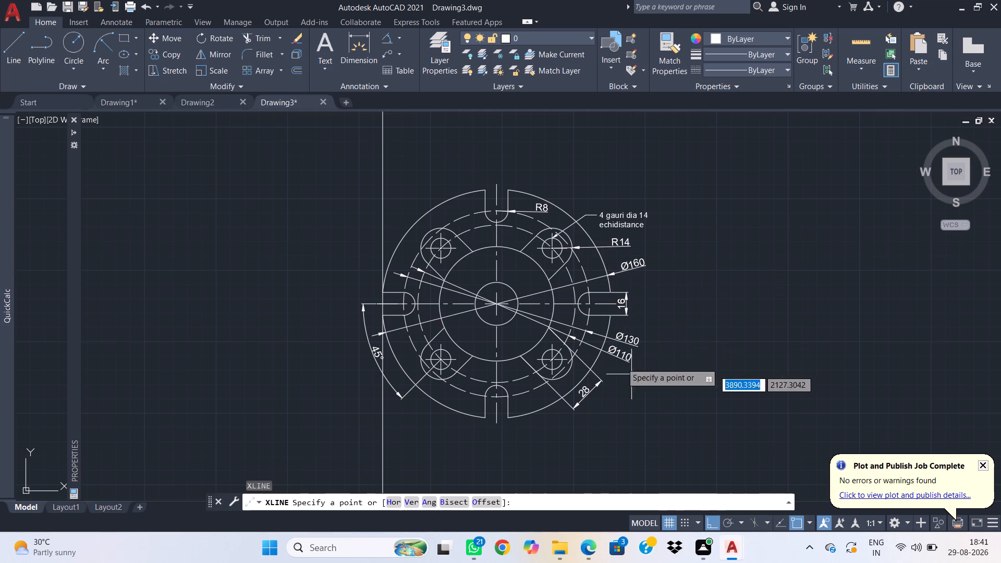
left_click(609, 303)
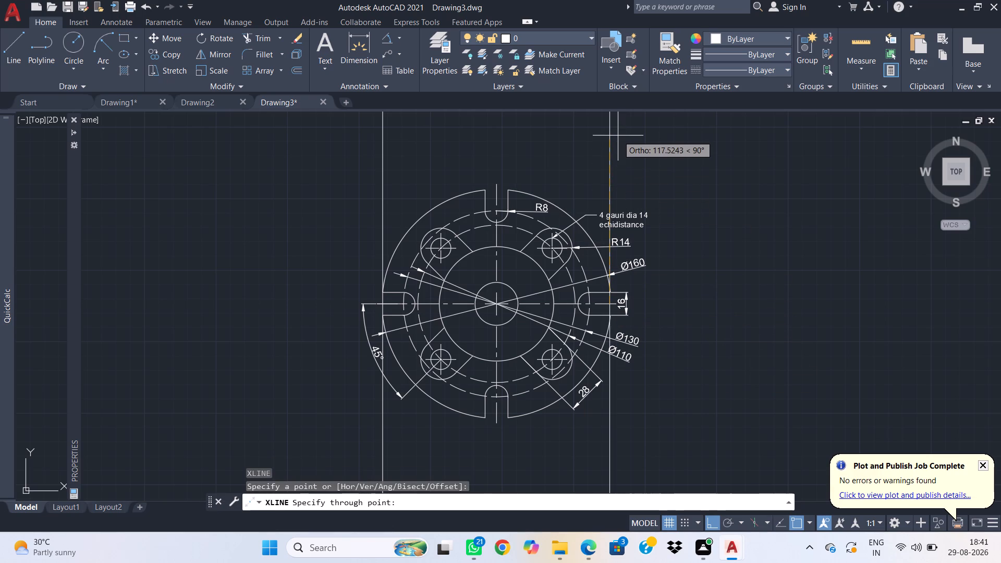
left_click(618, 136)
key("Escape")
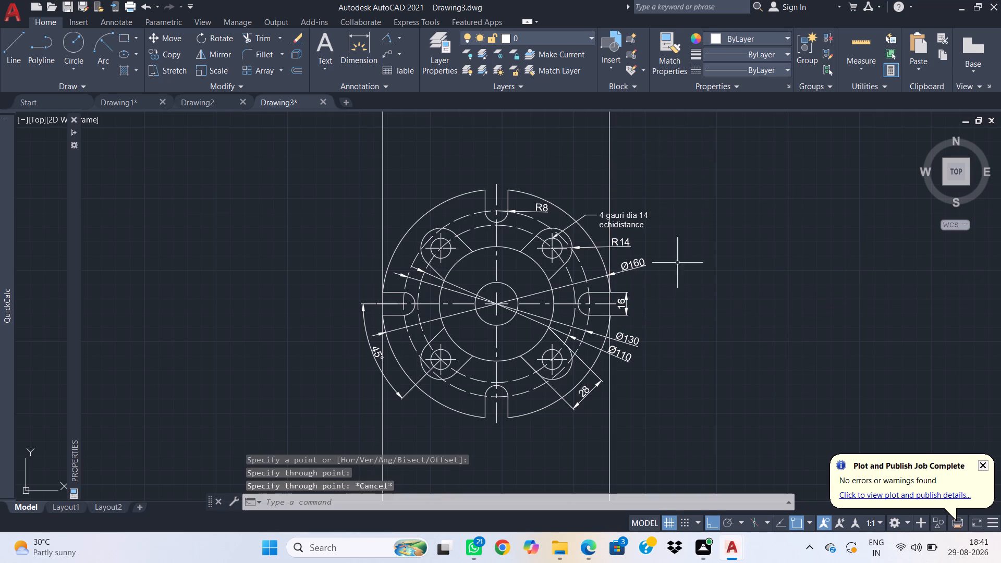
Draw a horizontal line about 158.5 long above the flange, spanning between the two vertical construction lines.
middle_click_drag(703, 232, 645, 350)
type("l")
key("space")
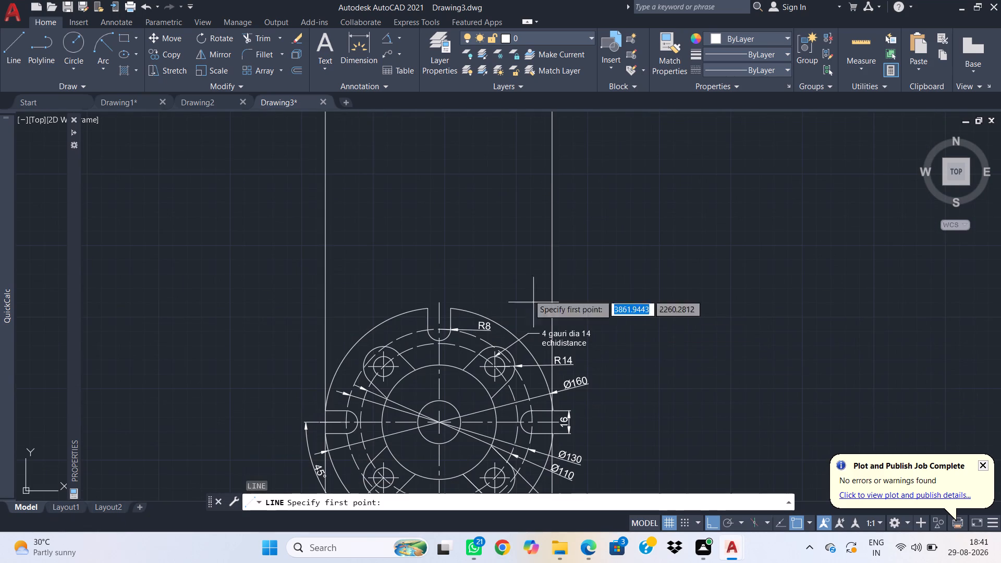
left_click(325, 193)
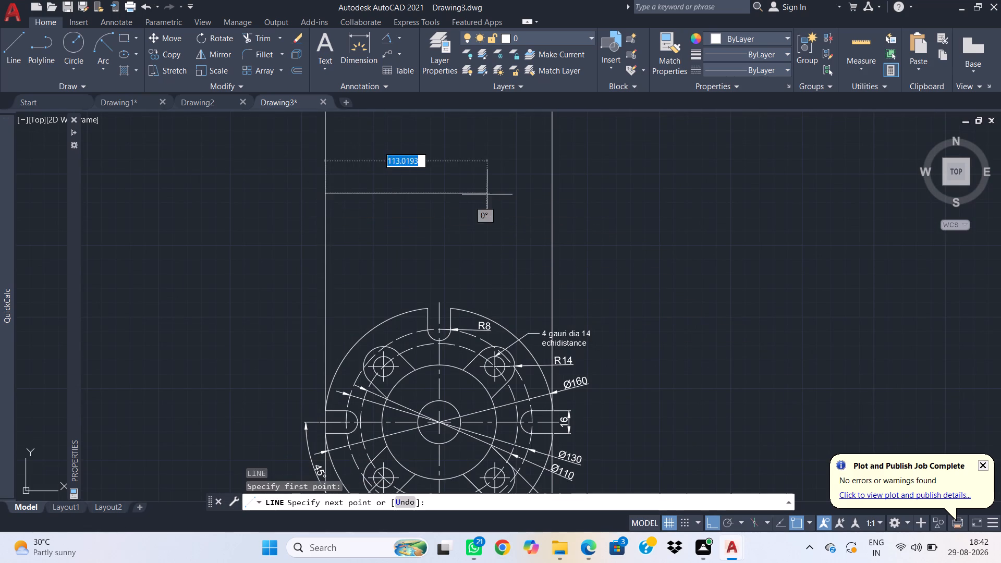
left_click(550, 192)
key("Escape")
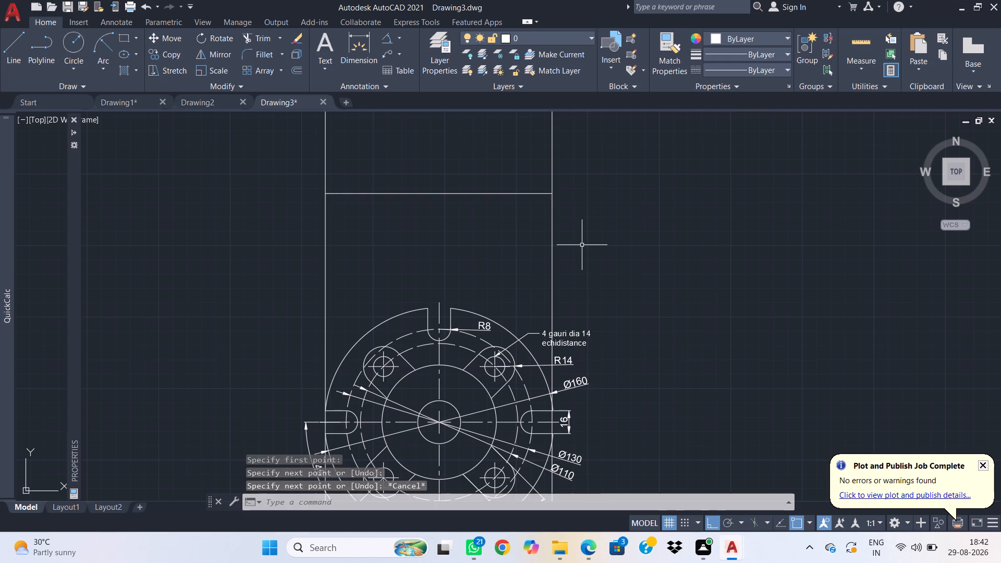
Draw a horizontal line 160 long between the flange and the upper horizontal line, starting outside the left construction line.
key("l")
key("space")
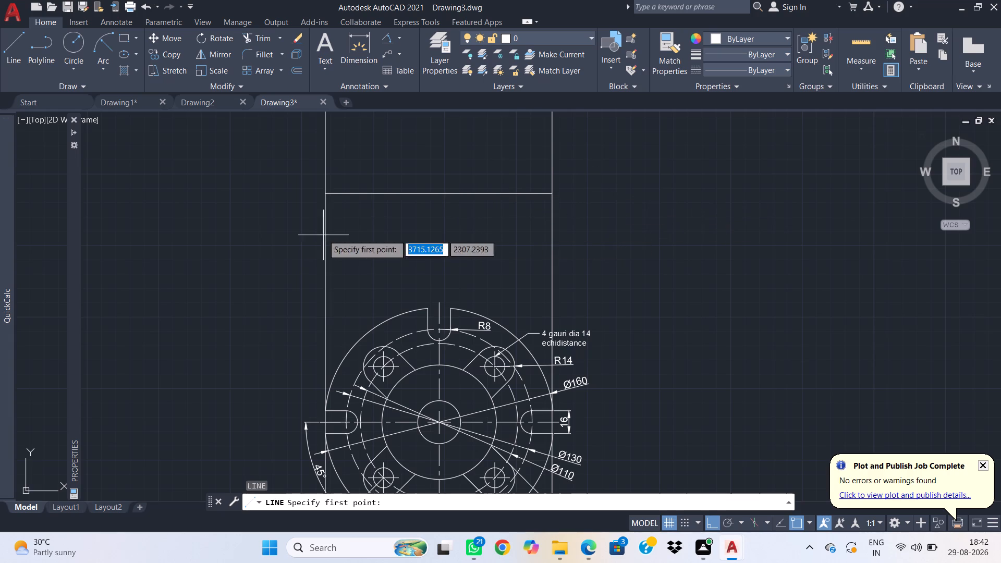
left_click(283, 236)
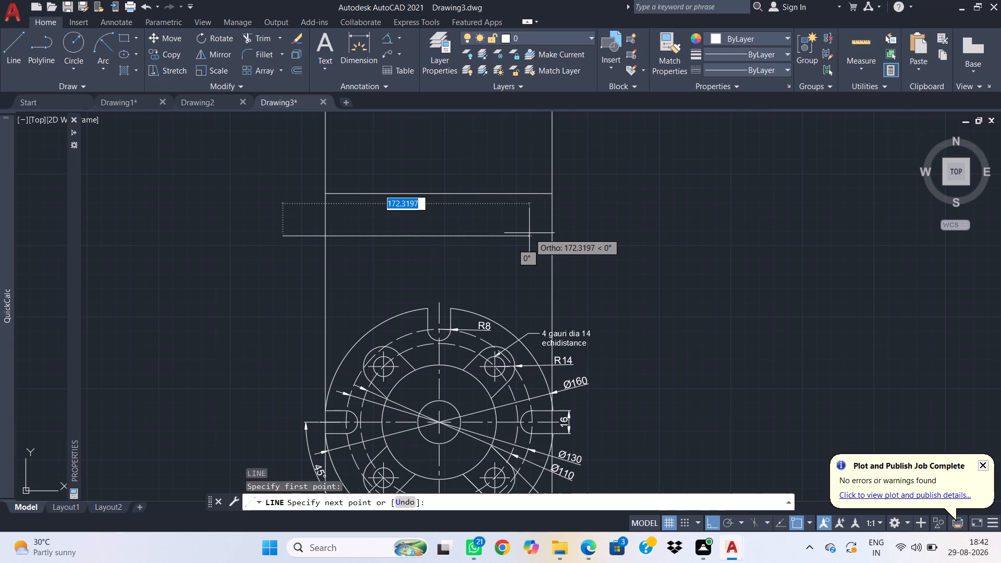
type("160")
key("Return")
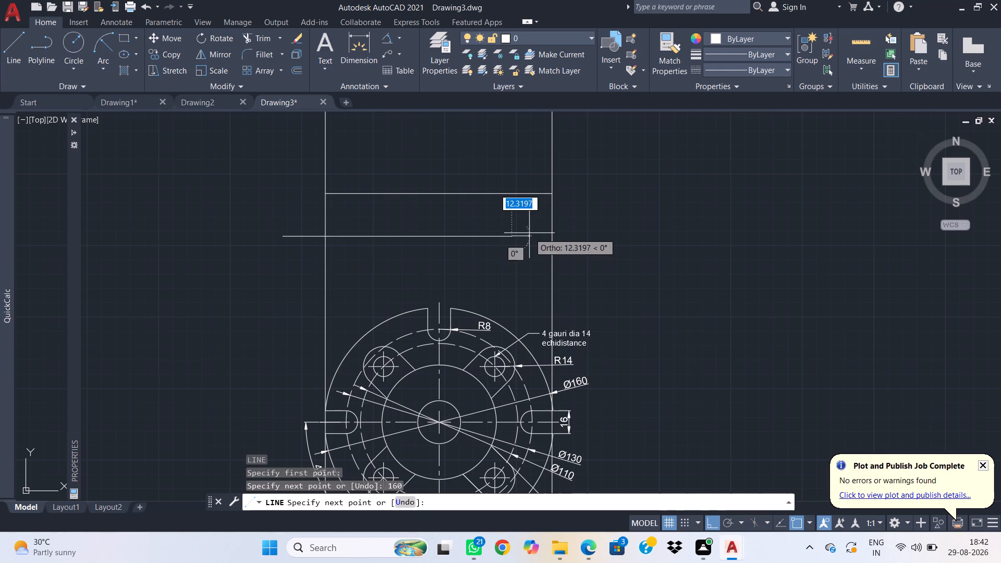
key("Escape")
Move the 160 long line horizontally so that its right end lies on the right construction line.
left_click(514, 248)
left_click(463, 229)
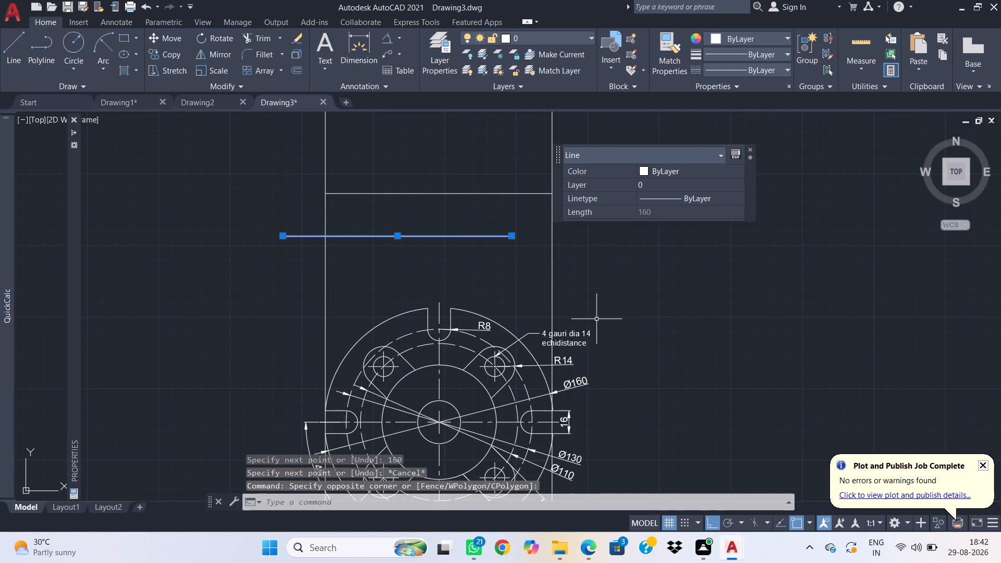
key("m")
key("space")
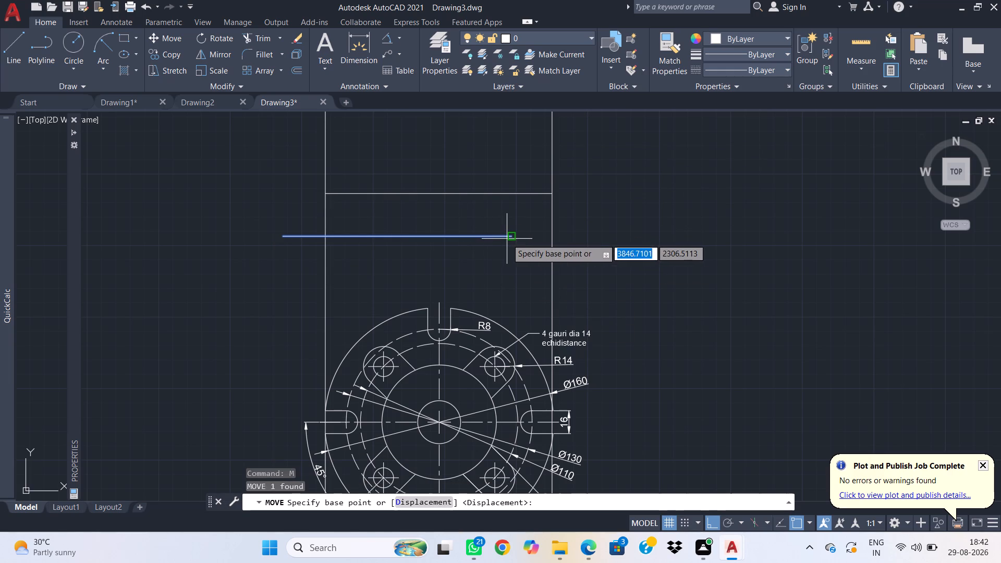
left_click(509, 237)
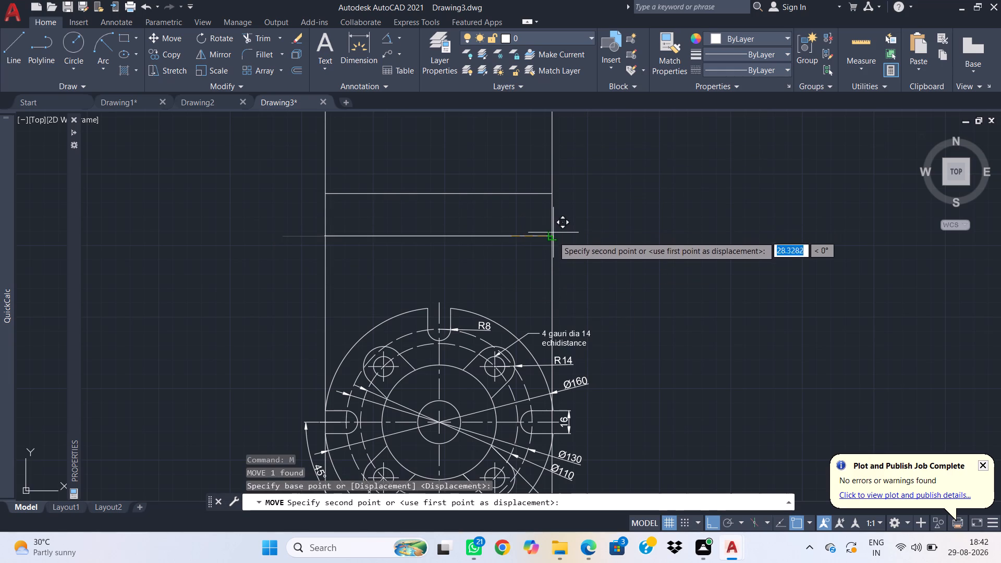
left_click(553, 236)
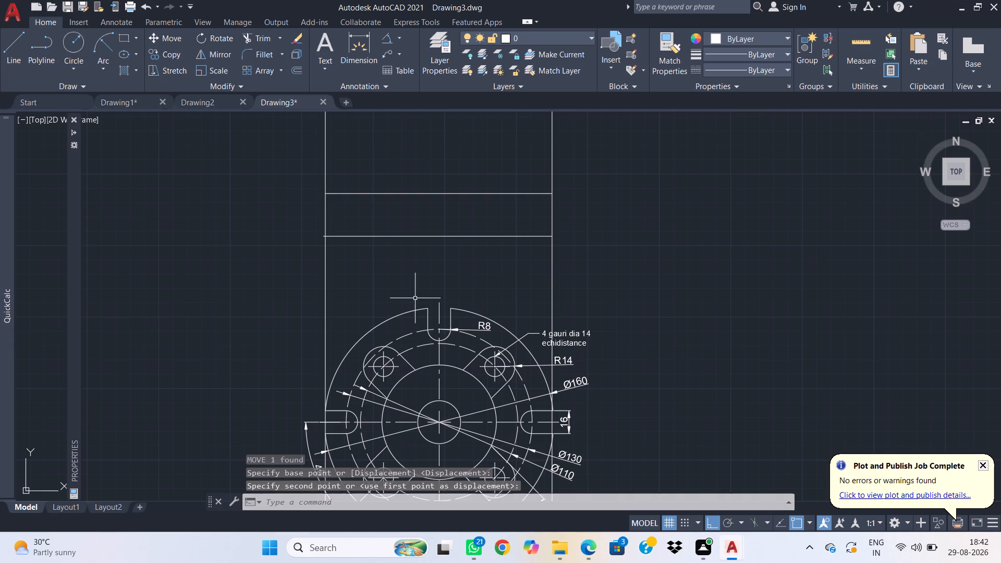
Delete both vertical construction lines at the flange's sides.
scroll(396, 273, "up", 1)
middle_click_drag(357, 288, 510, 175)
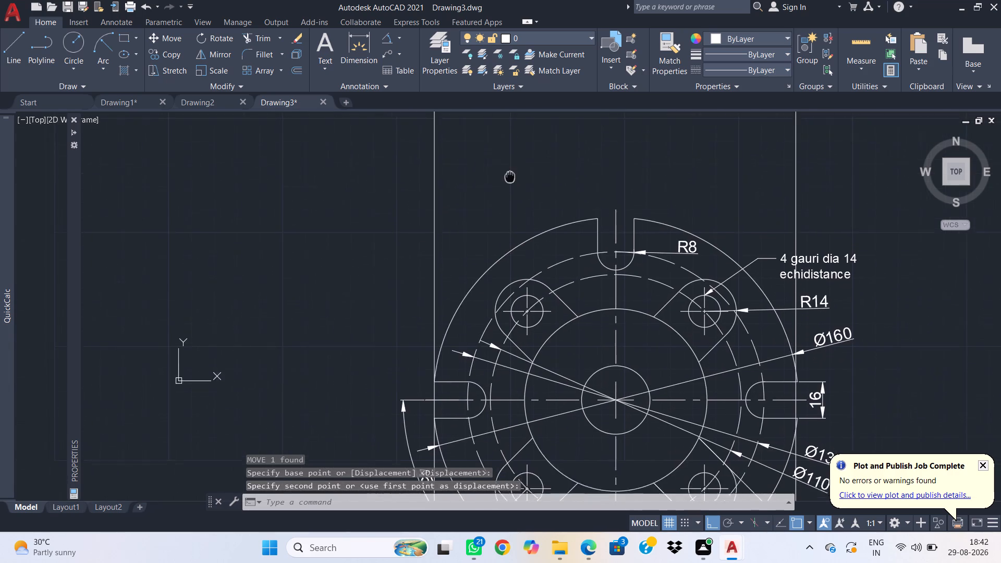
middle_click_drag(510, 175, 483, 137)
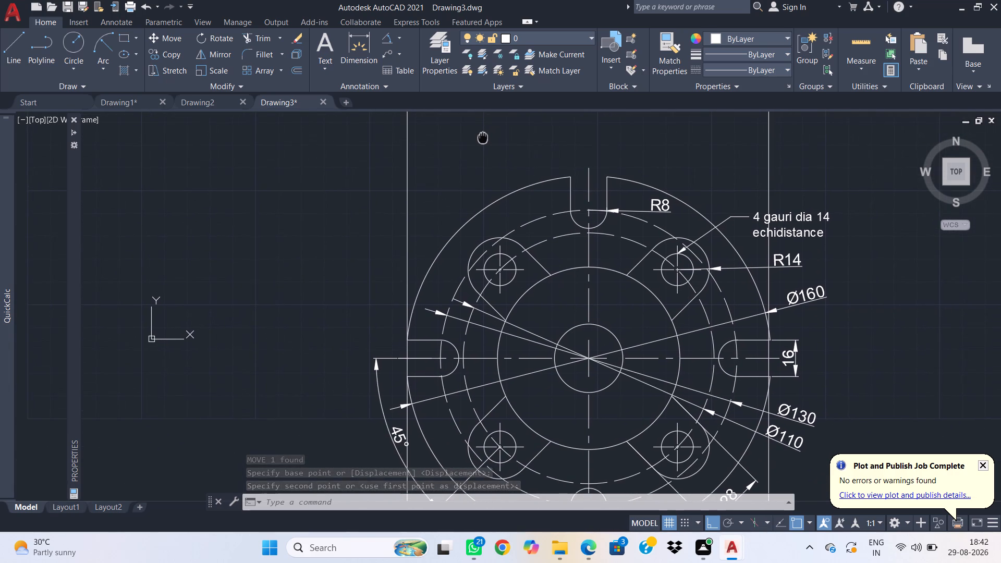
middle_click_drag(483, 137, 370, 246)
left_click_drag(727, 230, 636, 226)
left_click(149, 242)
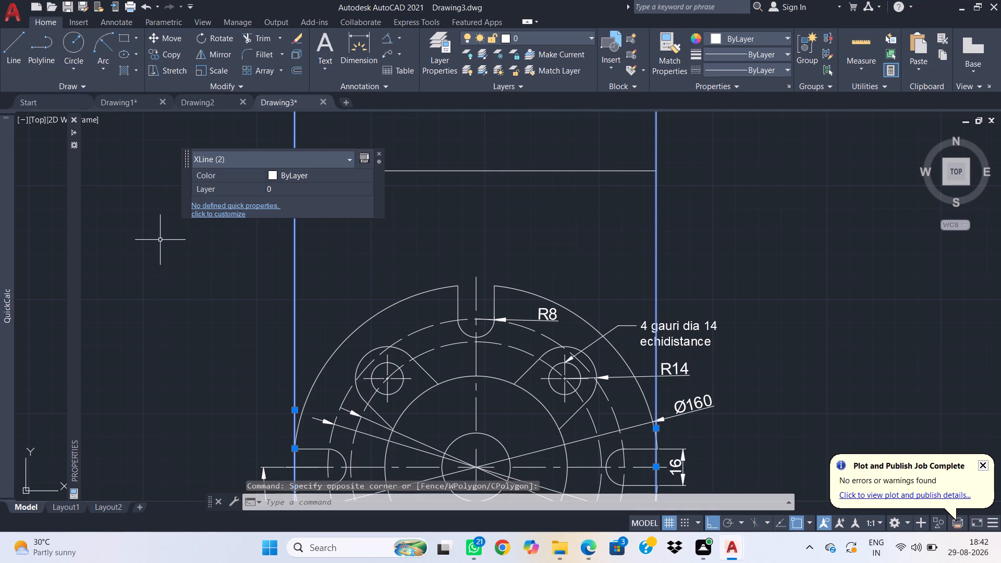
key("Delete")
middle_click_drag(425, 209, 413, 361)
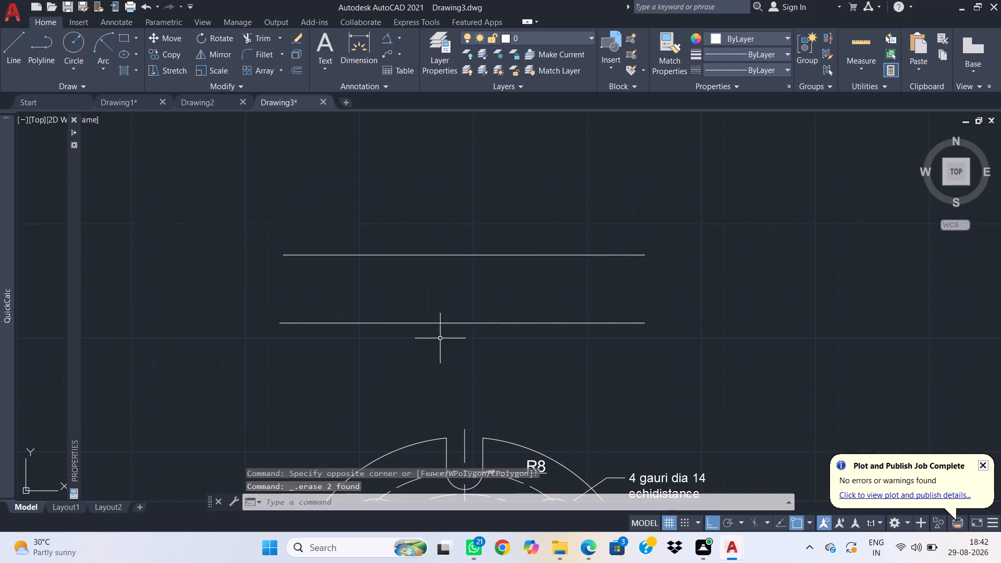
Delete the upper, shorter horizontal line above the flange.
left_click_drag(608, 302, 575, 264)
left_click_drag(491, 206, 498, 214)
key("Delete")
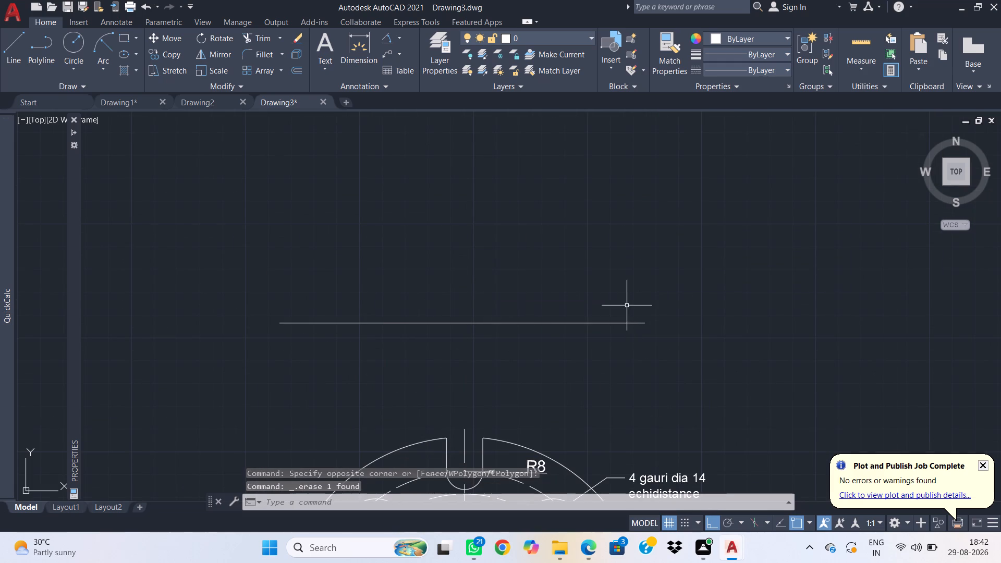
Draw a vertical construction line through the upper outer corner of the flange's left slot.
middle_click_drag(604, 366, 597, 246)
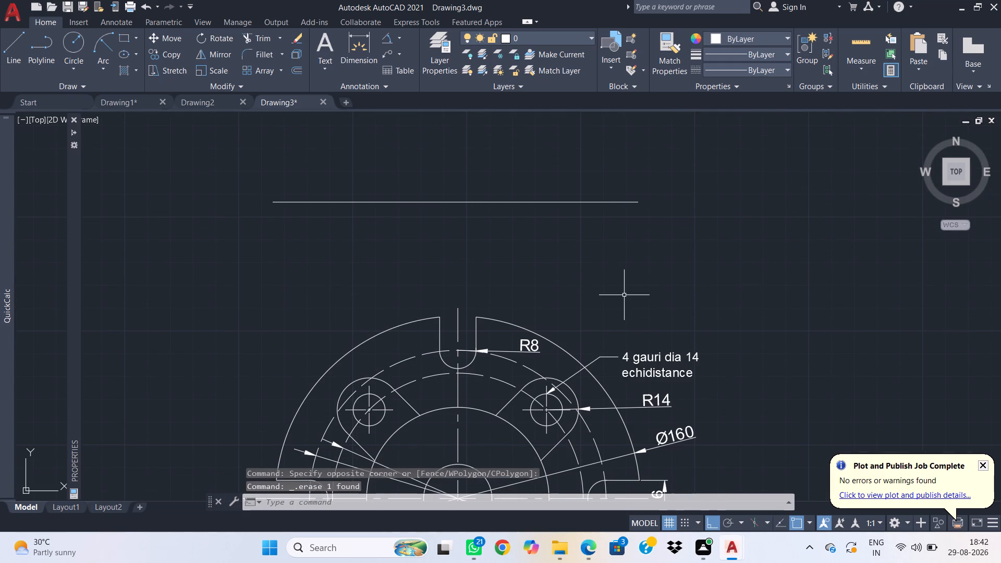
key("x")
key("l")
key("space")
middle_click_drag(570, 249, 764, 109)
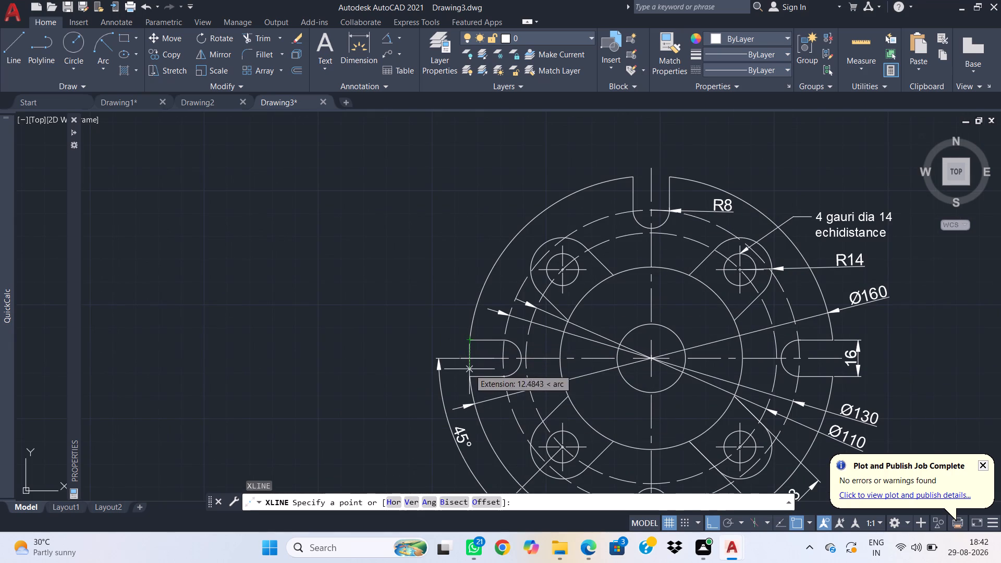
left_click(471, 340)
left_click(473, 239)
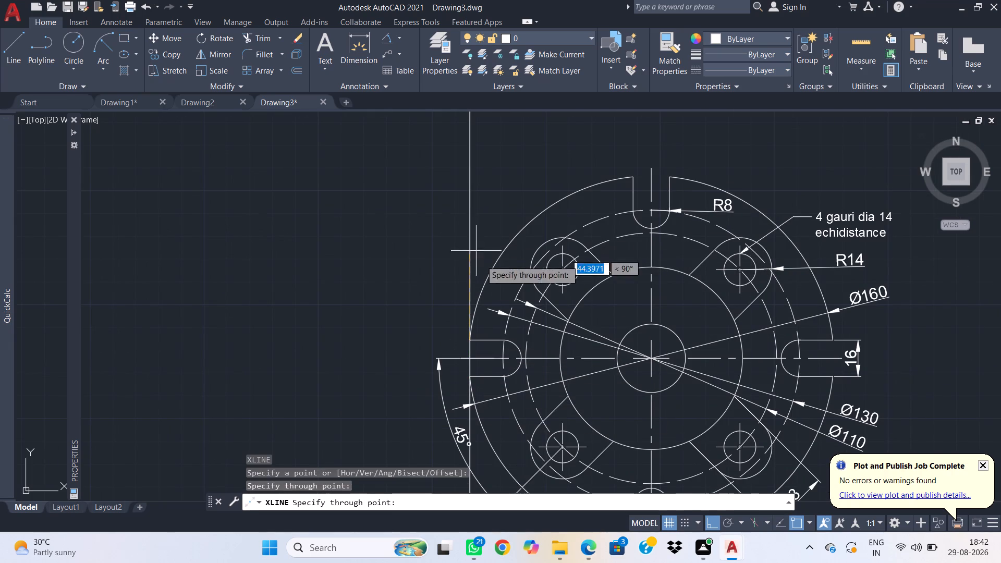
key("Escape")
Move the 160 long line horizontally so that its left end lies on the vertical construction line.
middle_click_drag(569, 239, 575, 464)
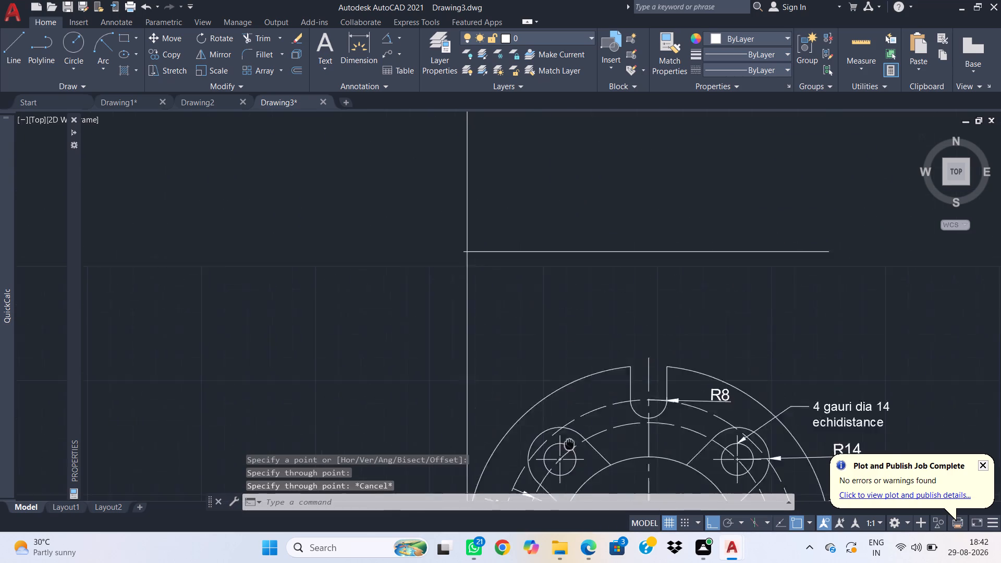
middle_click_drag(575, 464, 580, 481)
left_click_drag(549, 342, 547, 315)
left_click(531, 257)
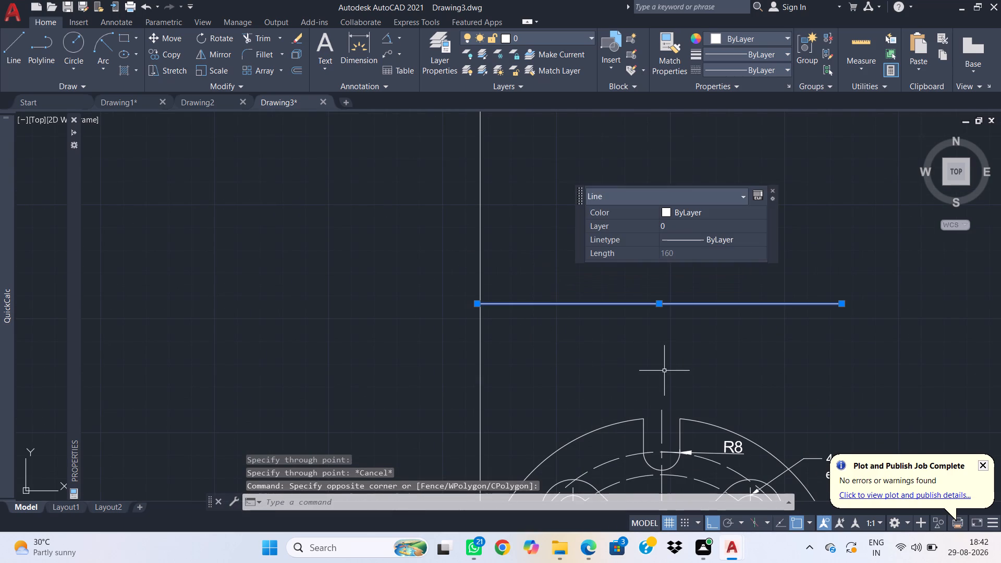
key("m")
key("space")
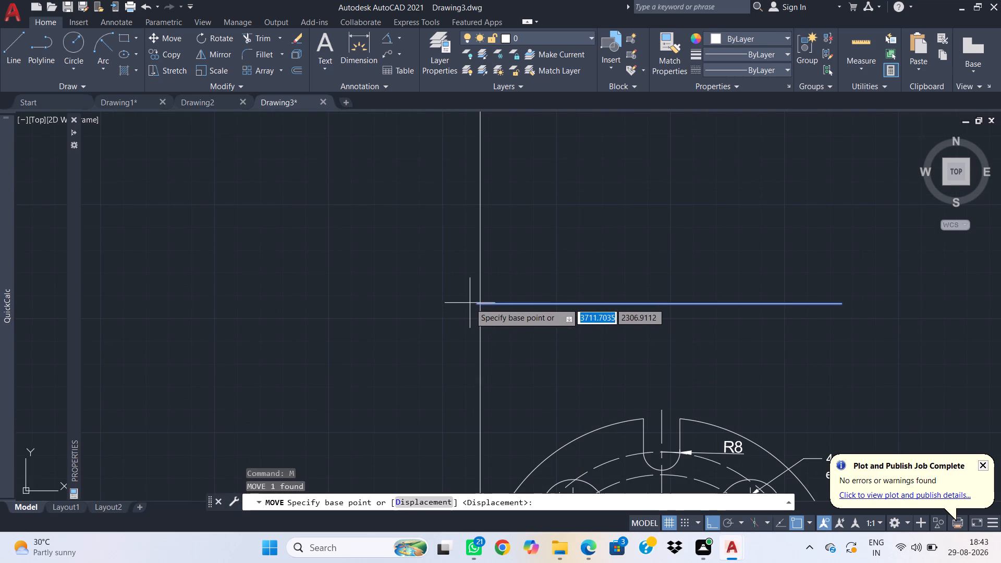
left_click(473, 303)
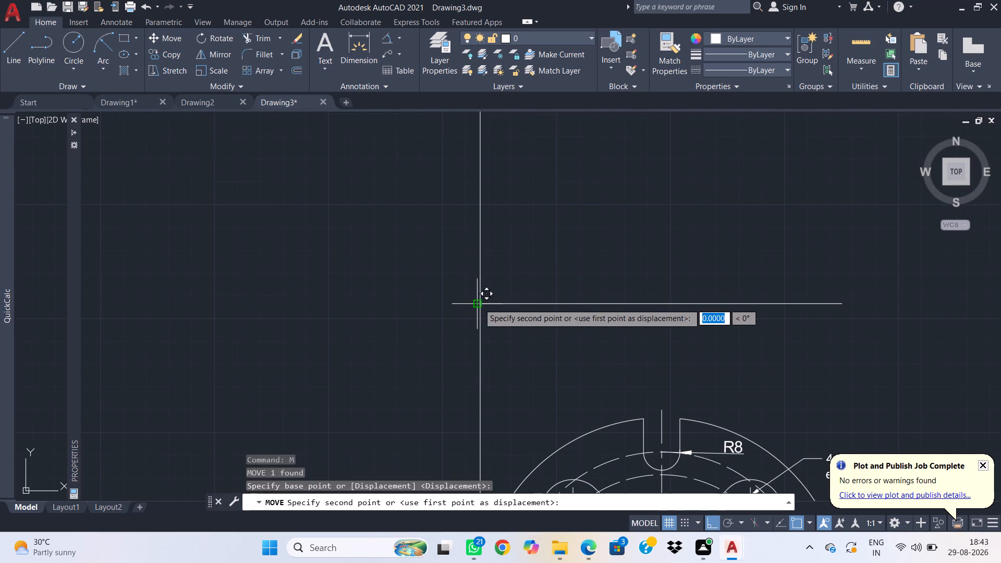
left_click(483, 303)
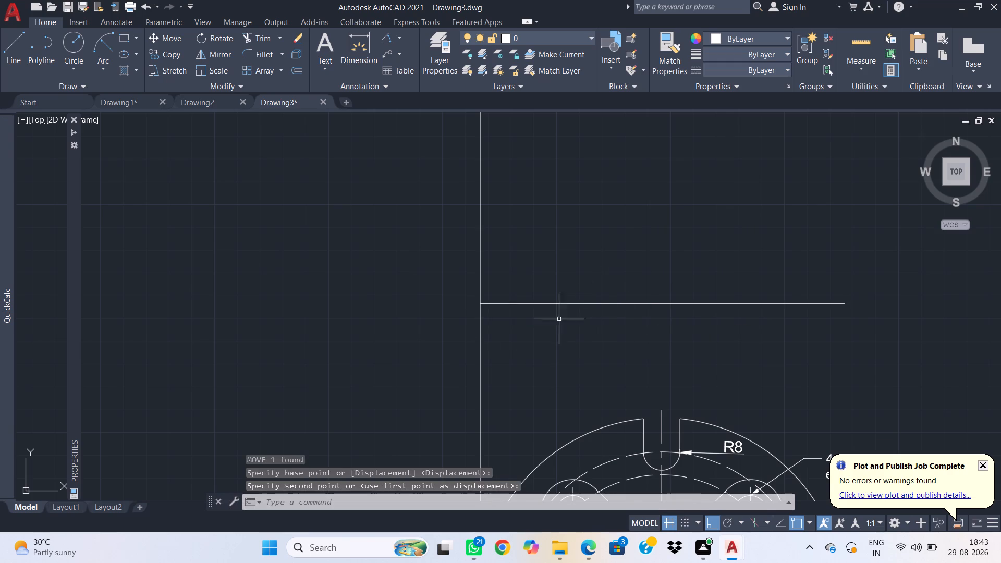
key("Escape")
Delete the vertical construction line at the flange's left side.
left_click_drag(544, 205, 526, 211)
left_click_drag(385, 253, 387, 277)
key("Delete")
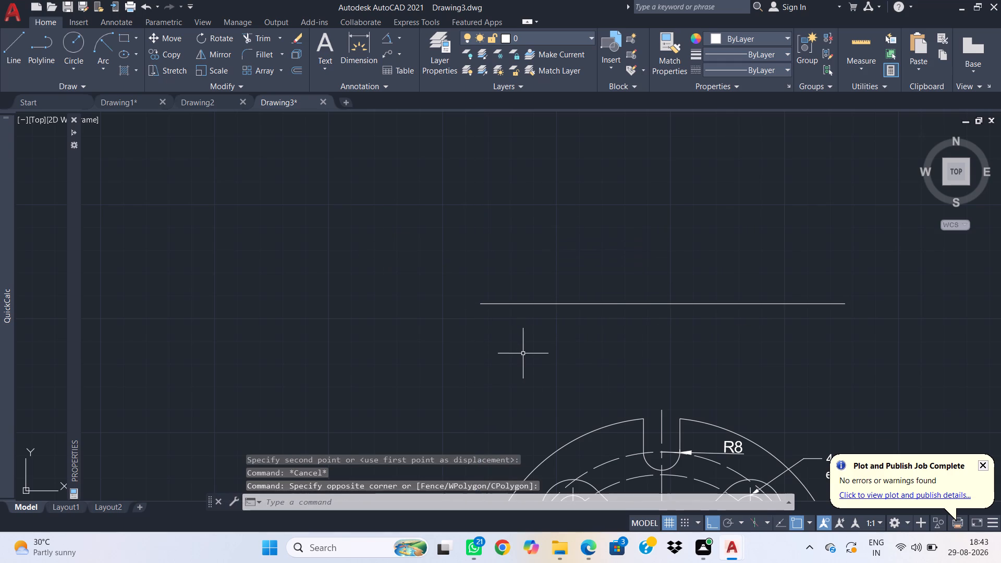
Draw a vertical line 11 long upward from the left end of the 160 long line.
middle_click_drag(626, 371, 550, 322)
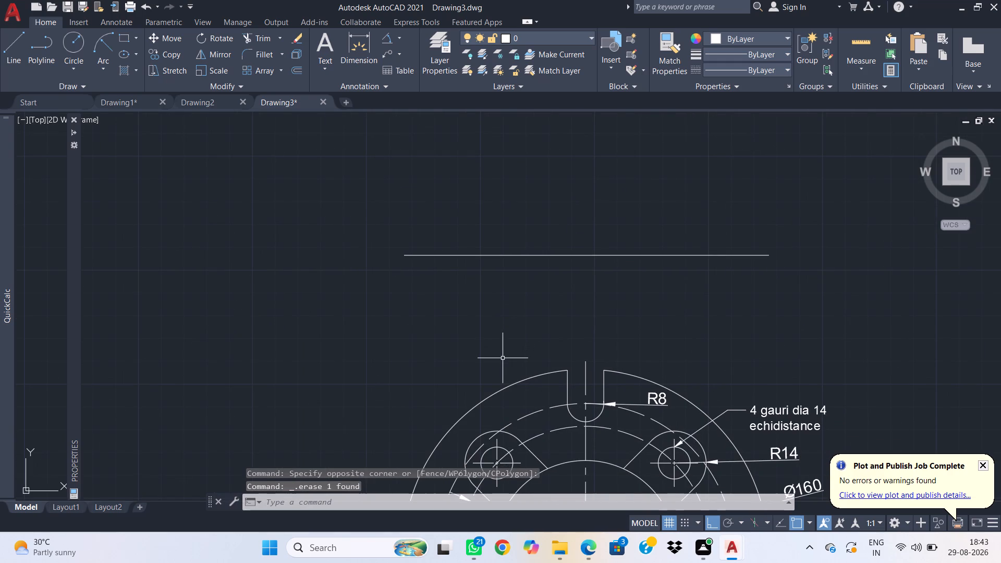
type("l")
key("space")
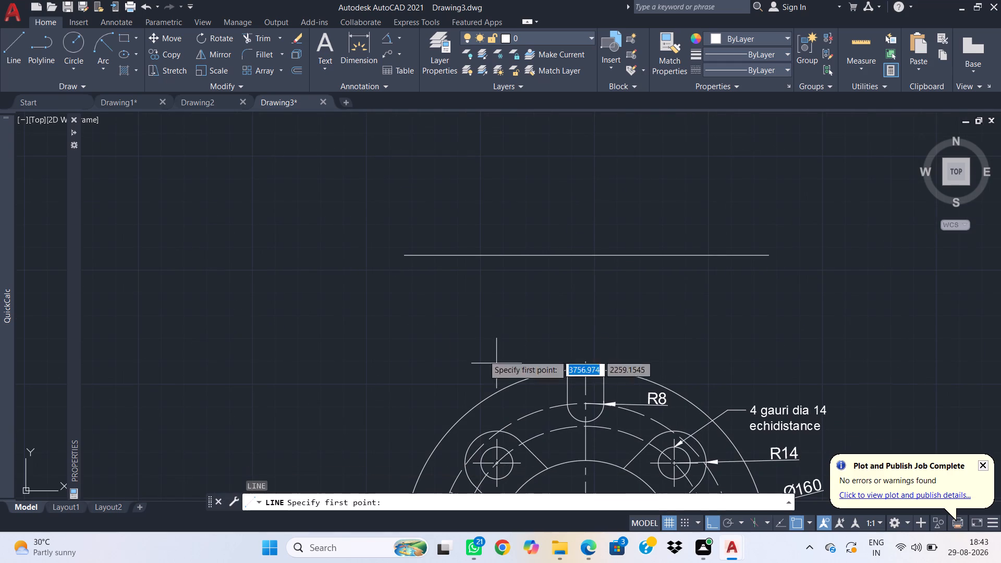
left_click_drag(407, 254, 408, 250)
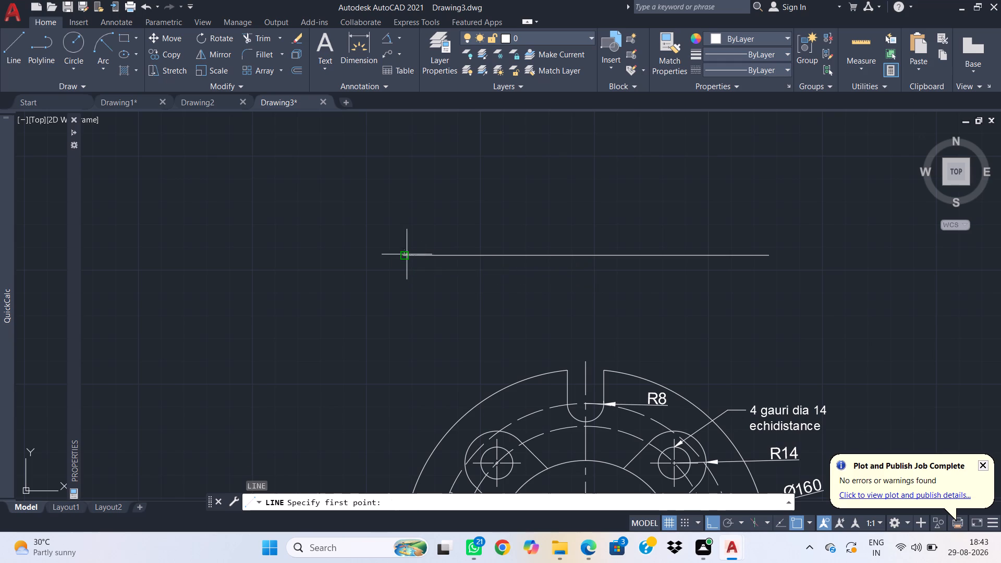
left_click_drag(408, 250, 409, 247)
type("11")
key("Return")
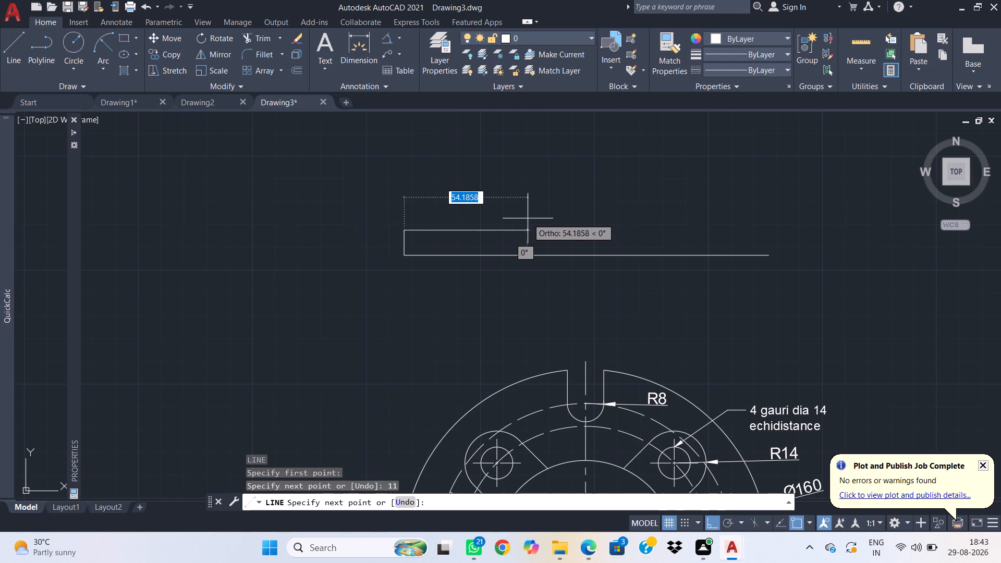
key("Escape")
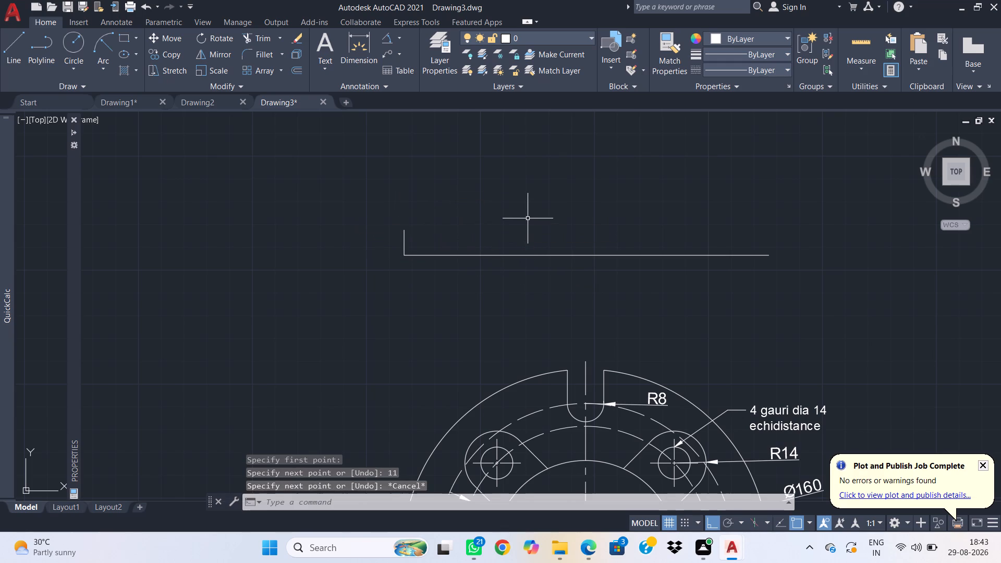
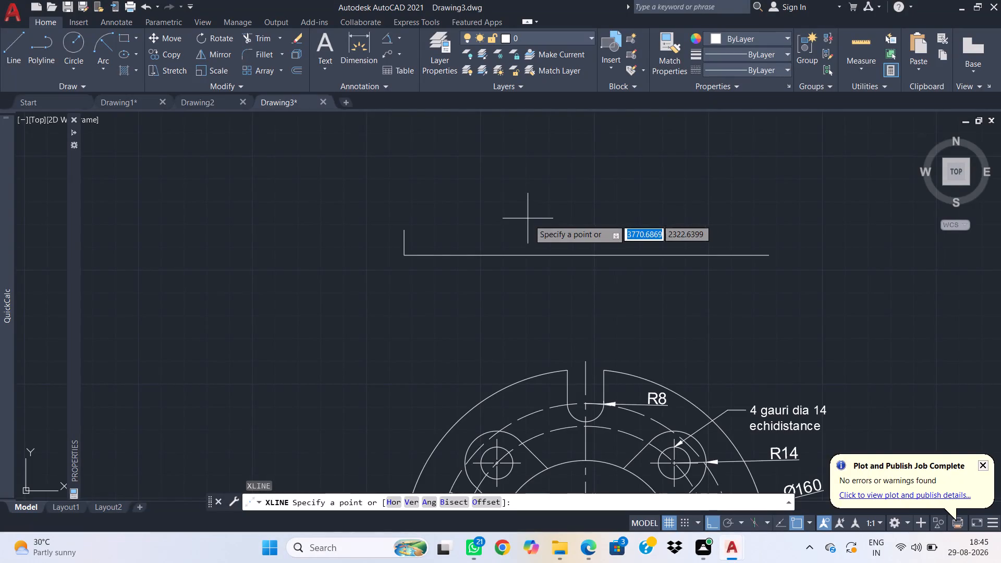
Draw a vertical construction line through the point where the upper-right boss's upper straight edge meets the large inner circle.
middle_click_drag(636, 384, 604, 268)
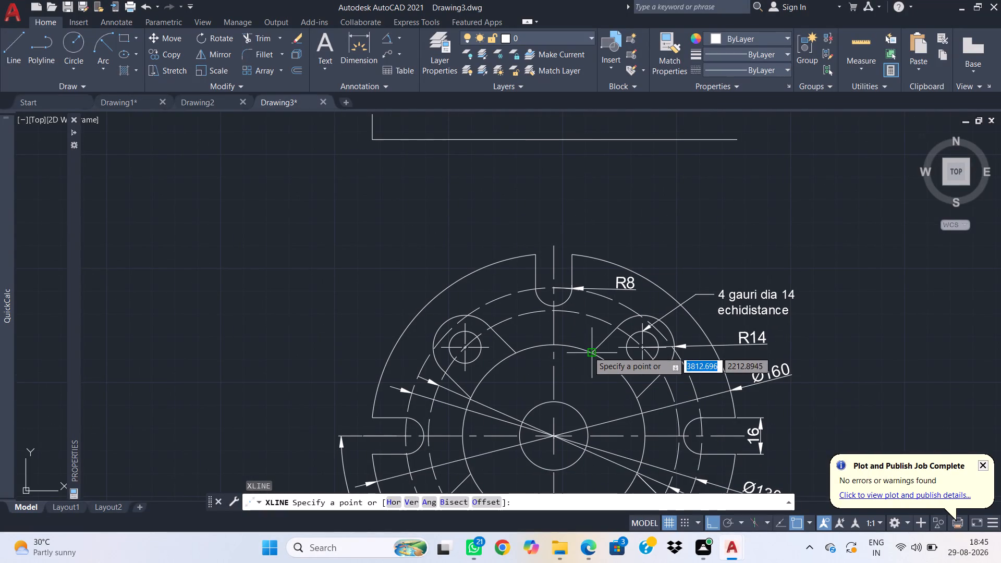
left_click(589, 351)
left_click(624, 155)
key("Escape")
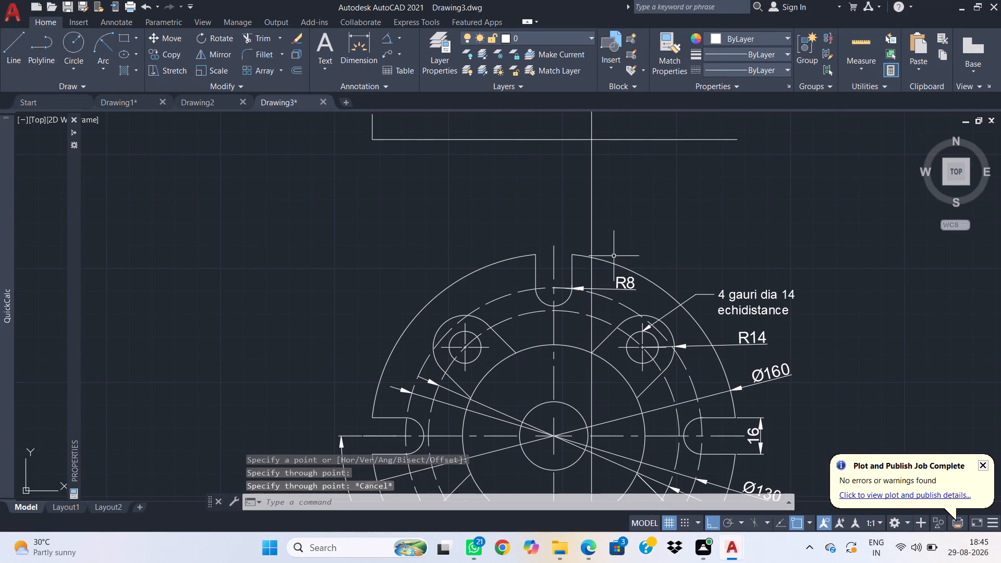
key("v")
key("Escape")
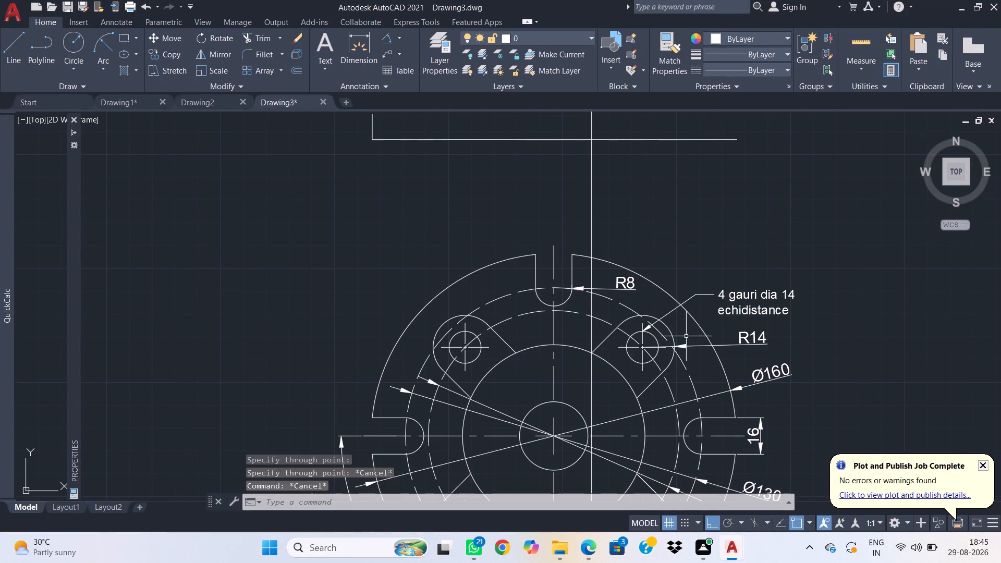
Draw a vertical construction line through the outermost right point of the upper-right R14 boss arc.
key("space")
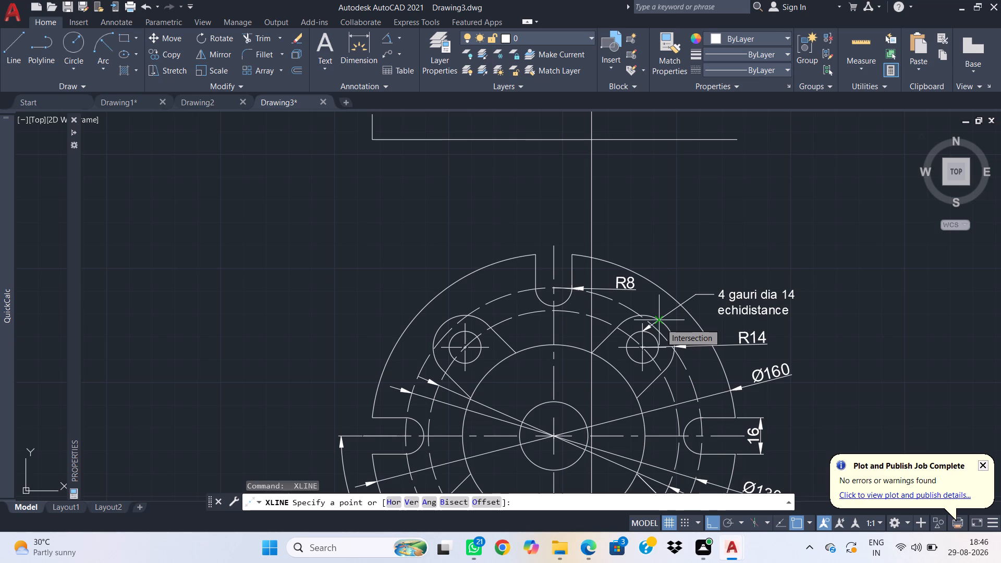
left_click(674, 351)
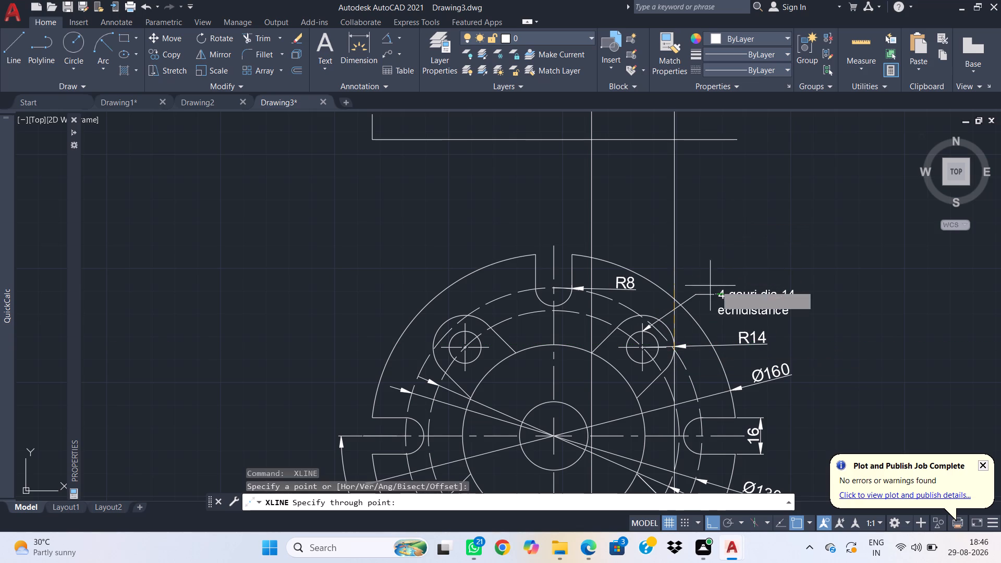
left_click(741, 205)
key("Escape")
Draw a line 11 up from the base line's right end and across to the left edge's top, closing the rectangle.
middle_click_drag(649, 200, 614, 280)
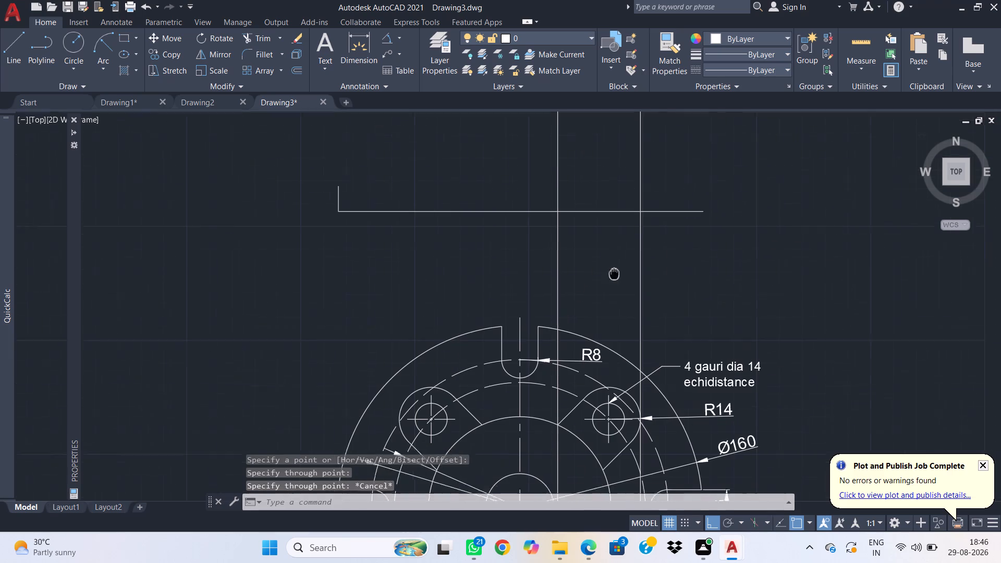
middle_click_drag(614, 280, 614, 281)
key("l")
key("space")
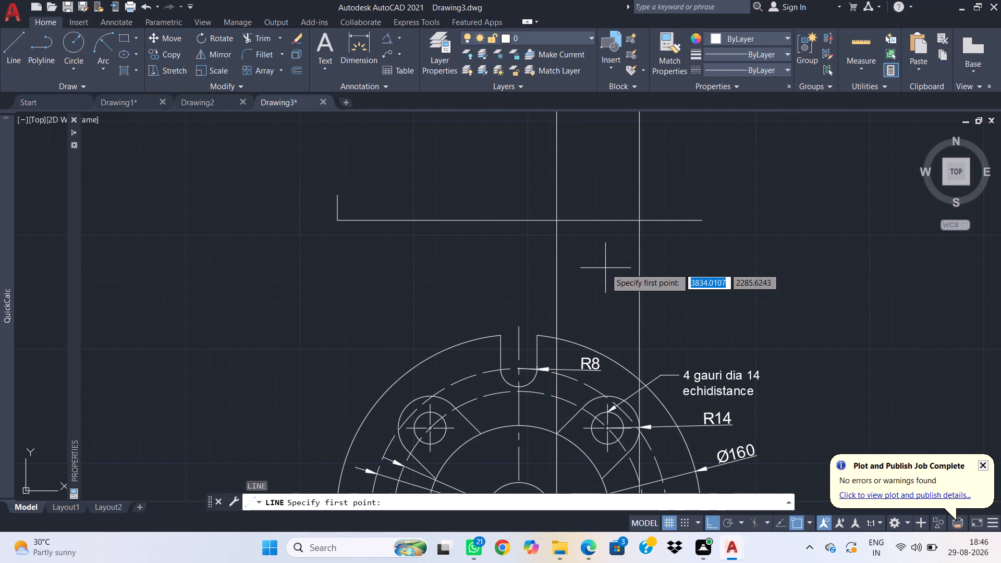
left_click(702, 222)
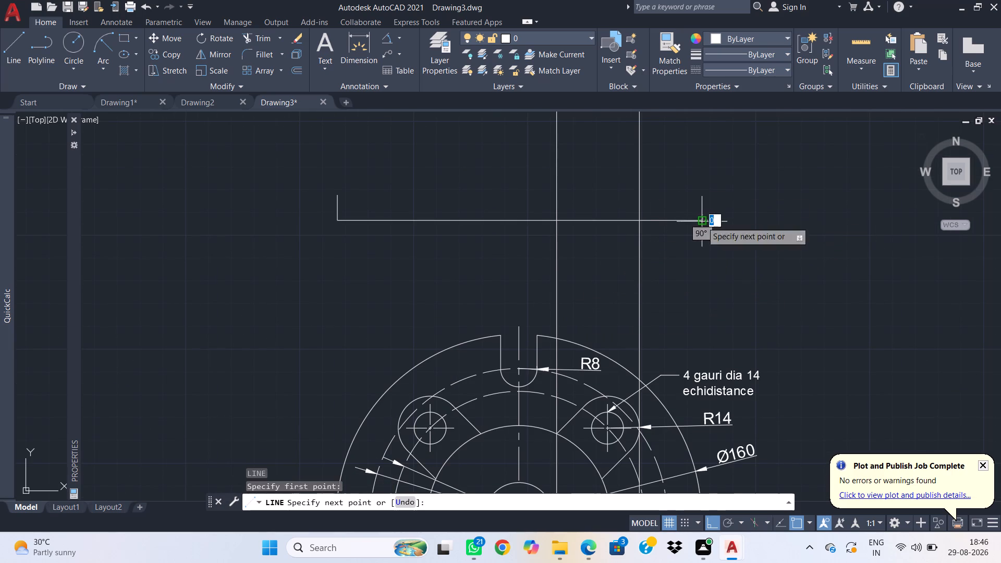
type("11")
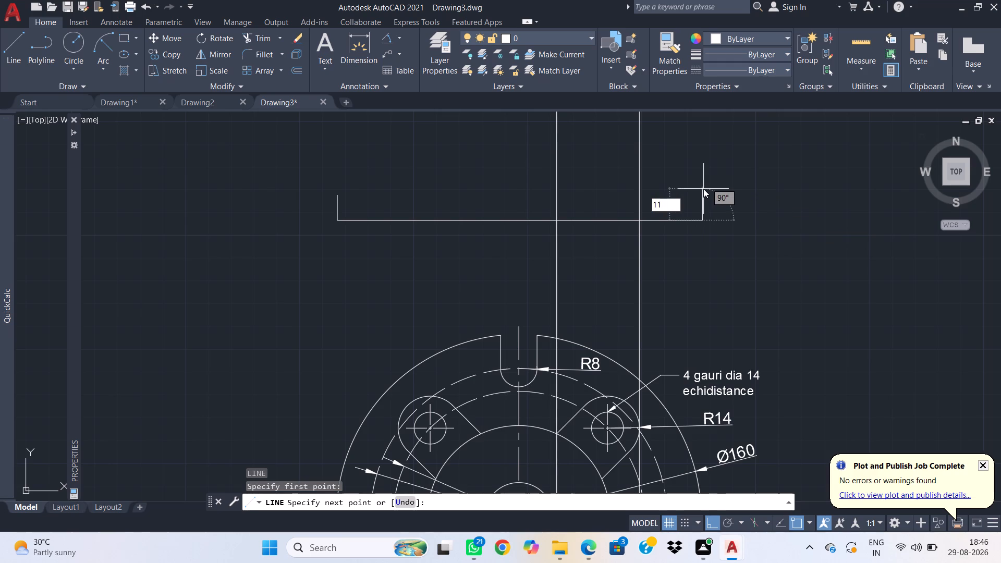
key("Return")
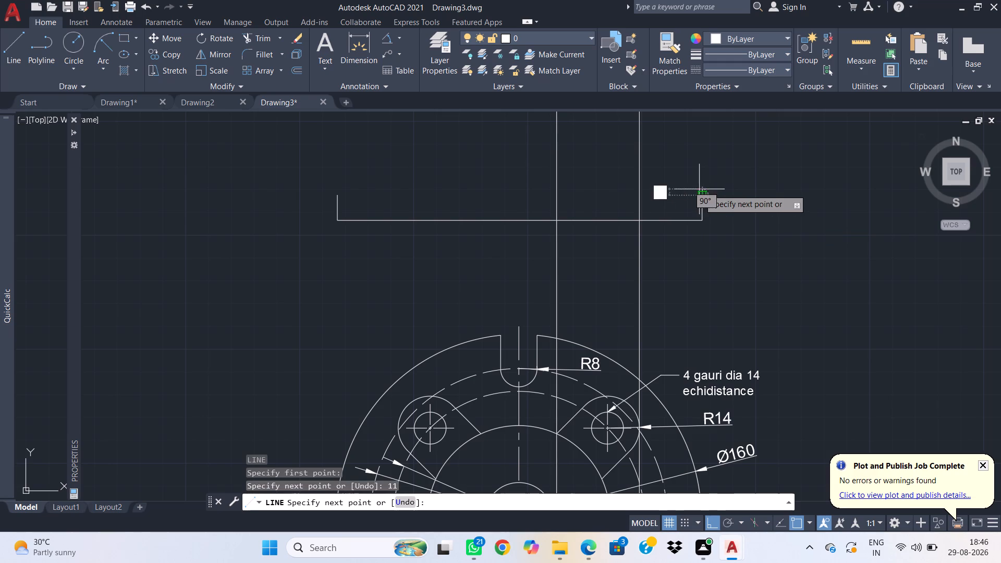
left_click(336, 198)
key("Escape")
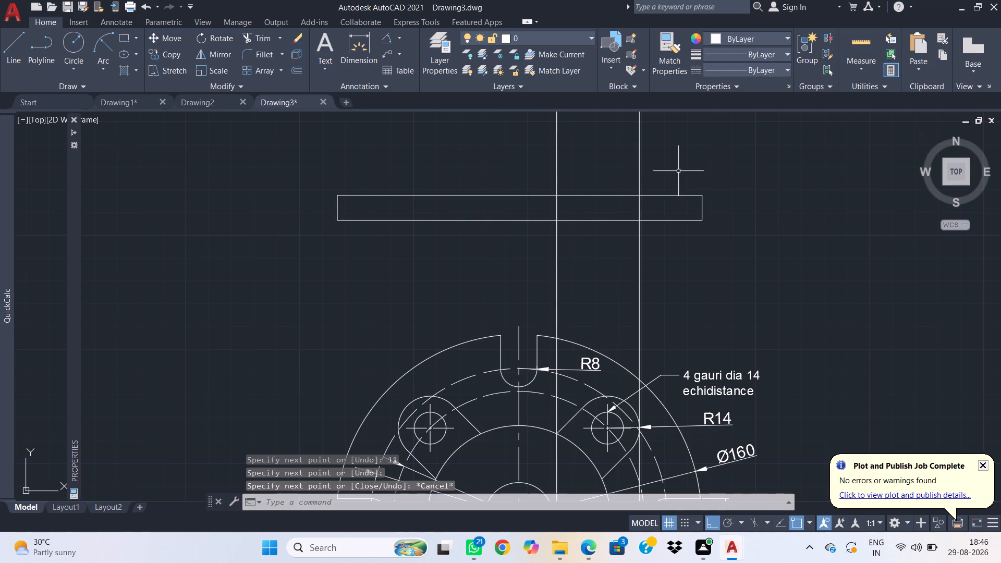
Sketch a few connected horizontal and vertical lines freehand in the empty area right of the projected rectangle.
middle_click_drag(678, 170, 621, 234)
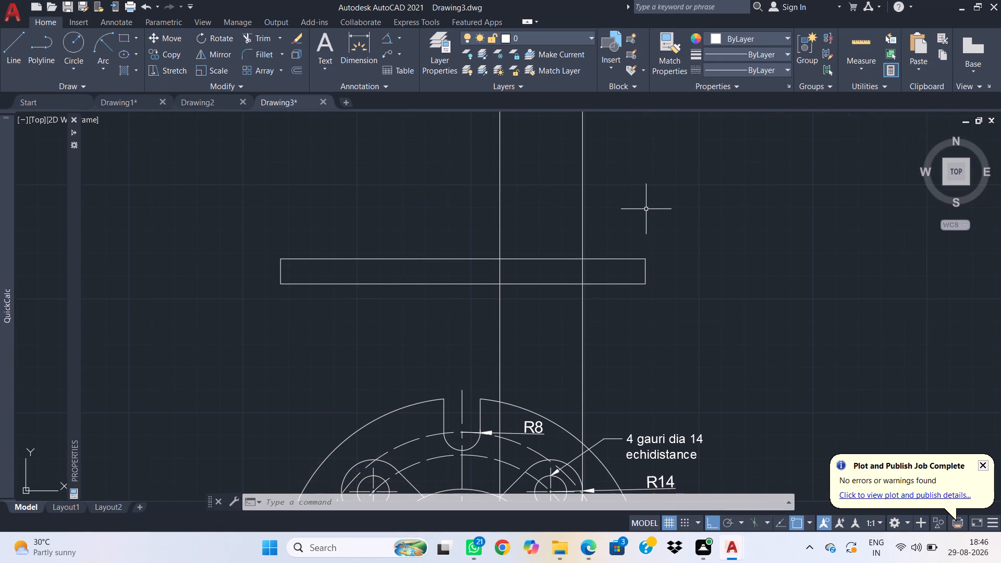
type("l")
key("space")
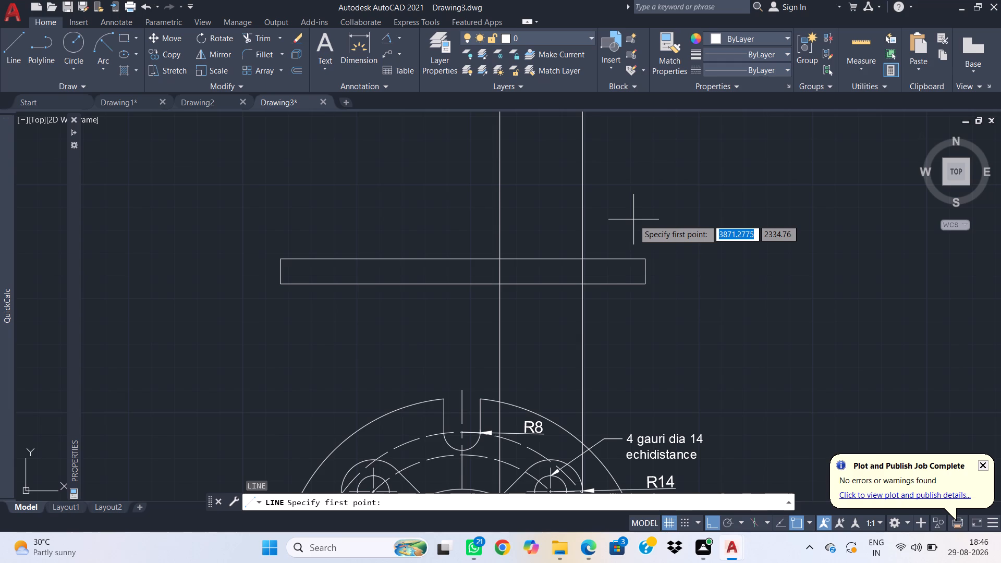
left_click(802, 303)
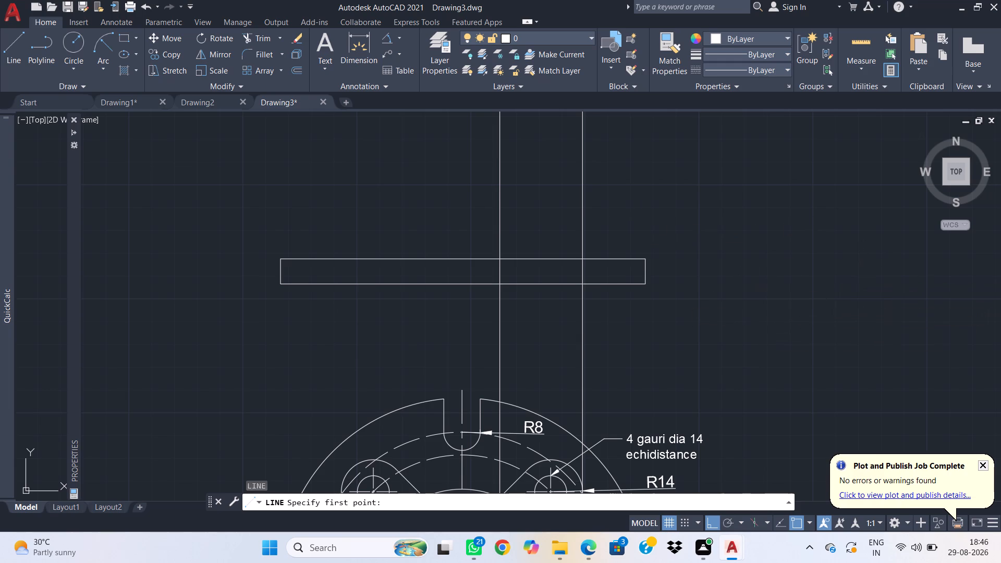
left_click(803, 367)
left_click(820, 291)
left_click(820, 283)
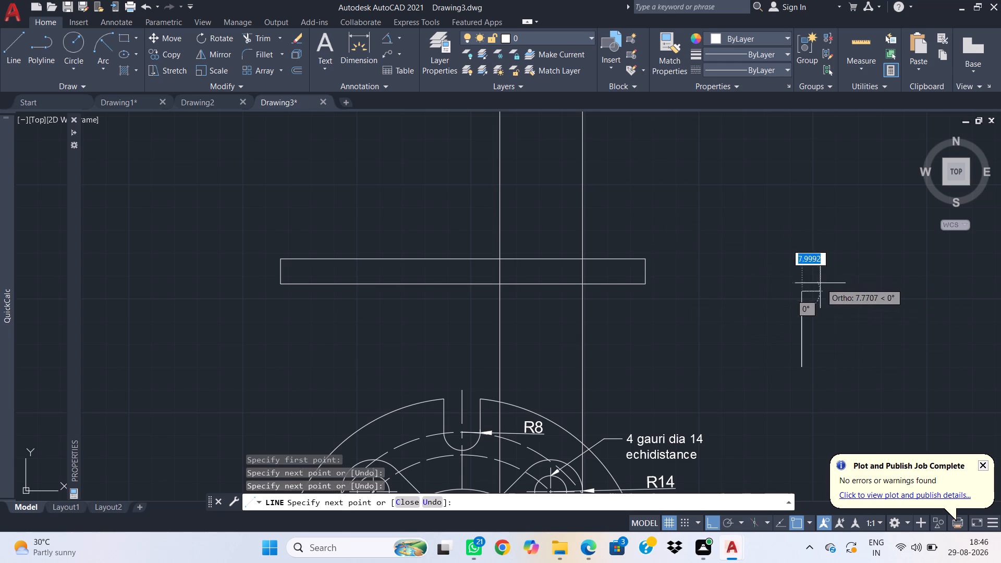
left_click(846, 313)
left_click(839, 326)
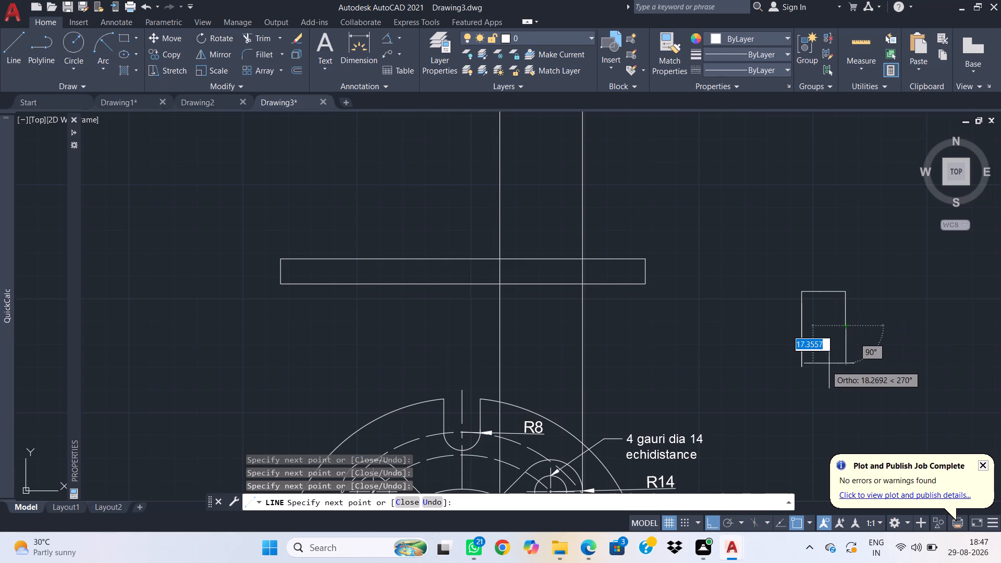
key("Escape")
Draw a circle of diameter 70 centred on the flange's centre.
middle_click_drag(755, 278, 753, 196)
middle_click_drag(732, 345, 778, 183)
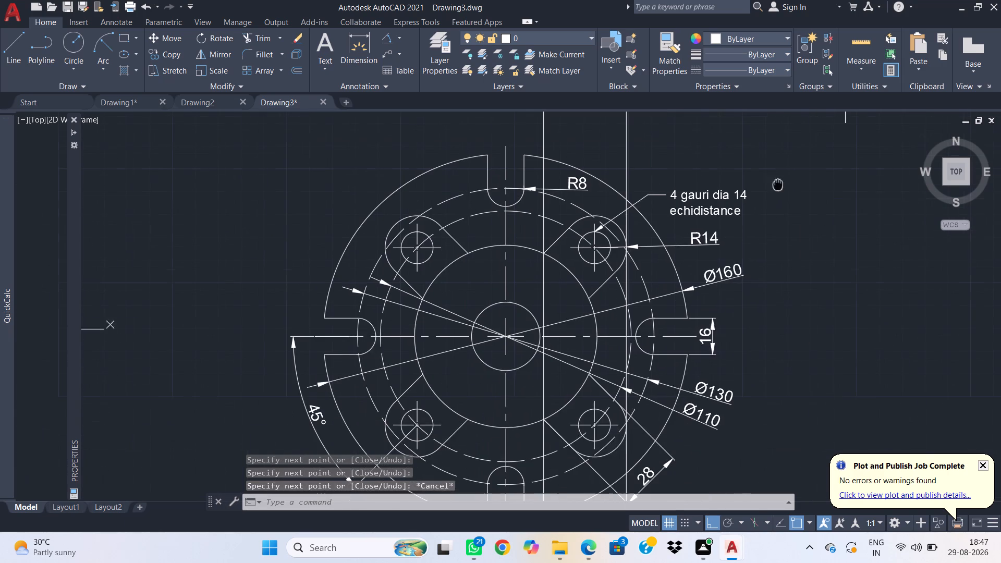
key("c")
key("space")
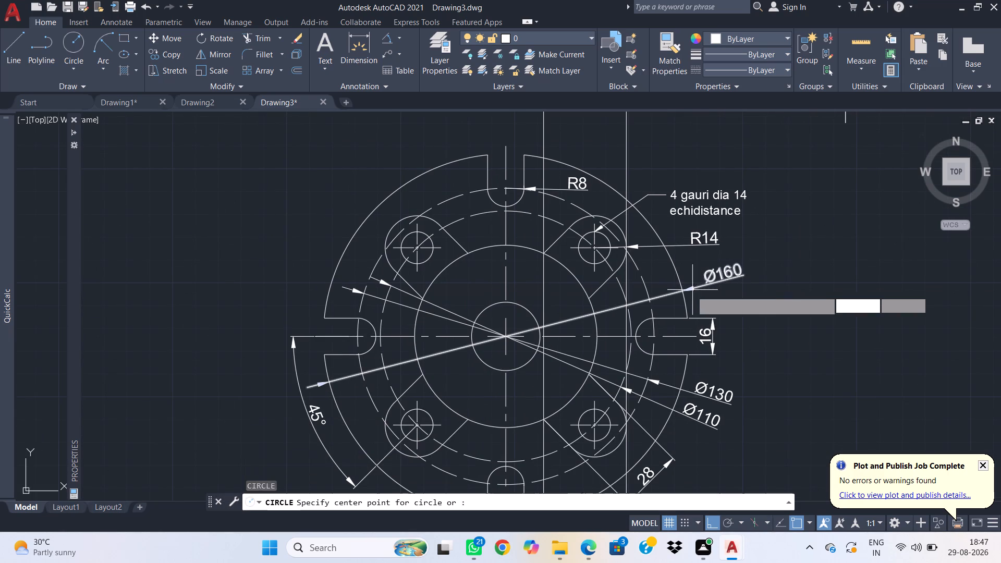
left_click(508, 336)
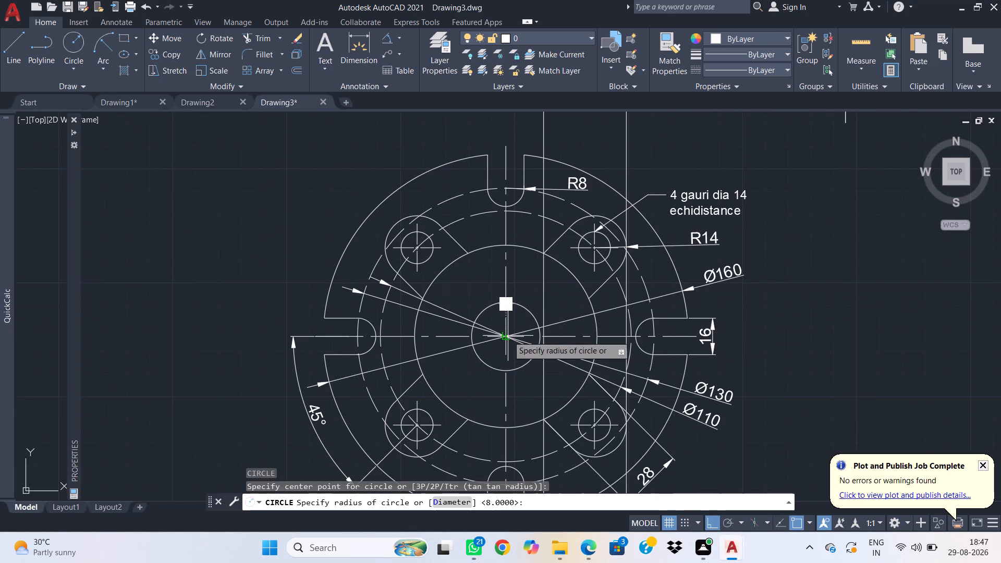
type("d")
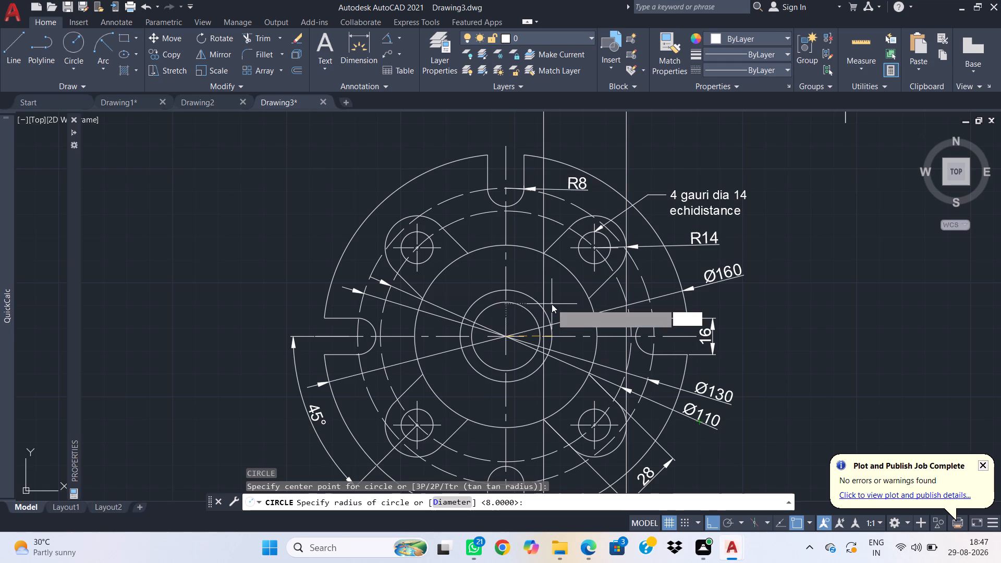
key("space")
type("70")
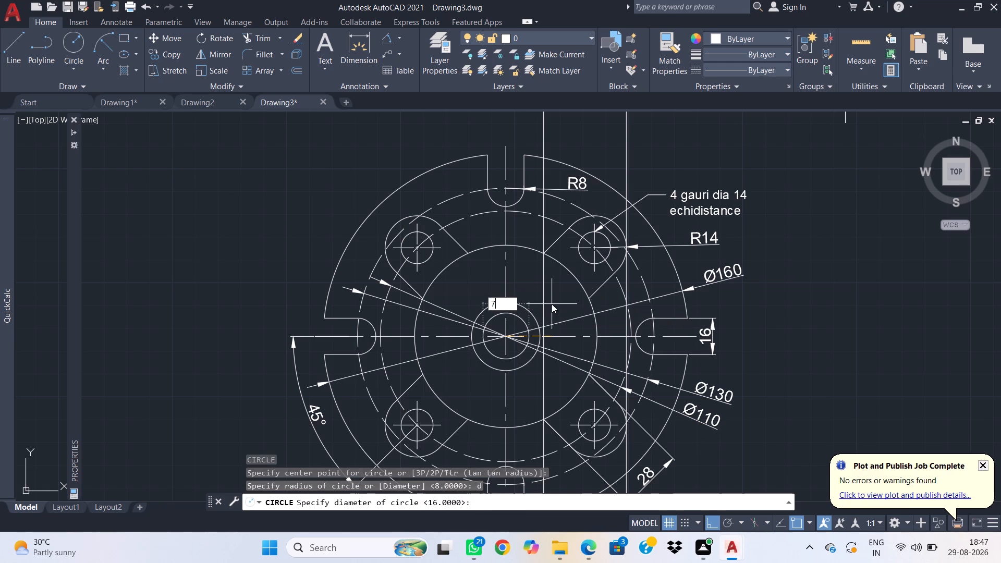
key("Return")
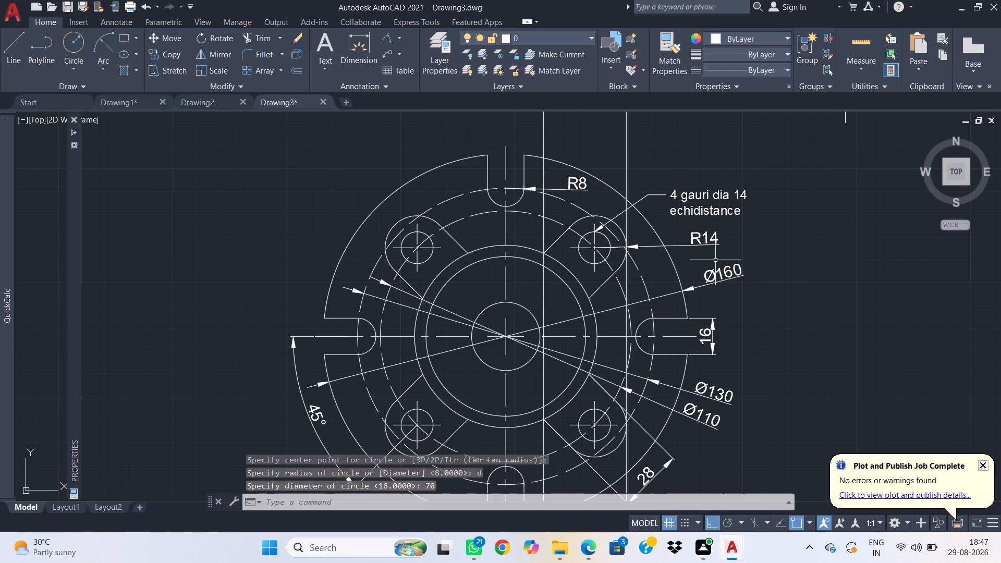
key("Escape")
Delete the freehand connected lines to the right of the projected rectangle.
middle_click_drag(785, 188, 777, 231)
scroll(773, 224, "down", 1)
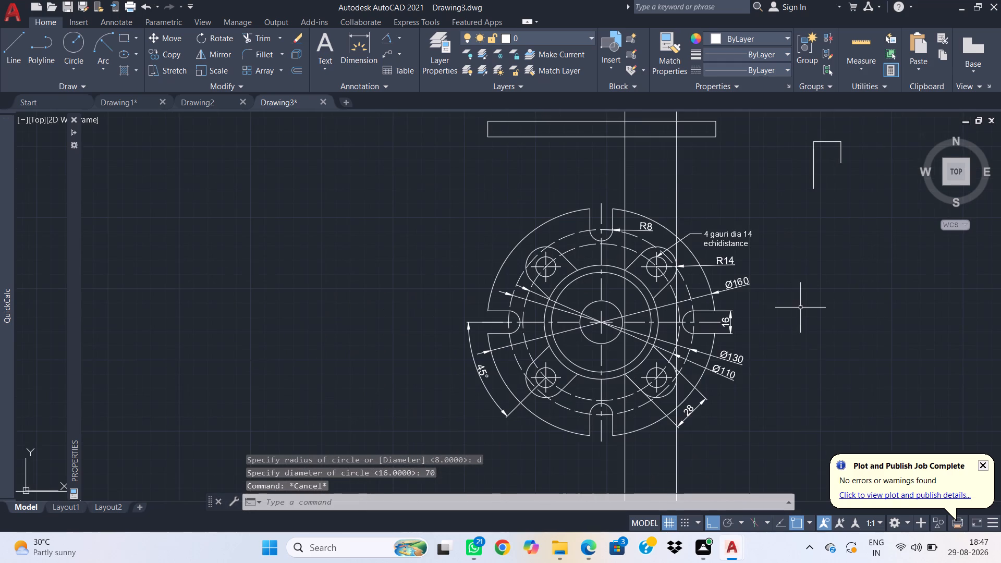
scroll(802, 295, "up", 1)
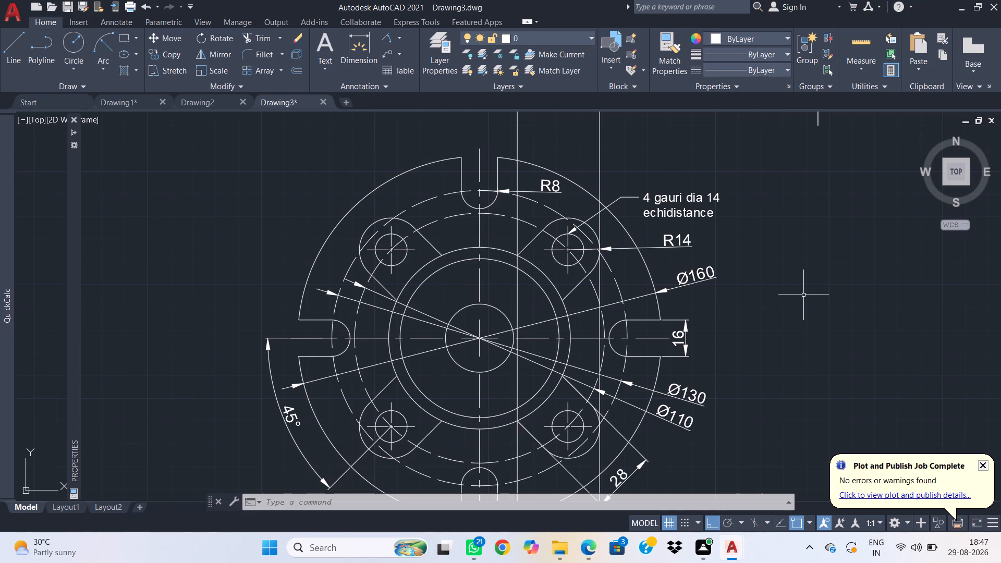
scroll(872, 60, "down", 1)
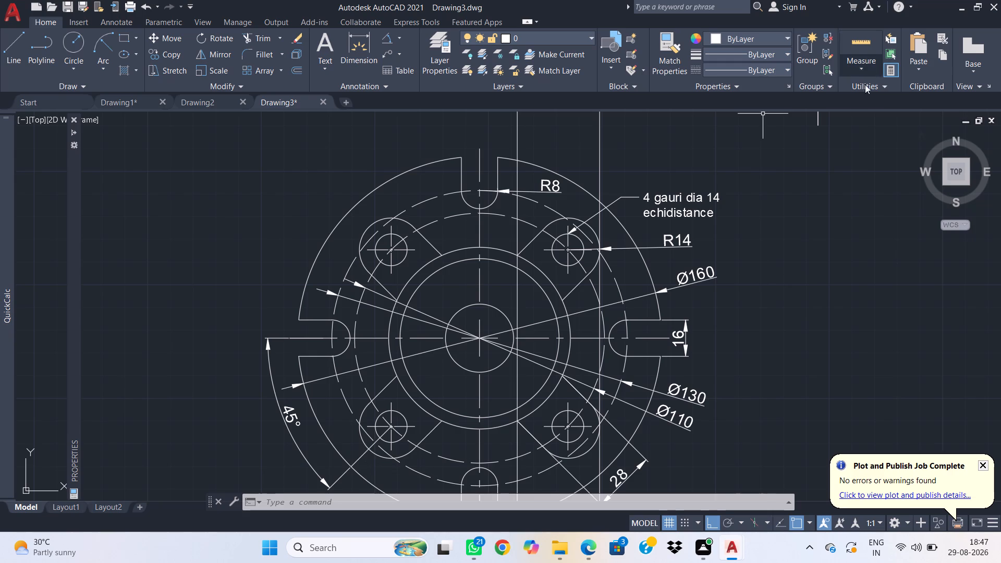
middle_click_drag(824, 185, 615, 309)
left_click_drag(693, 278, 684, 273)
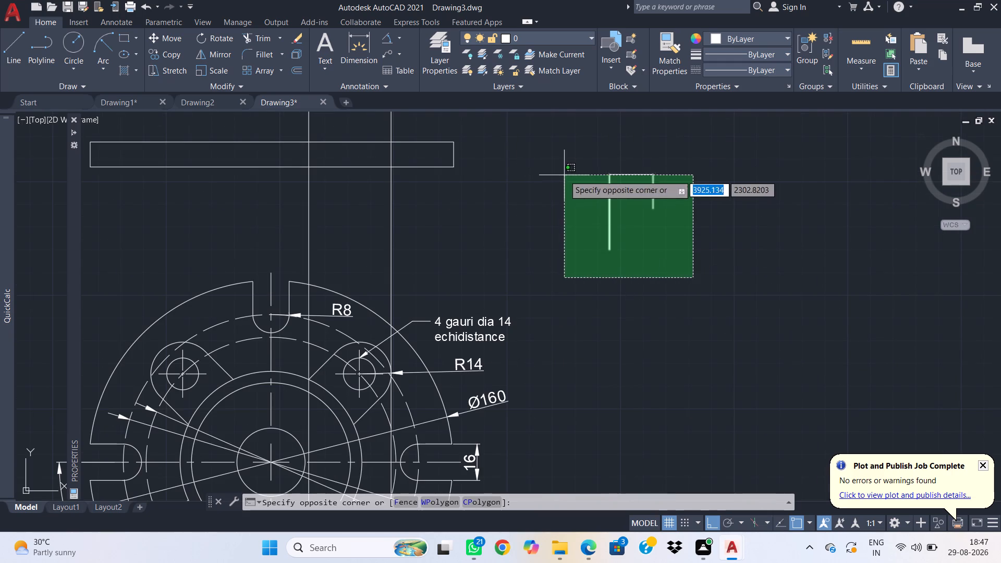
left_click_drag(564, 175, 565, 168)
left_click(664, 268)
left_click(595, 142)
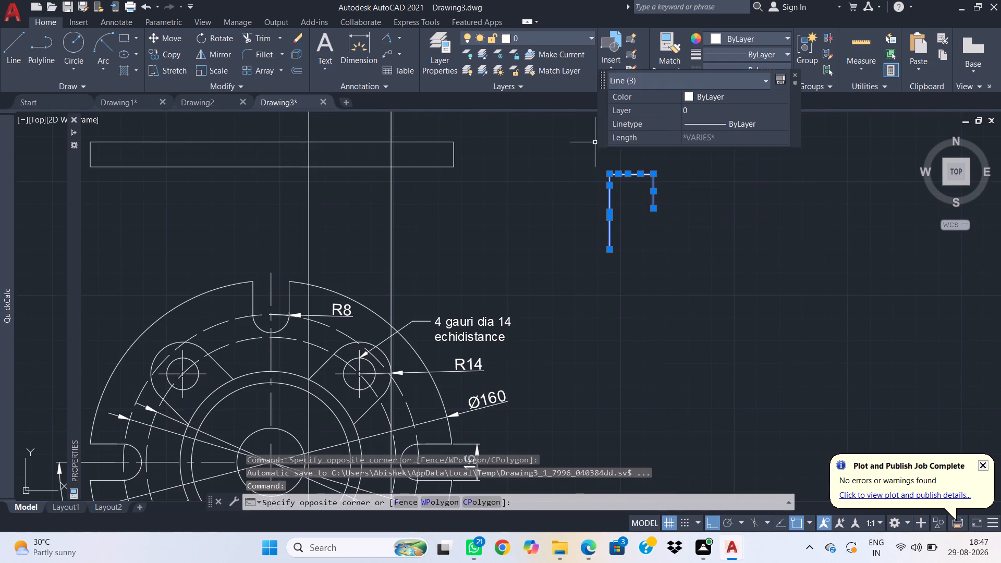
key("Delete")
Sketch connected vertical and horizontal lines freehand in the empty area right of the flange.
type("l")
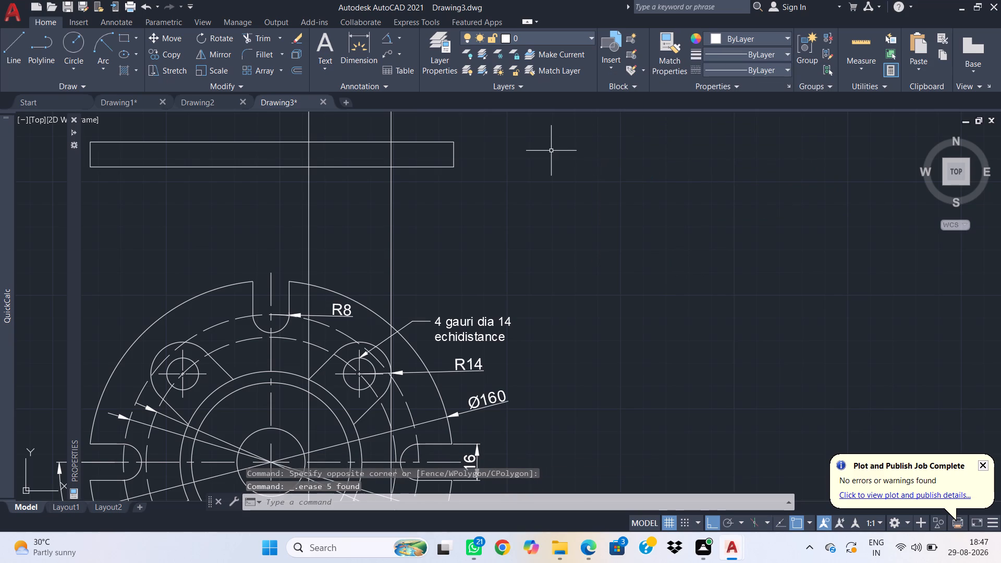
key("space")
left_click(754, 350)
left_click(770, 250)
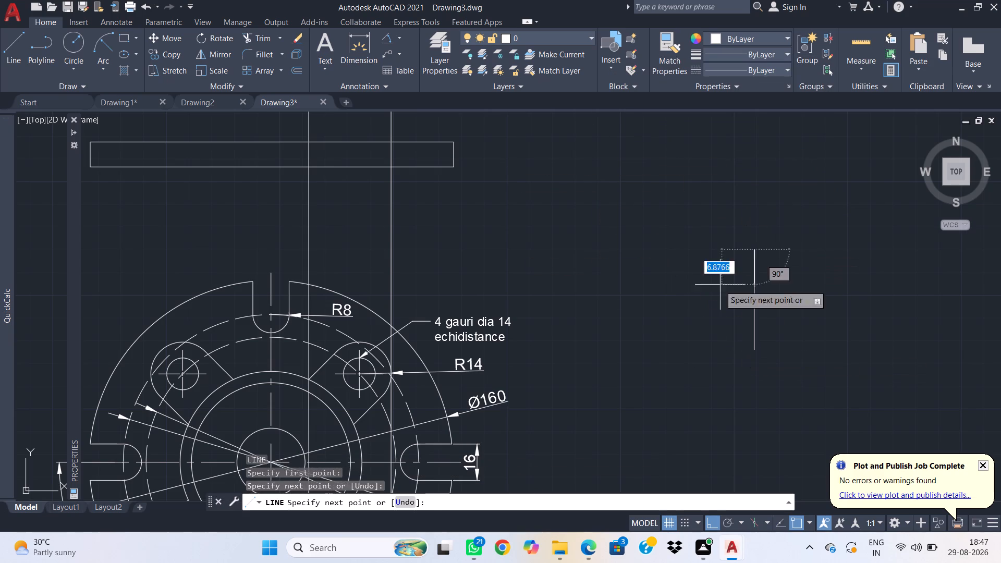
left_click(717, 289)
left_click(808, 283)
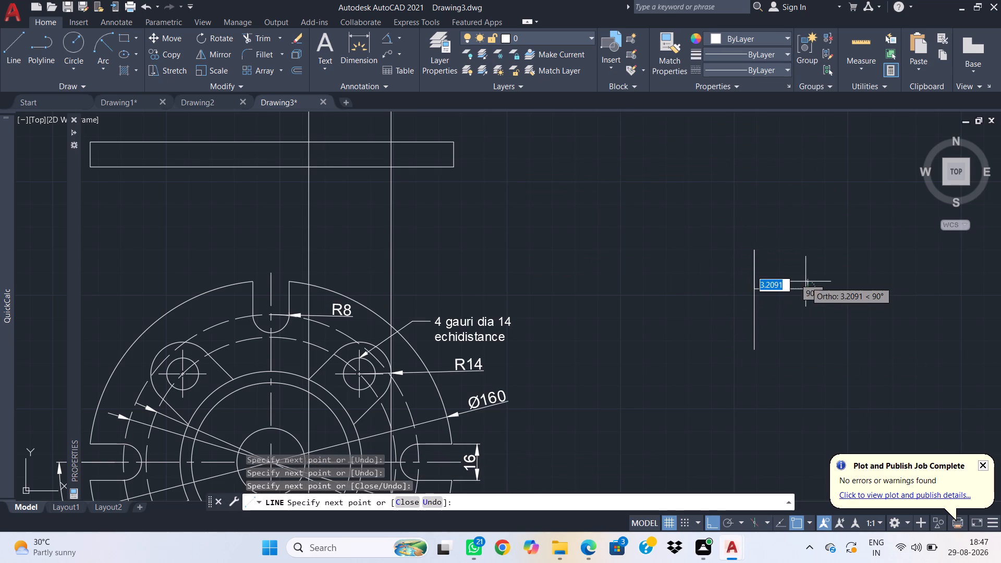
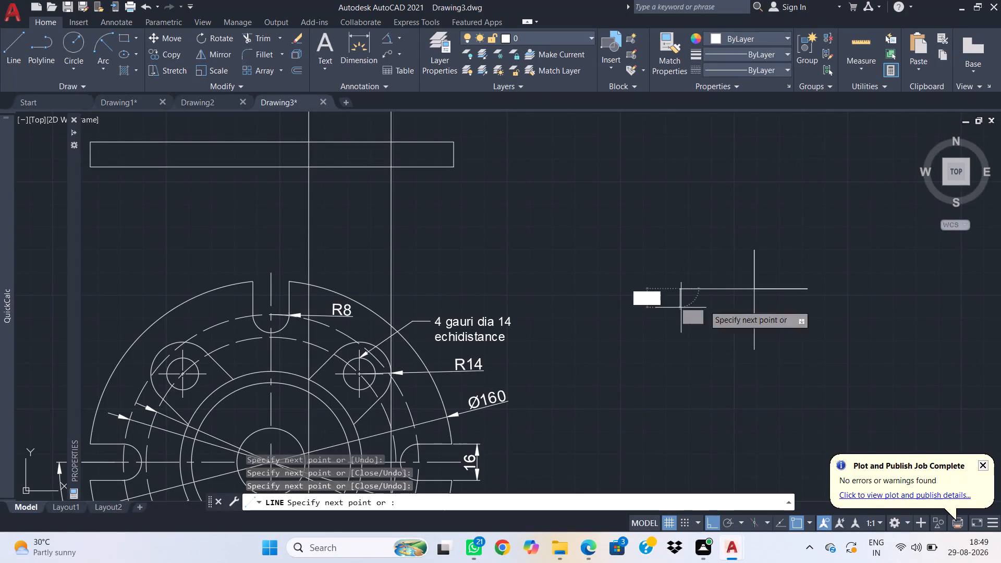
Continue the freehand chain of connected horizontal, vertical and diagonal lines in the empty area right of the flange.
left_click(733, 277)
left_click(763, 321)
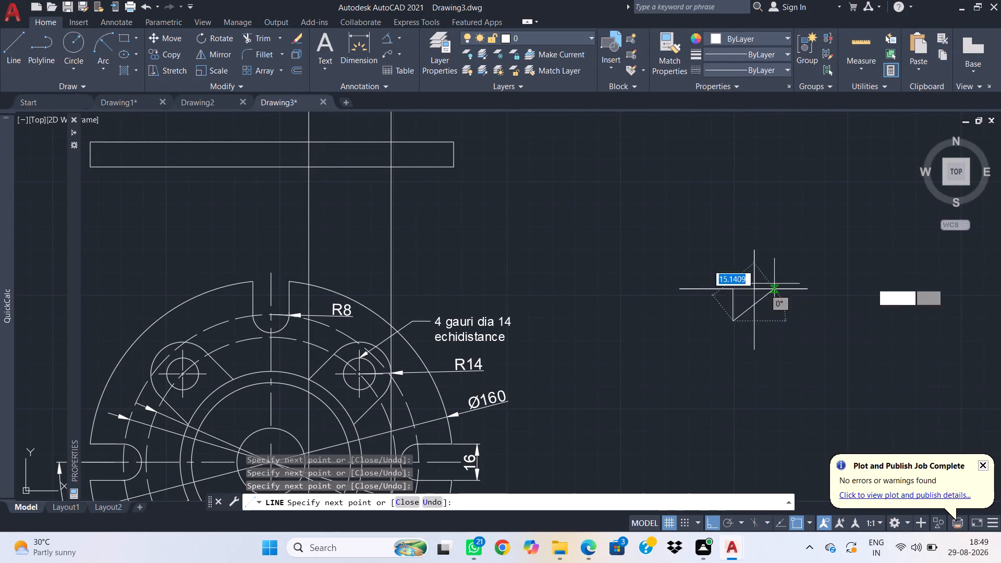
left_click(779, 262)
left_click(782, 297)
left_click(782, 289)
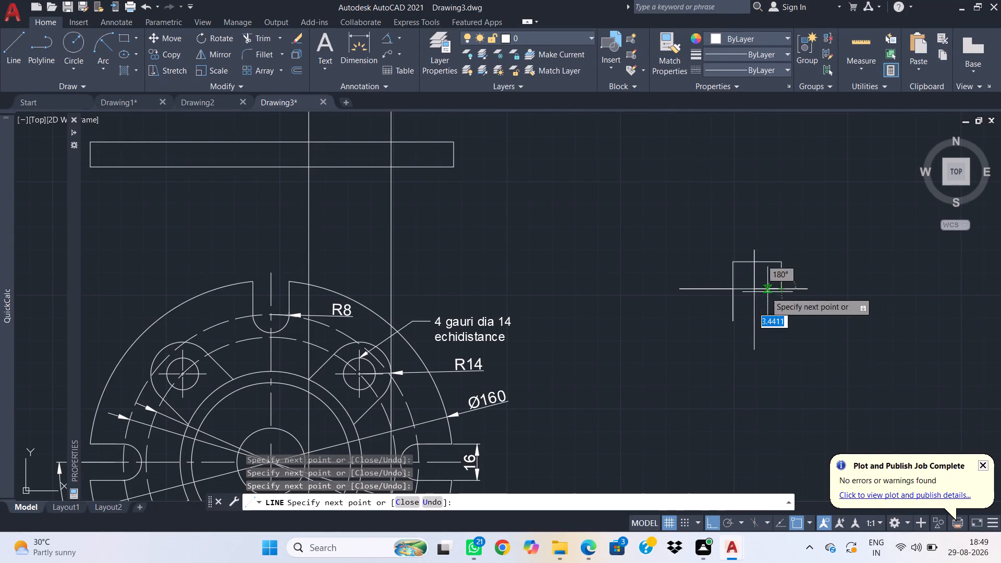
left_click(763, 293)
left_click(757, 265)
left_click_drag(780, 291, 780, 297)
left_click(778, 308)
left_click_drag(754, 292, 748, 276)
left_click_drag(783, 260, 785, 287)
left_click_drag(759, 278, 748, 285)
left_click_drag(729, 266, 725, 295)
left_click_drag(694, 276, 725, 296)
left_click_drag(752, 274, 755, 298)
left_click_drag(755, 300, 756, 299)
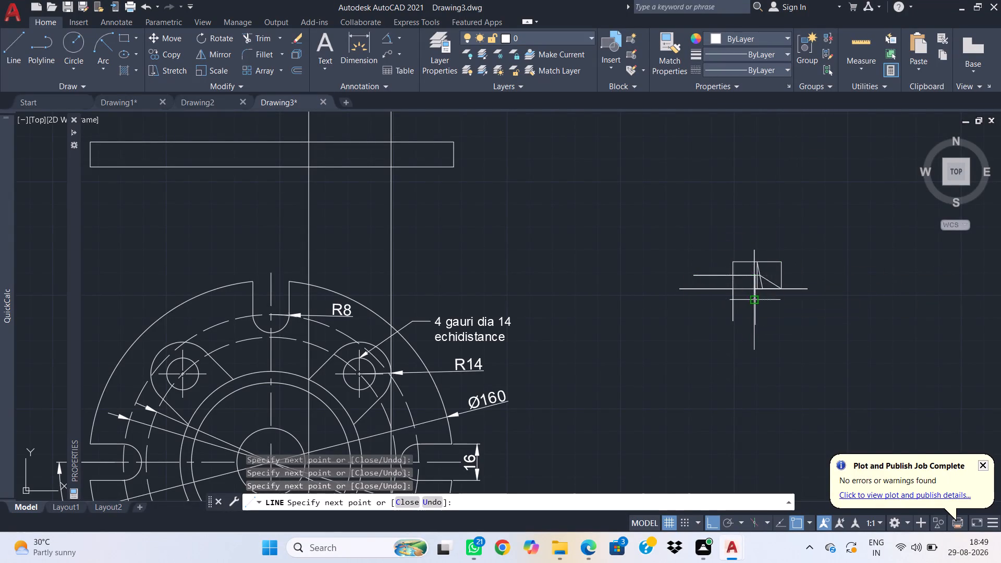
left_click_drag(756, 299, 758, 284)
left_click_drag(762, 259, 738, 287)
left_click_drag(719, 289, 720, 280)
left_click_drag(734, 252, 760, 301)
left_click_drag(774, 308, 765, 297)
left_click_drag(717, 253, 726, 272)
left_click_drag(747, 290, 756, 295)
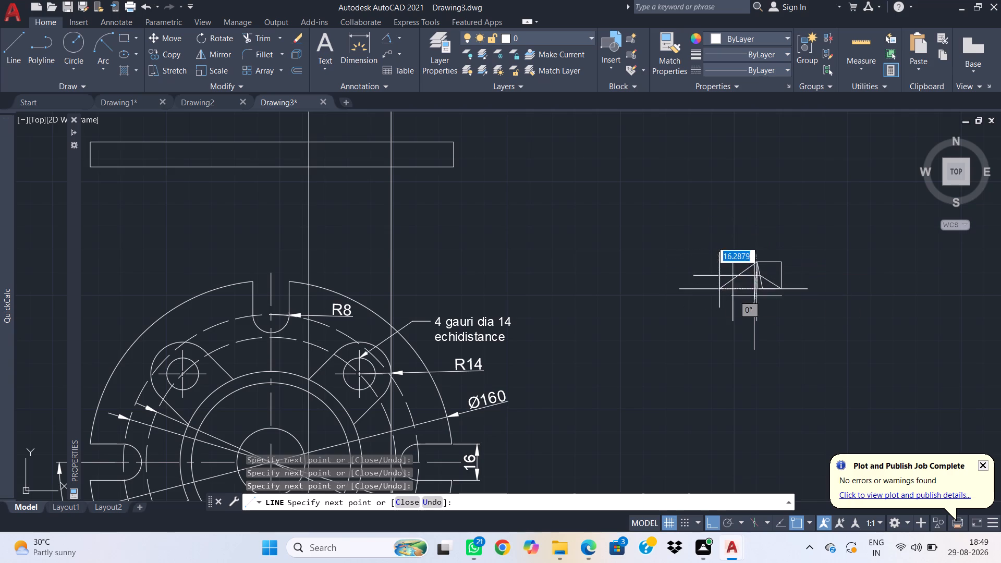
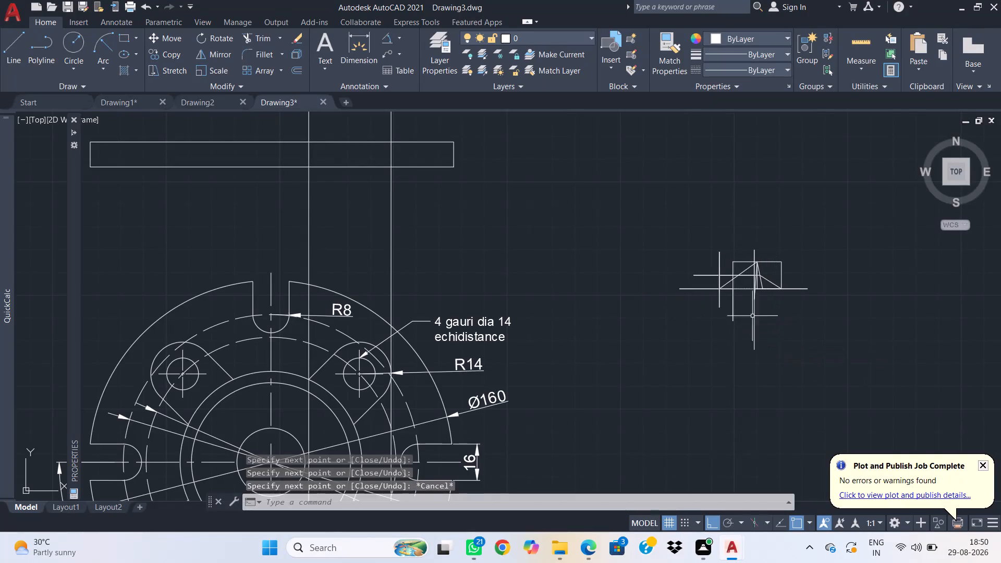
Erase all the freehand connected lines in the empty area right of the flange.
key("Escape")
left_click_drag(816, 359, 798, 329)
left_click(661, 206)
key("Delete")
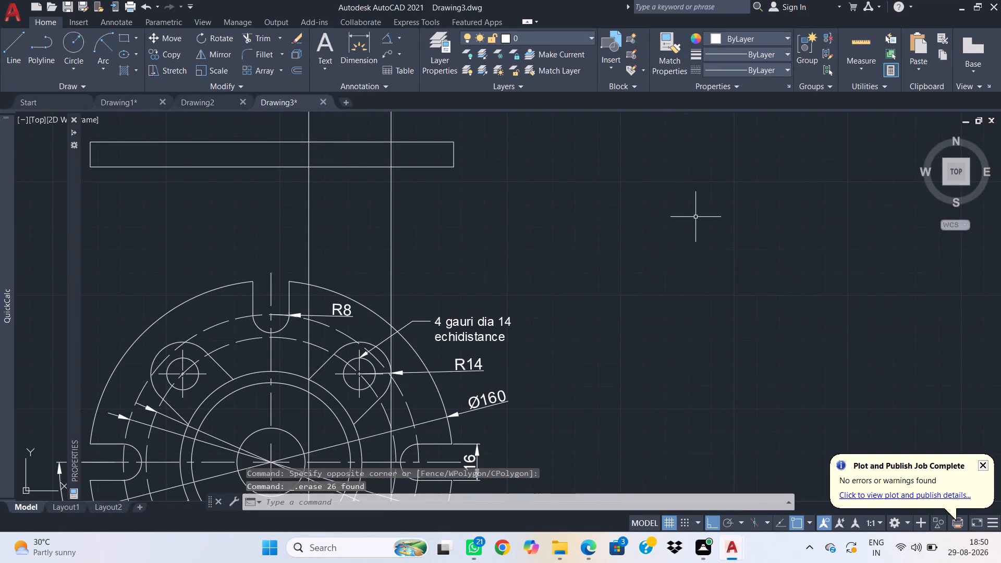
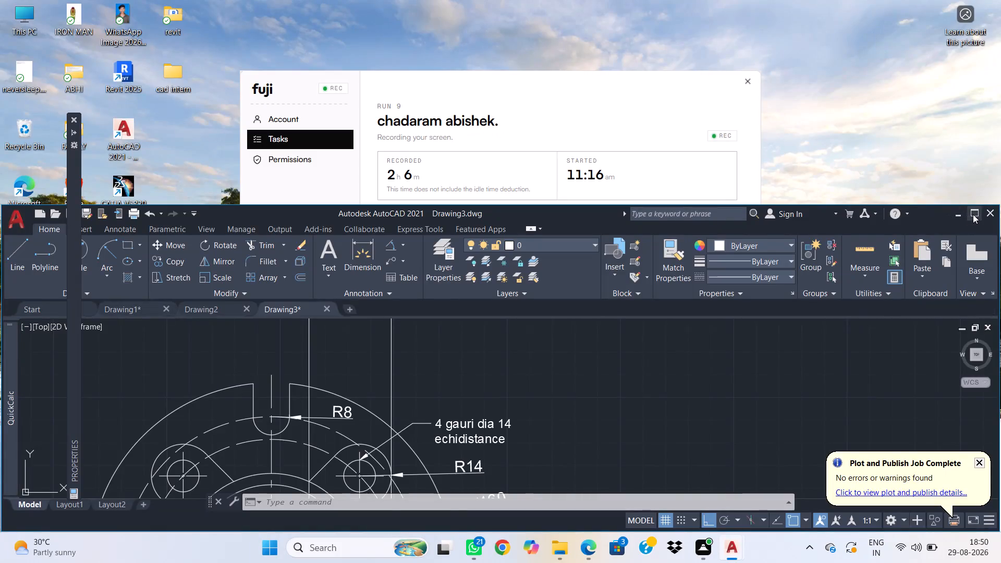
Draw a 35-high, three-sided line outline on top of the 160 by 11 rectangle, spanning between the two vertical construction lines.
left_click(973, 214)
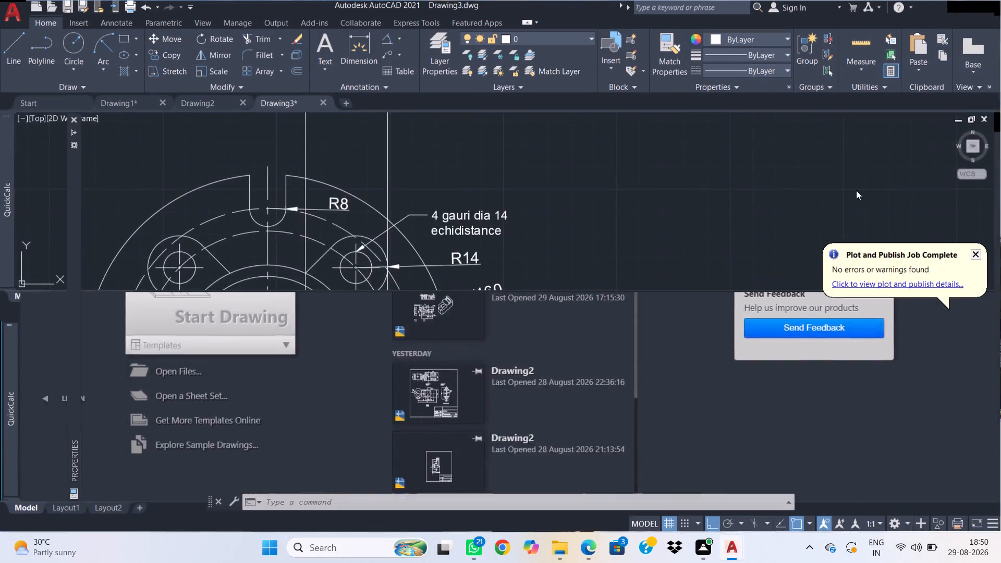
scroll(522, 230, "down", 1)
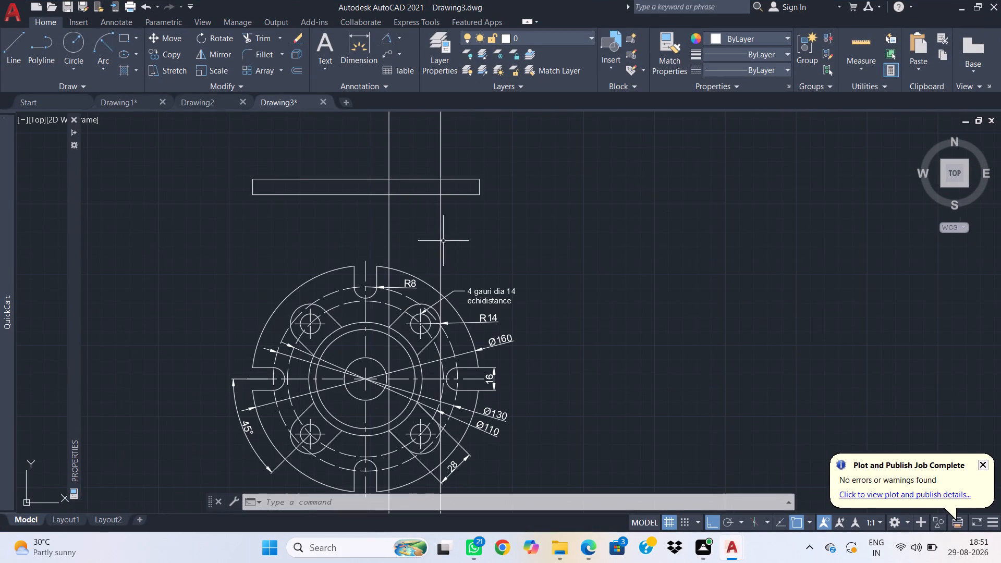
middle_click_drag(444, 241, 759, 222)
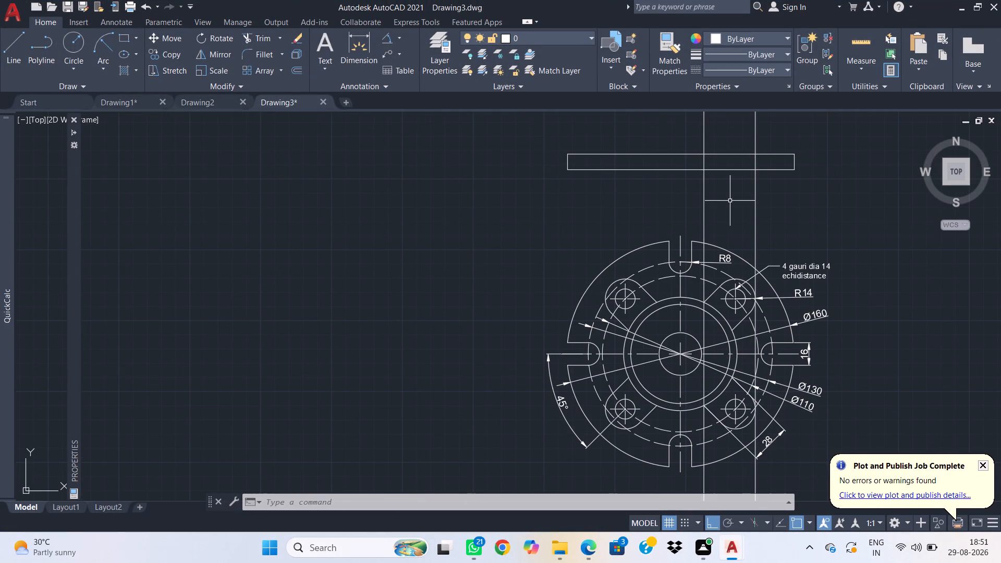
type("l")
key("space")
middle_click_drag(851, 177, 817, 231)
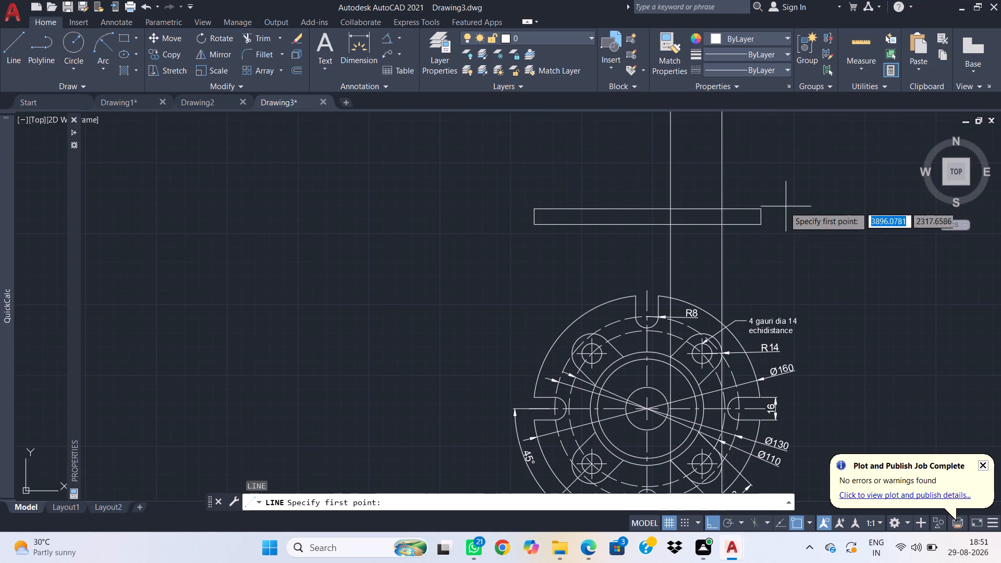
left_click(723, 208)
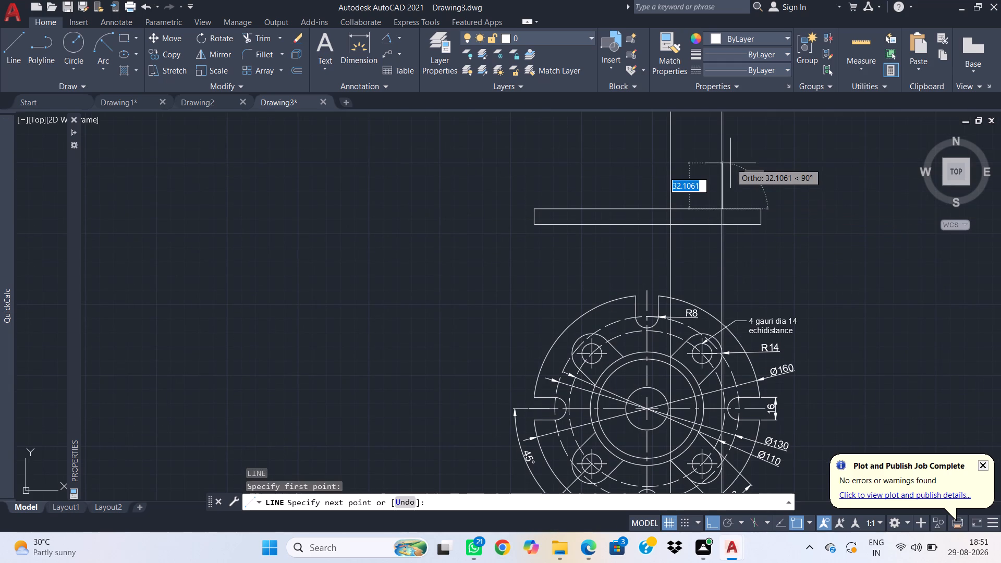
type("35")
key("Return")
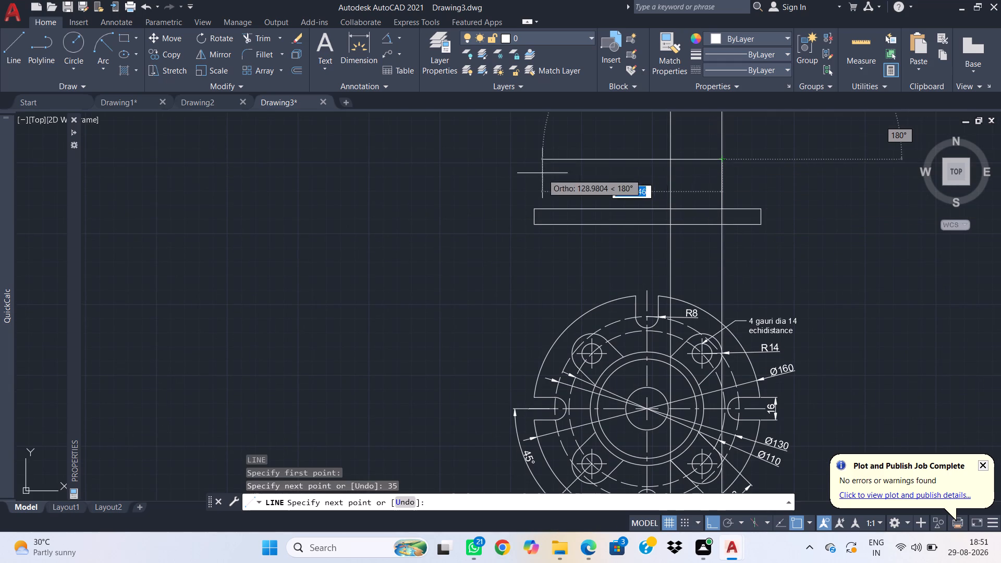
left_click(669, 160)
left_click(670, 206)
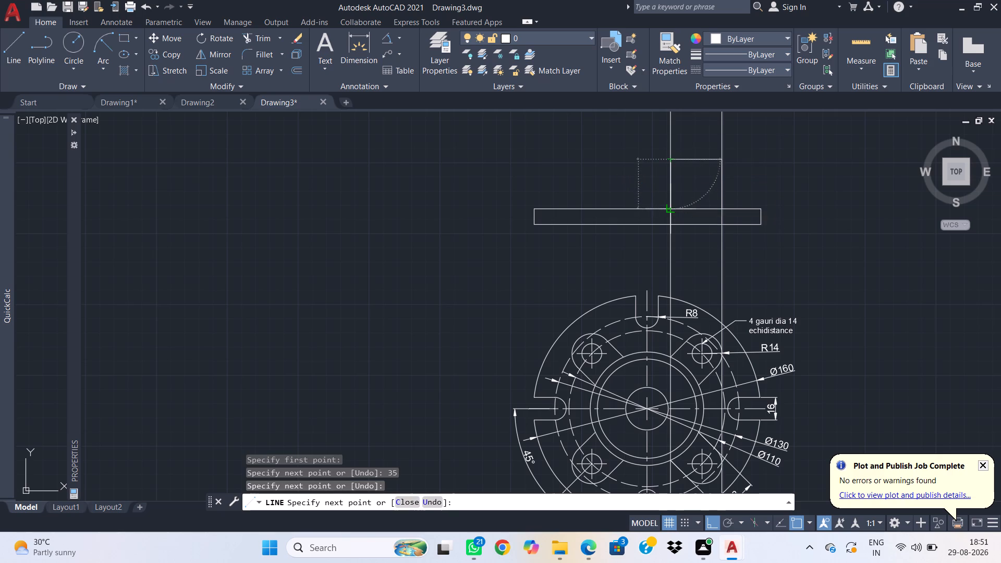
key("Escape")
Erase the two vertical construction lines running up from the flange.
left_click_drag(737, 247, 719, 247)
left_click(648, 249)
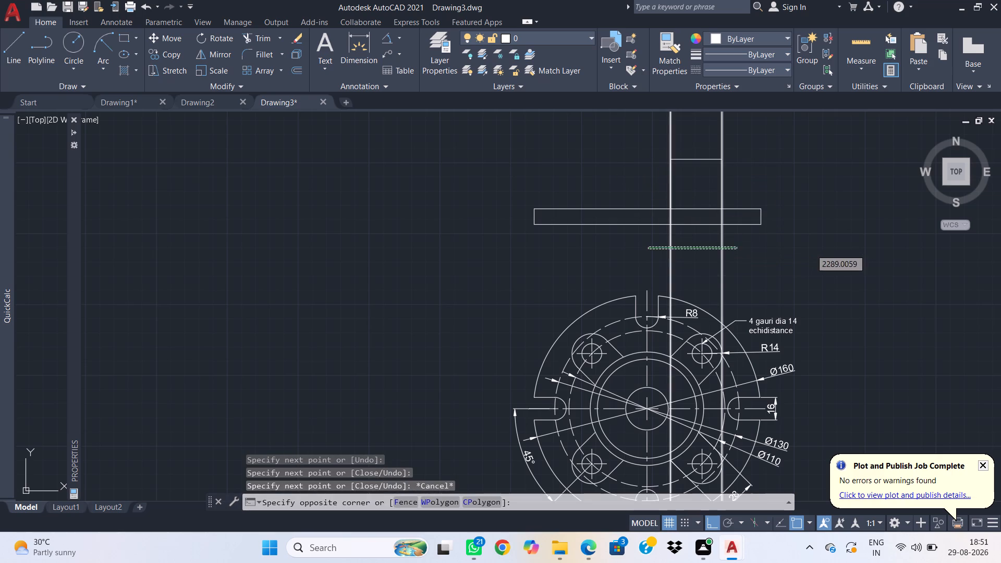
key("Delete")
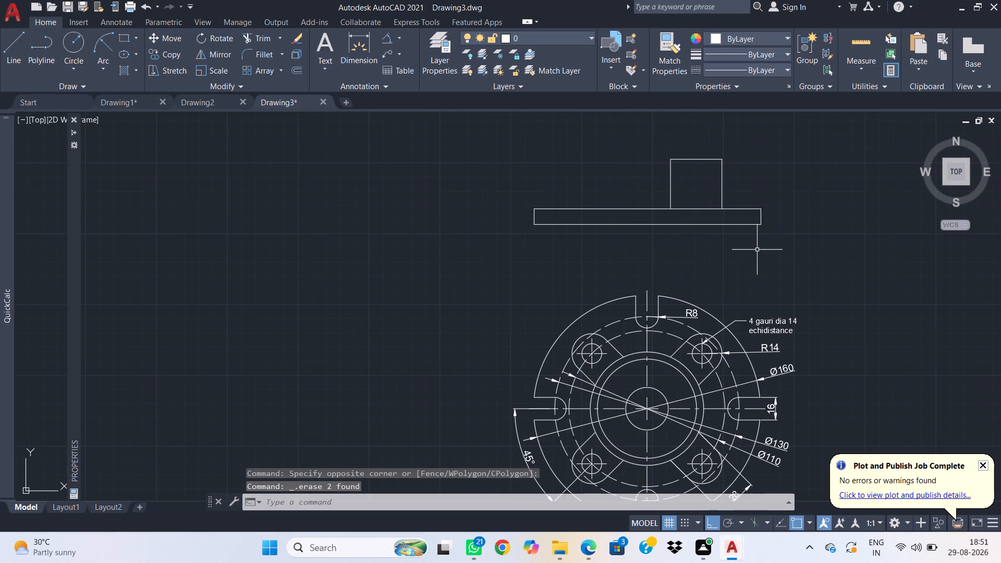
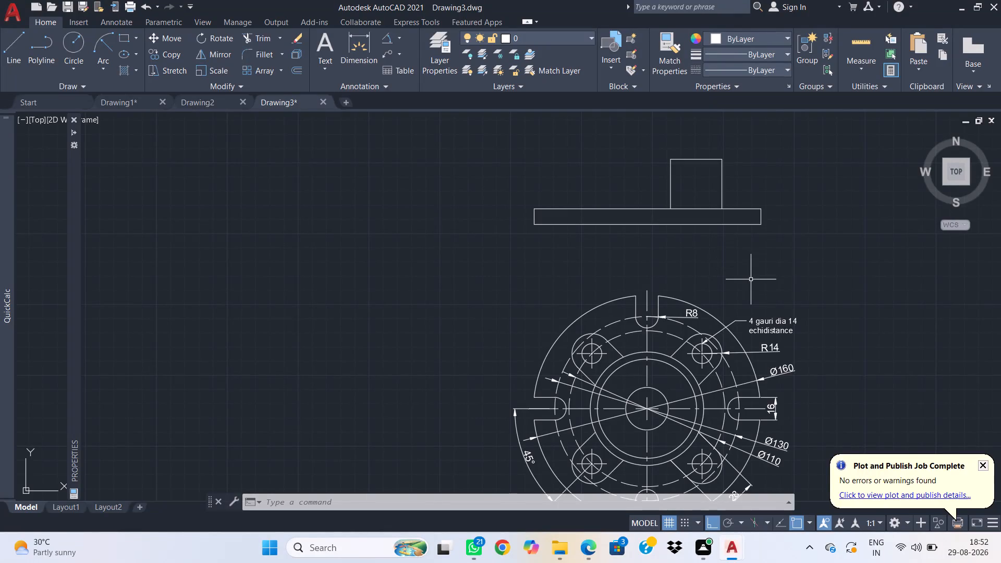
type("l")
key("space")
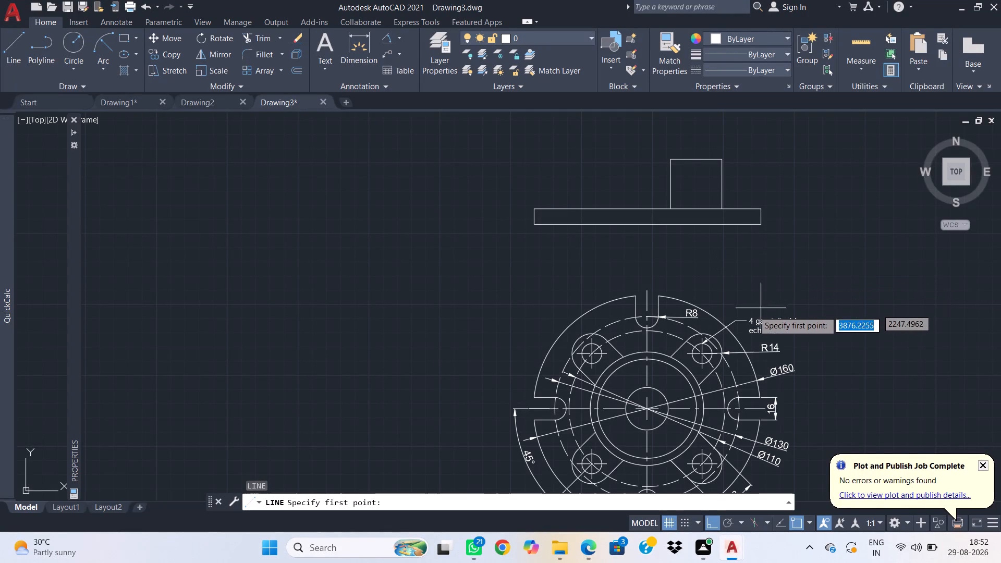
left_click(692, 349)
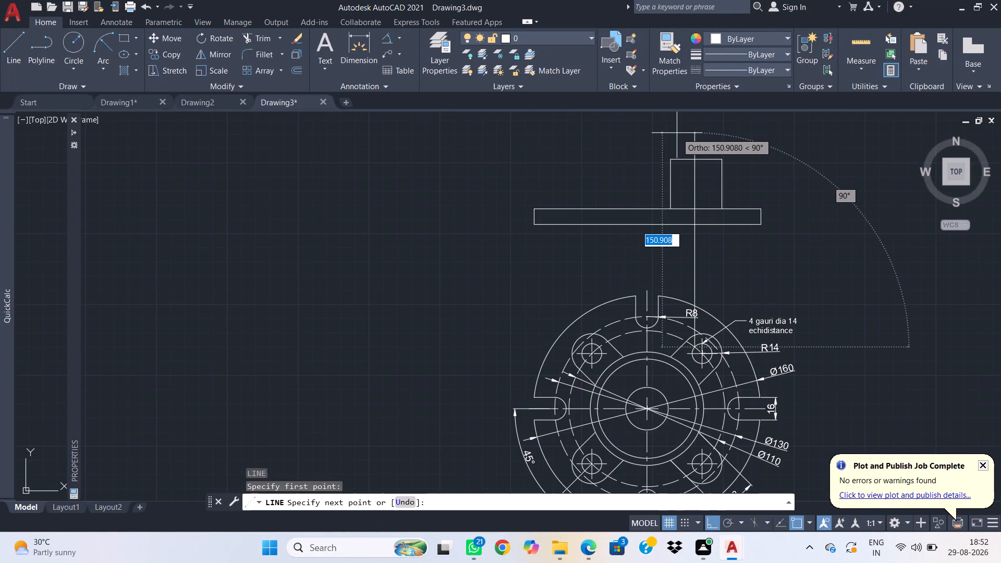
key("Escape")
Draw a vertical line about 155 long from the inner edge of the flange's upper-right R14 lobe up through the raised outline.
key("space")
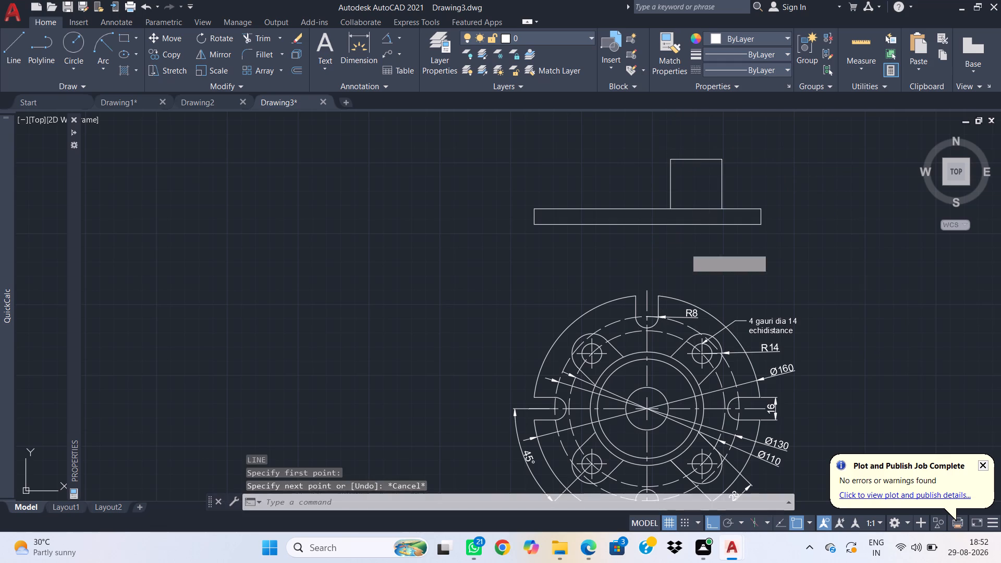
left_click(683, 341)
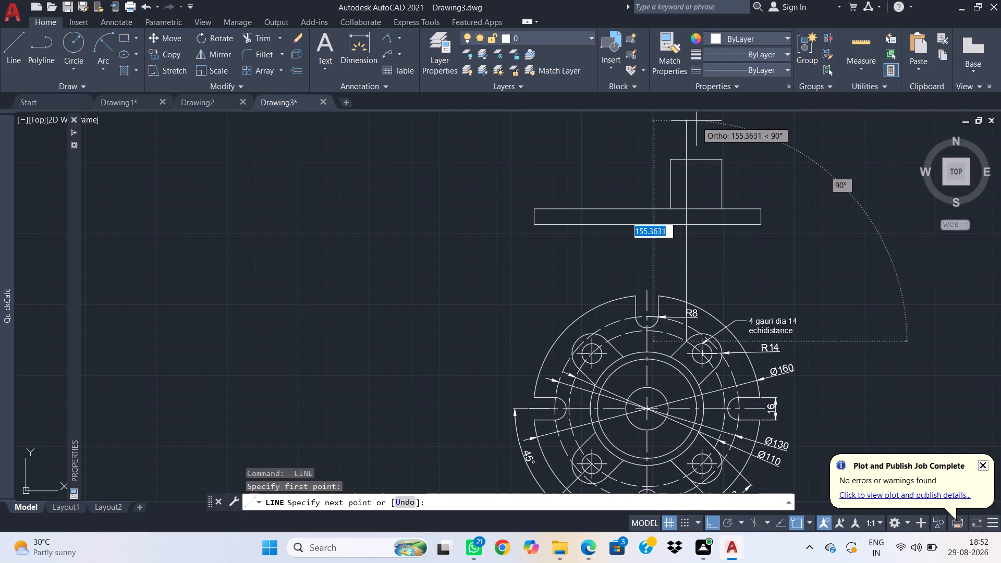
left_click(696, 121)
key("Escape")
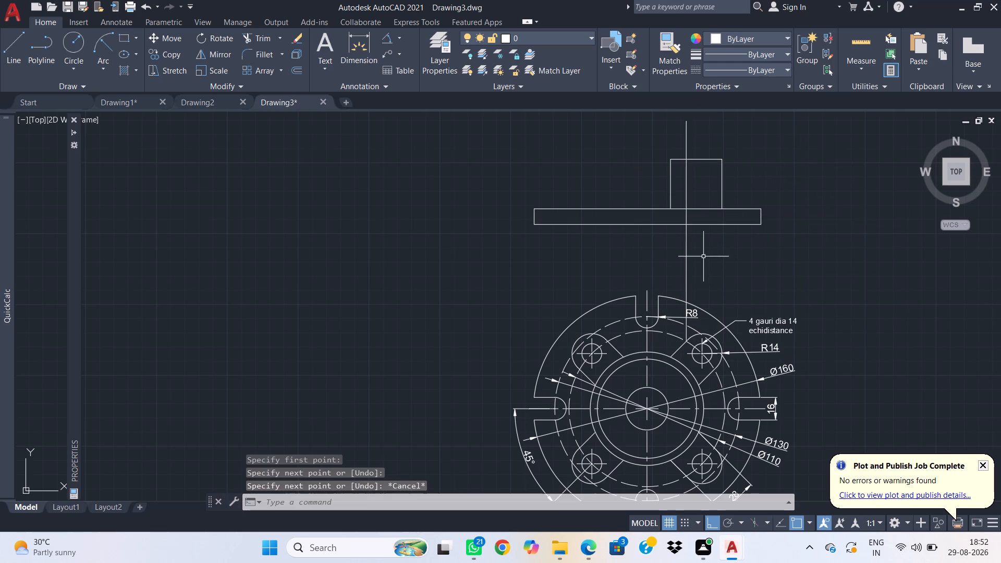
Trim the new vertical line above the raised outline and inside the base rectangle, and erase its remaining piece below the base.
key("t")
key("r")
key("space")
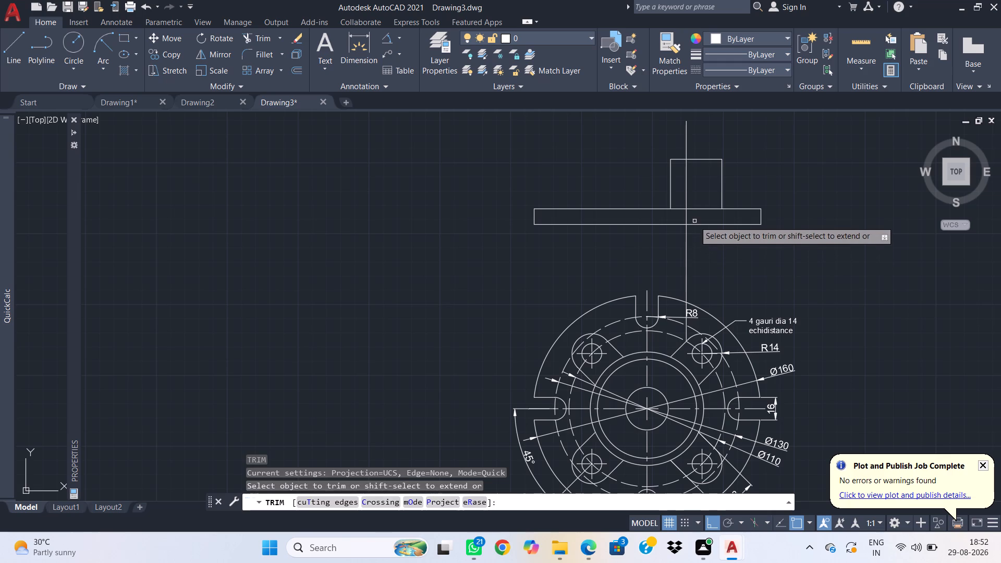
left_click_drag(686, 217, 679, 217)
left_click_drag(713, 143, 648, 144)
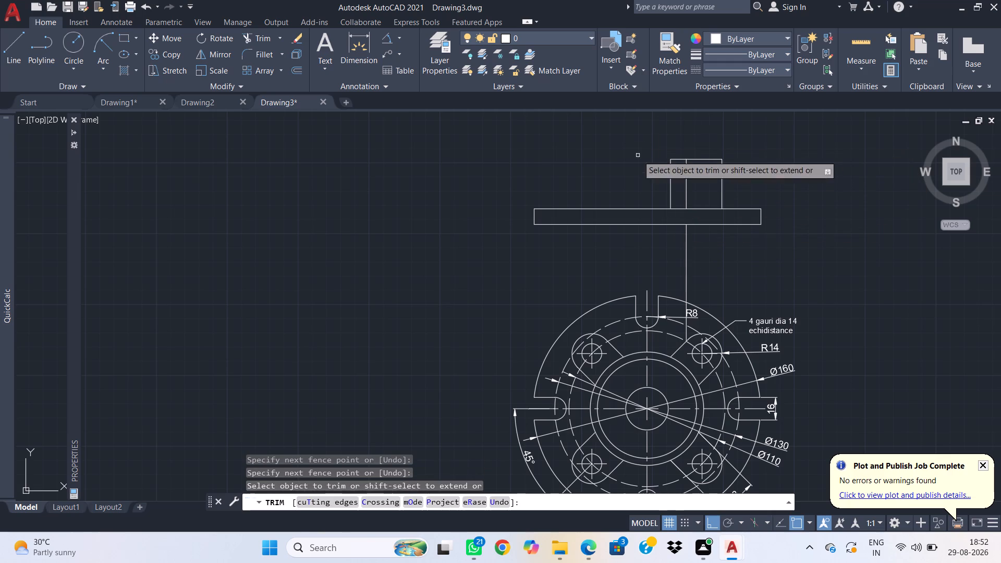
key("Escape")
left_click_drag(706, 248, 686, 248)
left_click(656, 248)
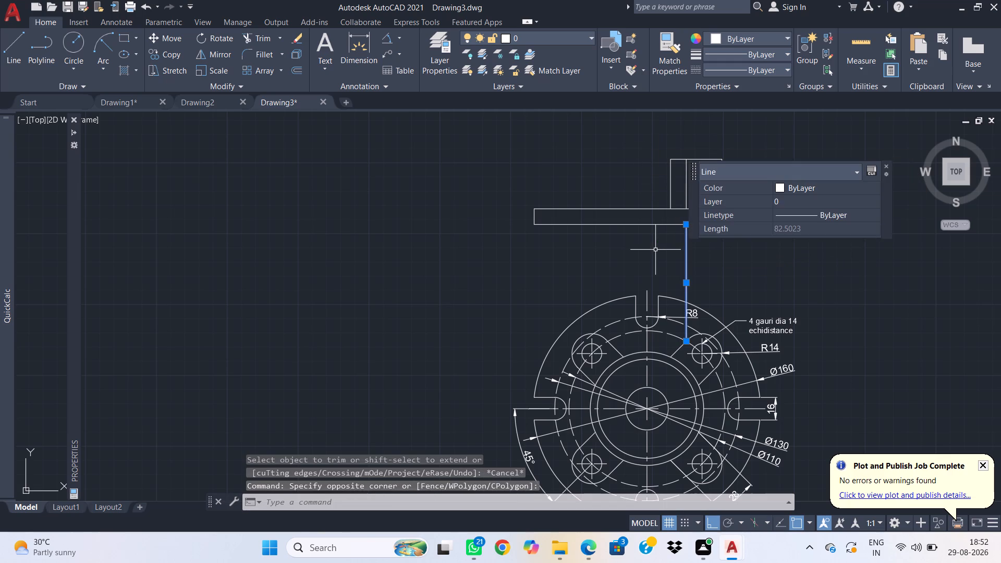
key("Delete")
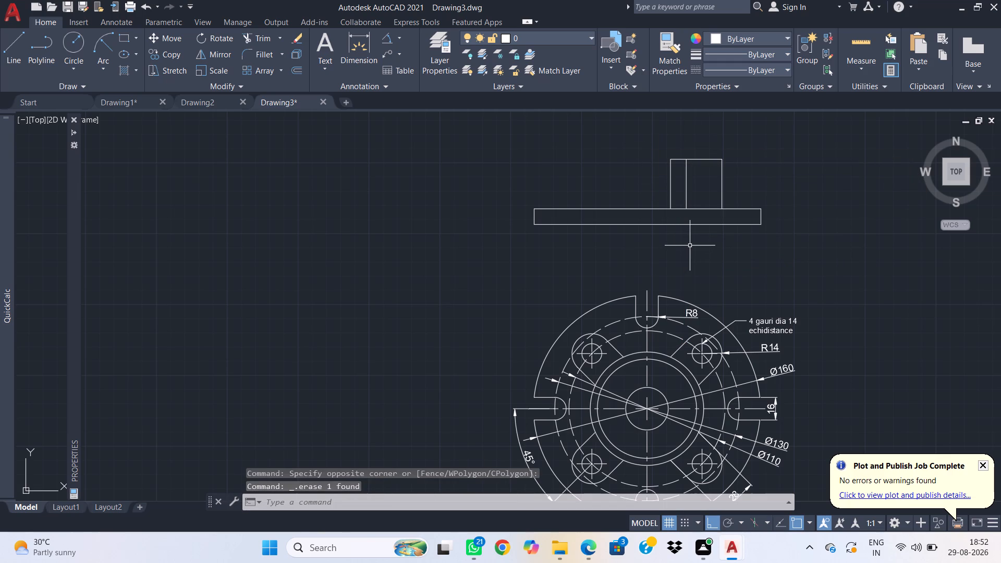
Set the linetype to ACAD_ISO02W100 and draw a vertical line from the upper-right hole's centre to the raised outline's top edge.
left_click(753, 71)
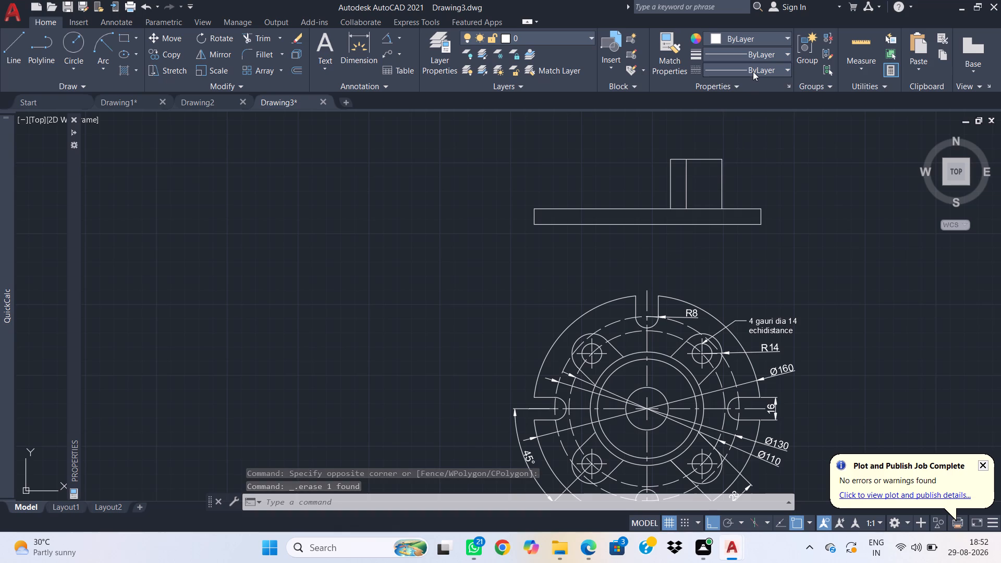
left_click(764, 125)
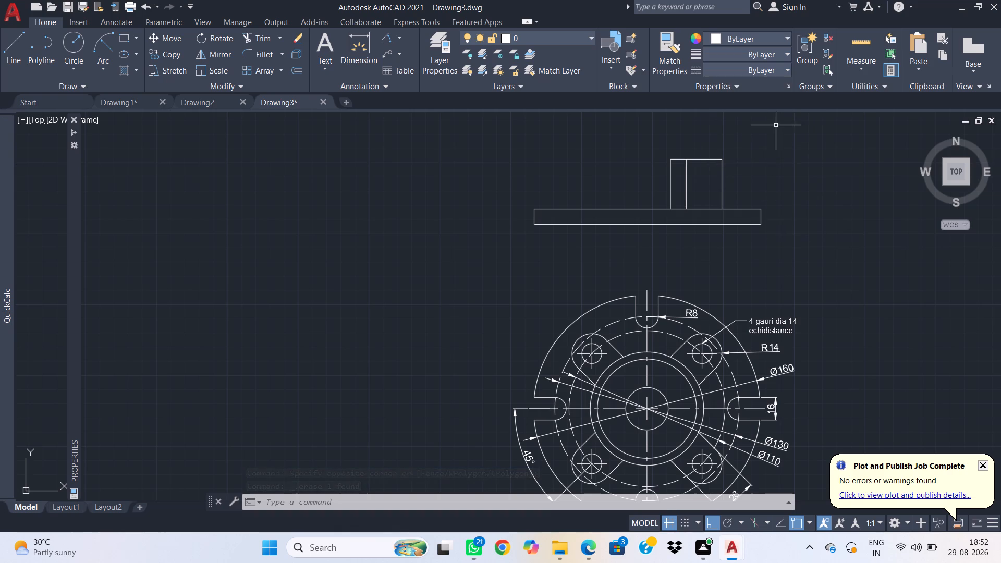
left_click(757, 67)
left_click(772, 122)
type("l")
key("space")
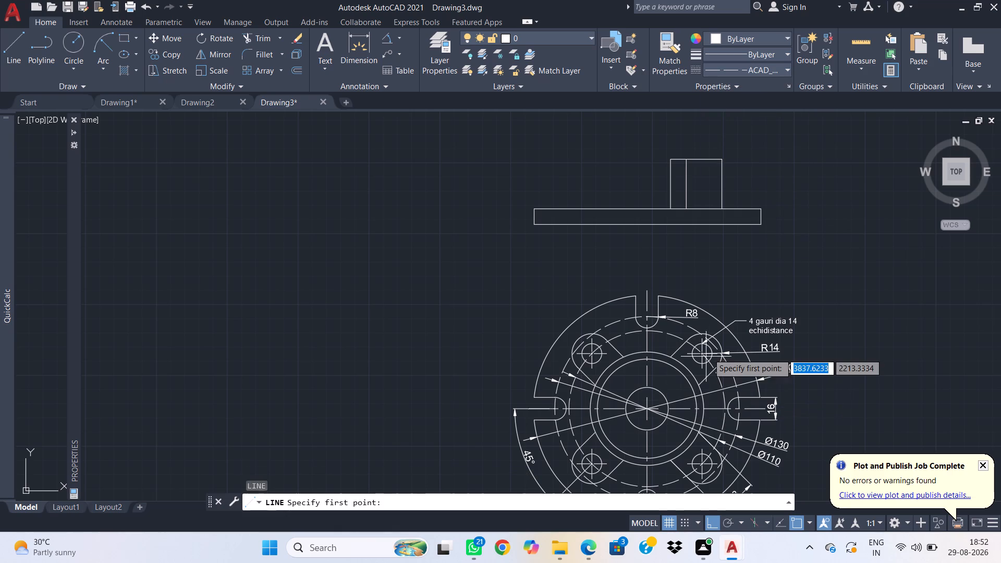
left_click(705, 357)
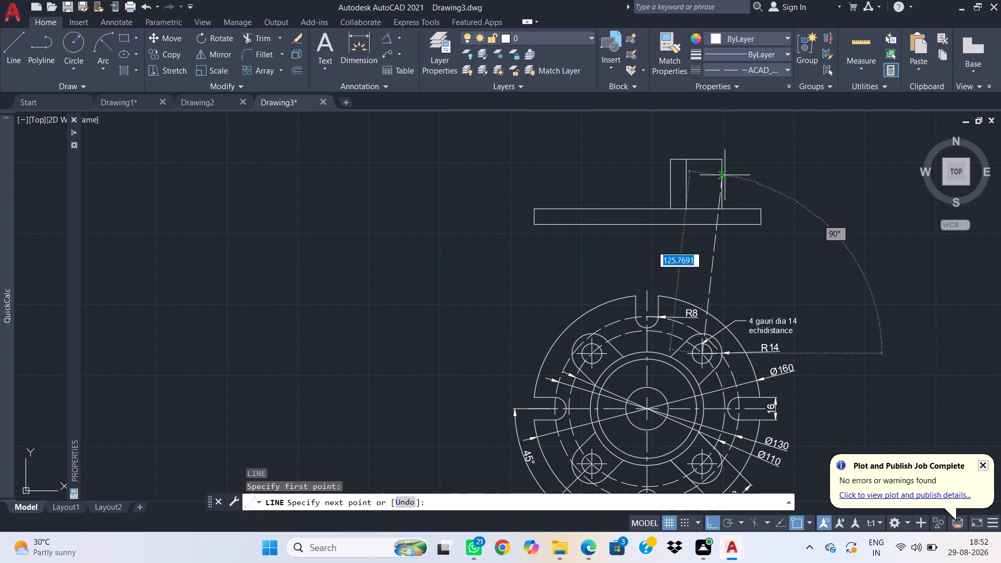
left_click(700, 162)
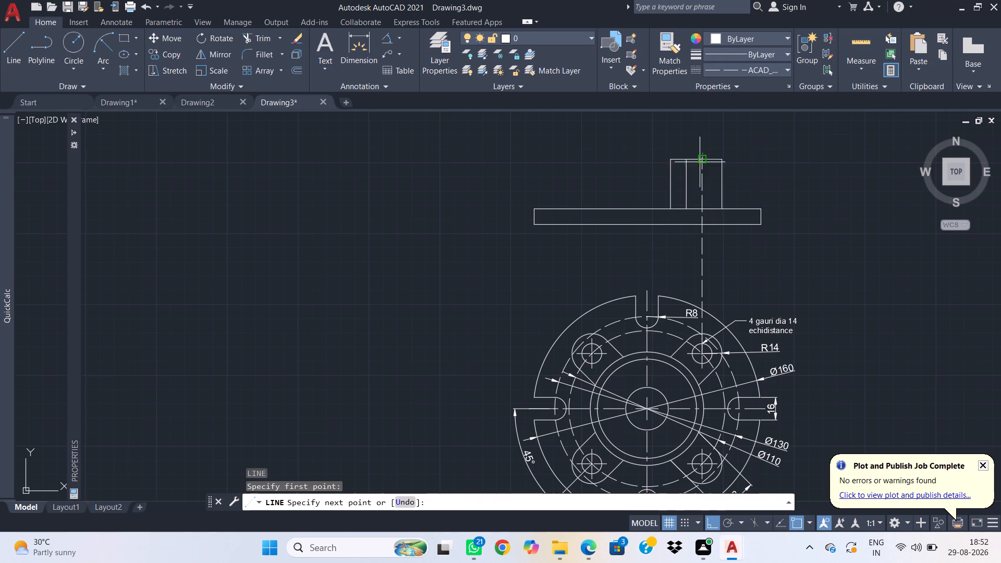
key("Escape")
Trim the dashed line inside the base rectangle and erase its leftover piece below the base.
type("tr")
key("space")
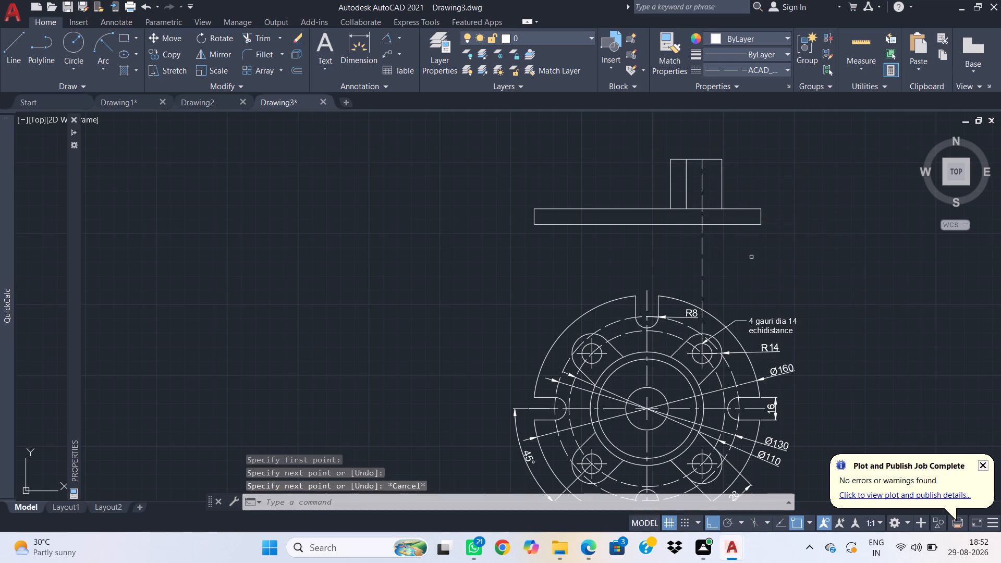
left_click_drag(716, 217, 694, 214)
key("Escape")
left_click_drag(738, 258, 701, 253)
left_click(682, 251)
key("Delete")
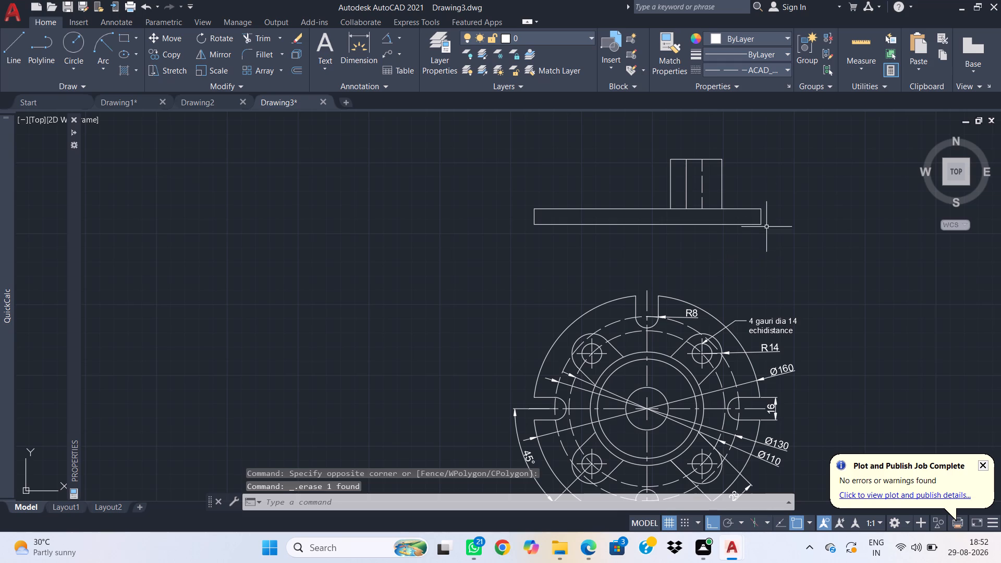
Mirror the raised outline with its inner lines about the base rectangle's vertical midline, keeping the source objects.
left_click(767, 185)
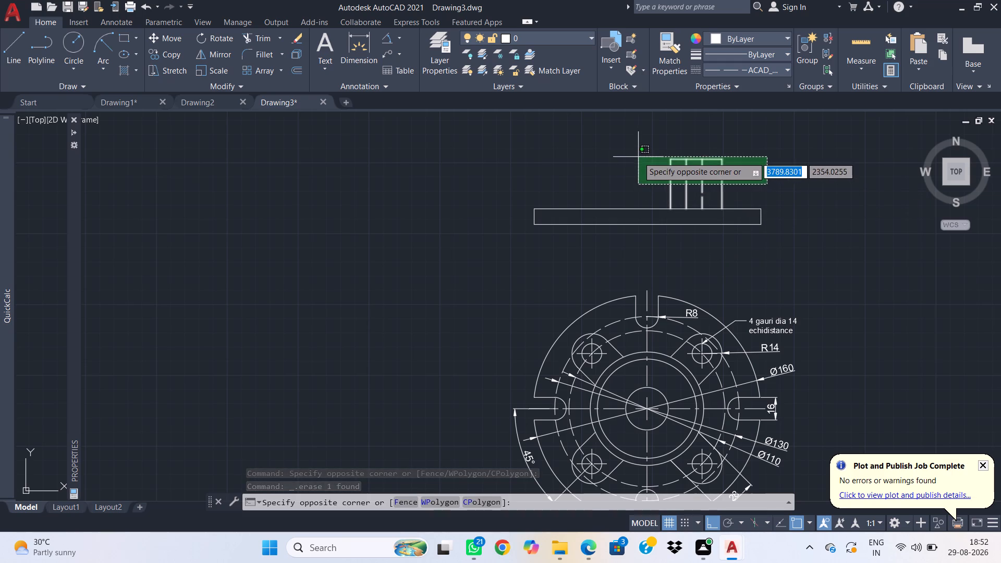
left_click(638, 157)
type("mi")
key("space")
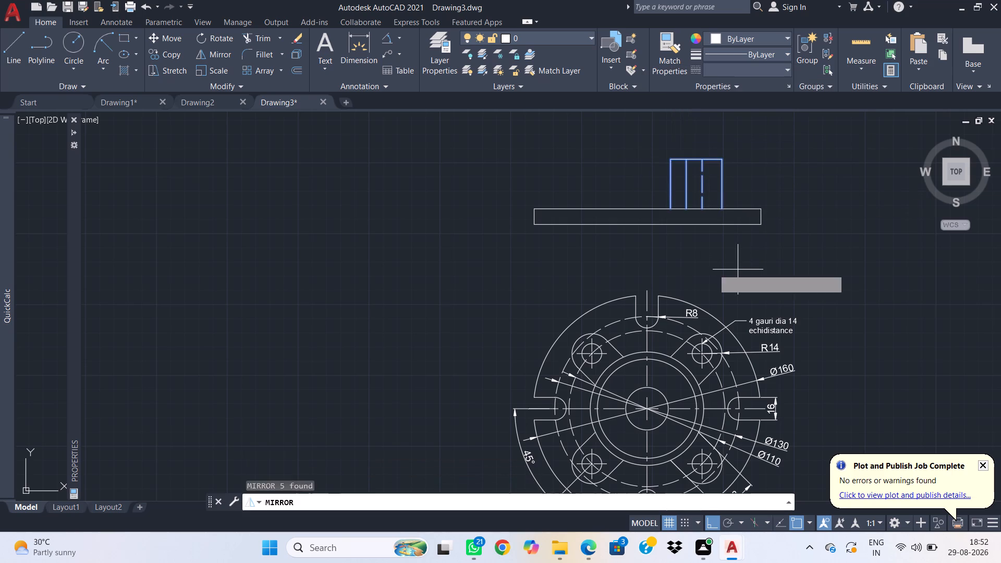
left_click(651, 208)
left_click(649, 183)
left_click_drag(678, 226, 649, 183)
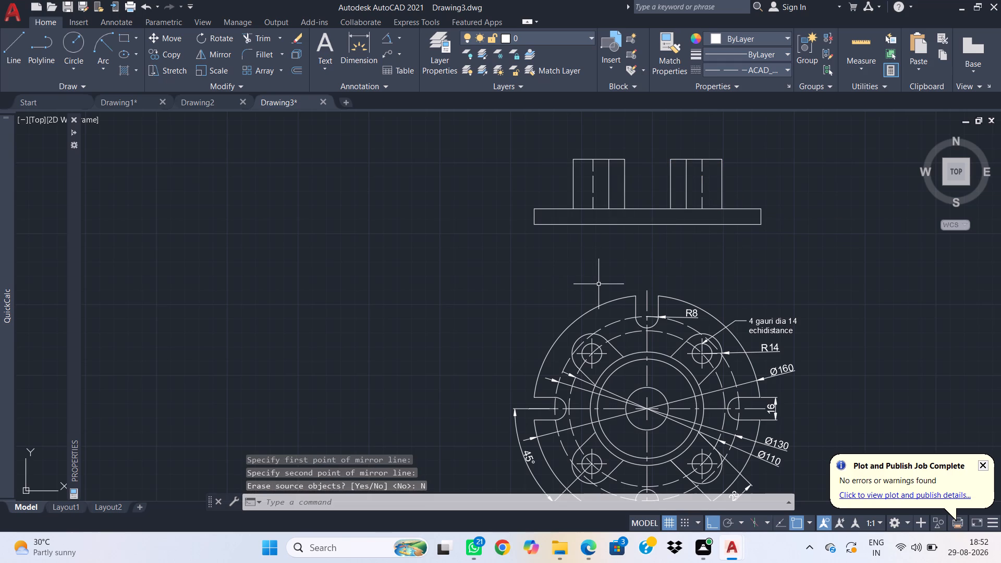
Draw a dashed vertical centreline about 116 long from the top end of the flange's centreline up between the two raised outlines.
middle_click_drag(599, 284, 587, 308)
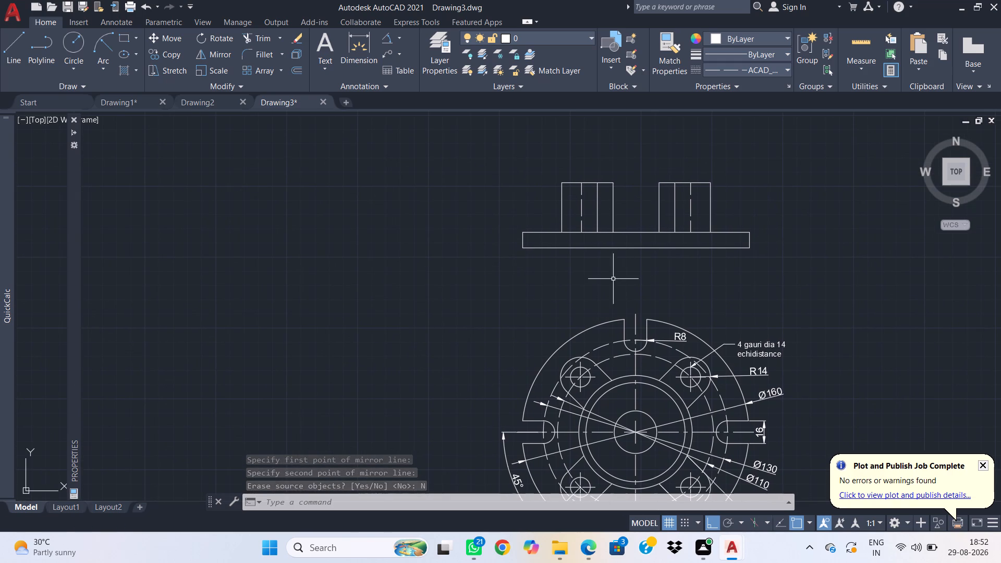
type("l")
key("space")
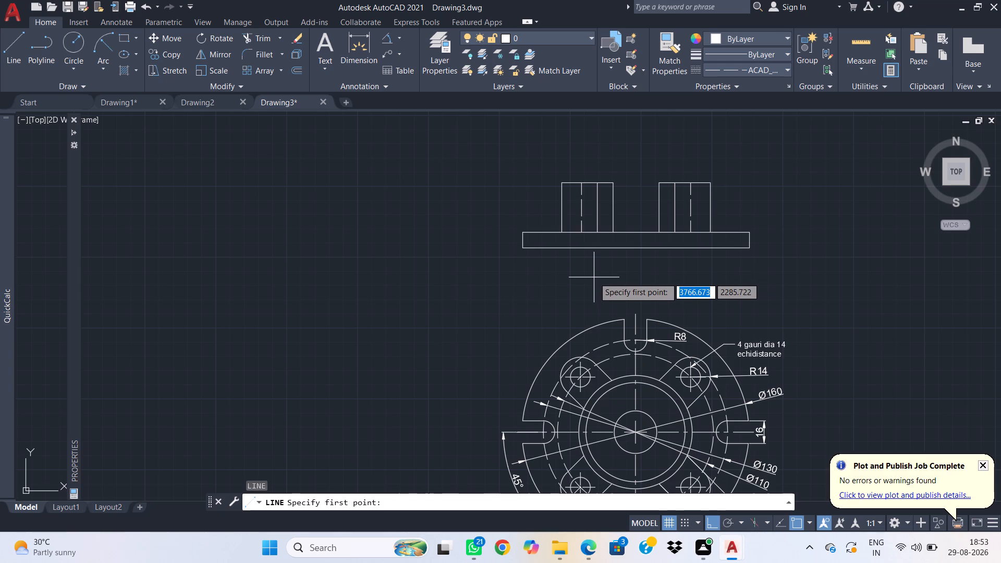
left_click(635, 314)
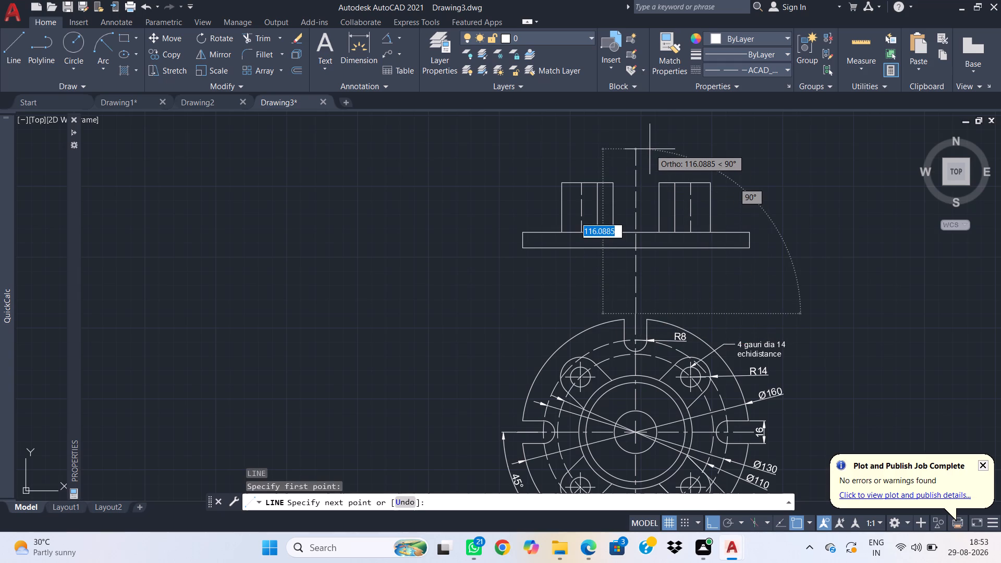
left_click(650, 149)
key("Escape")
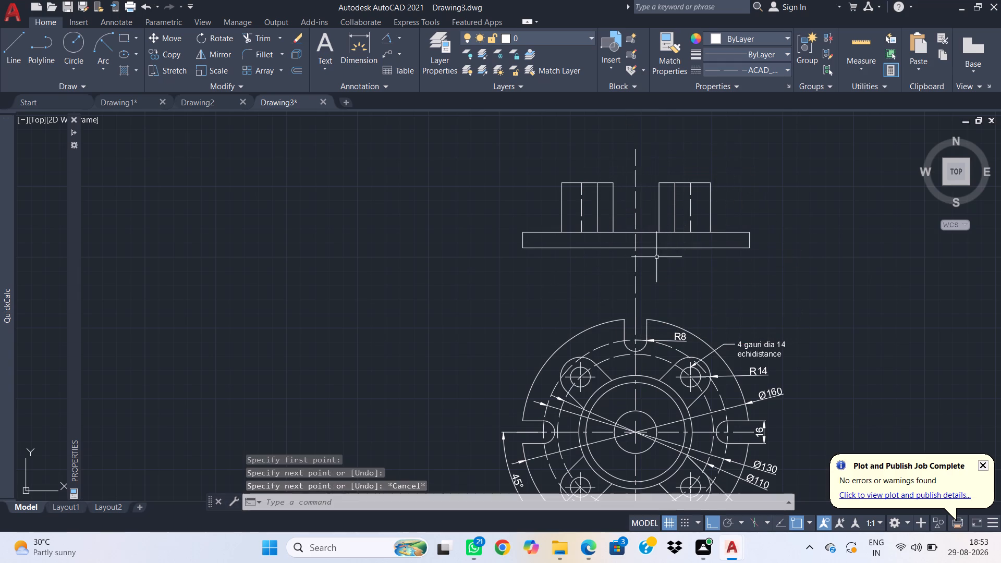
Set the linetype to ByLayer and project both upper corners of the flange's top notch vertically to the base rectangle's top edge.
left_click(765, 67)
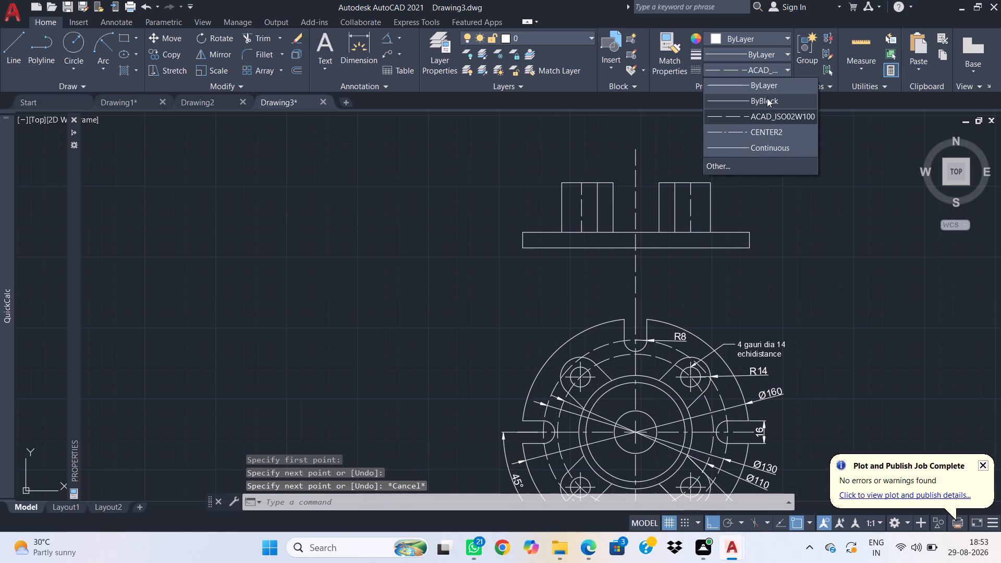
left_click(767, 89)
key("l")
key("space")
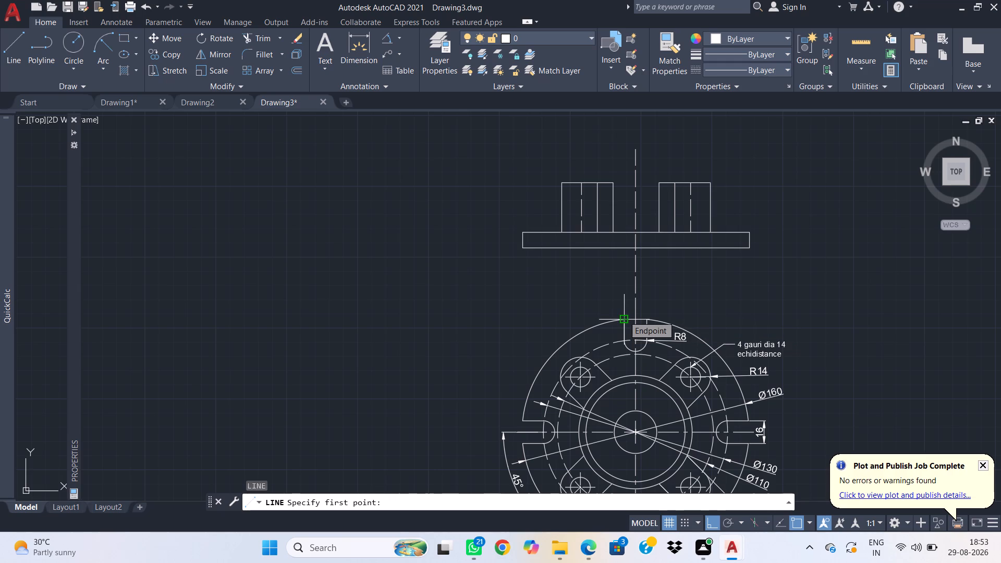
left_click(624, 316)
left_click(627, 230)
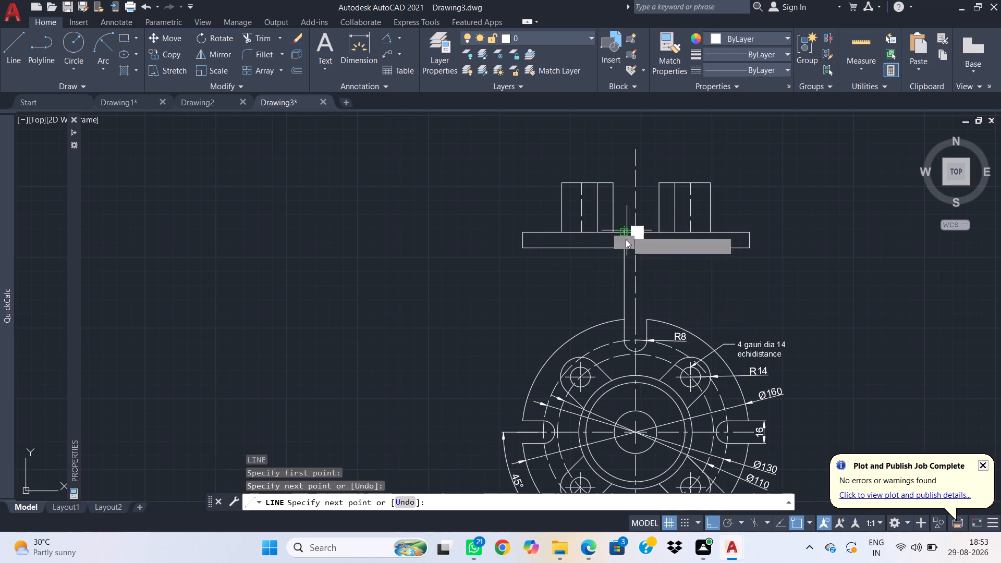
key("Escape")
key("space")
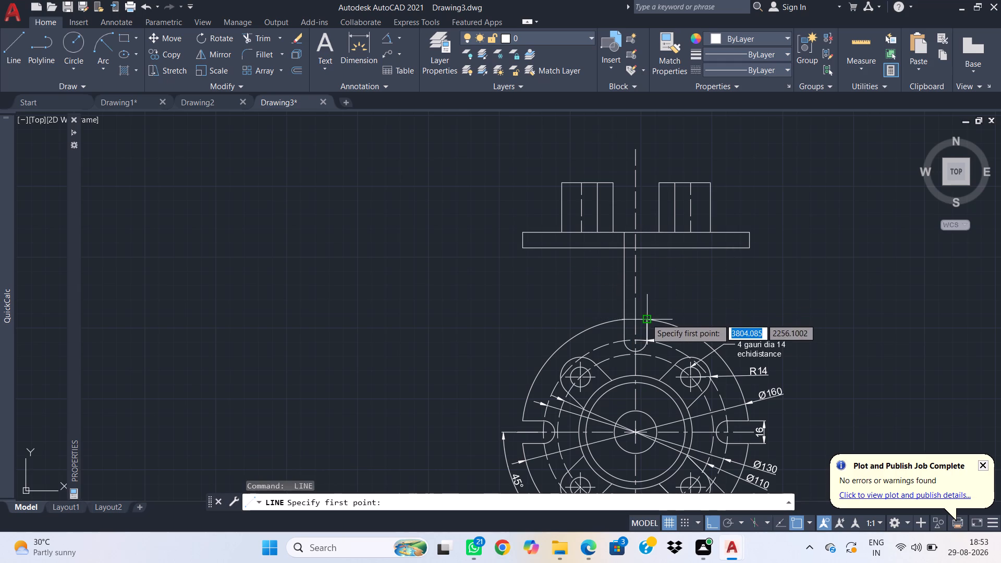
left_click(646, 319)
left_click(648, 233)
key("Escape")
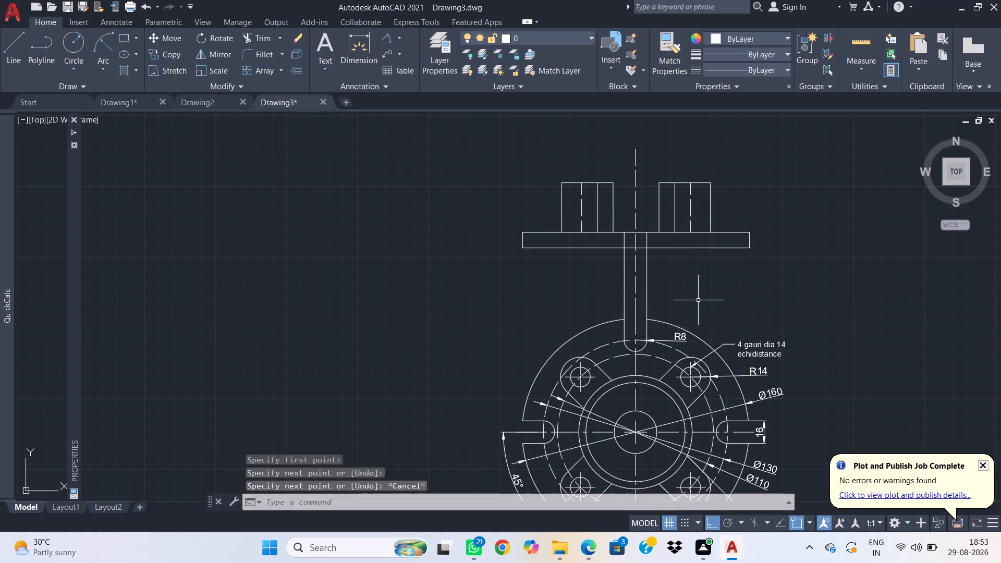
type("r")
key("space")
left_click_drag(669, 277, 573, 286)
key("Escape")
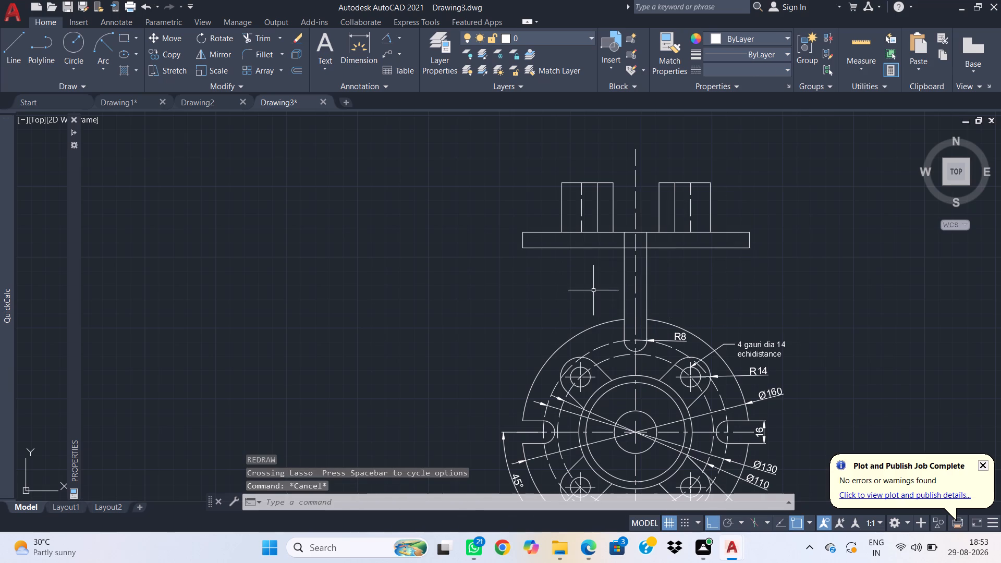
Trim the two notch projection lines and the dashed centreline between the flange and the base rectangle's bottom edge.
type("tr")
key("space")
left_click_drag(670, 293, 571, 288)
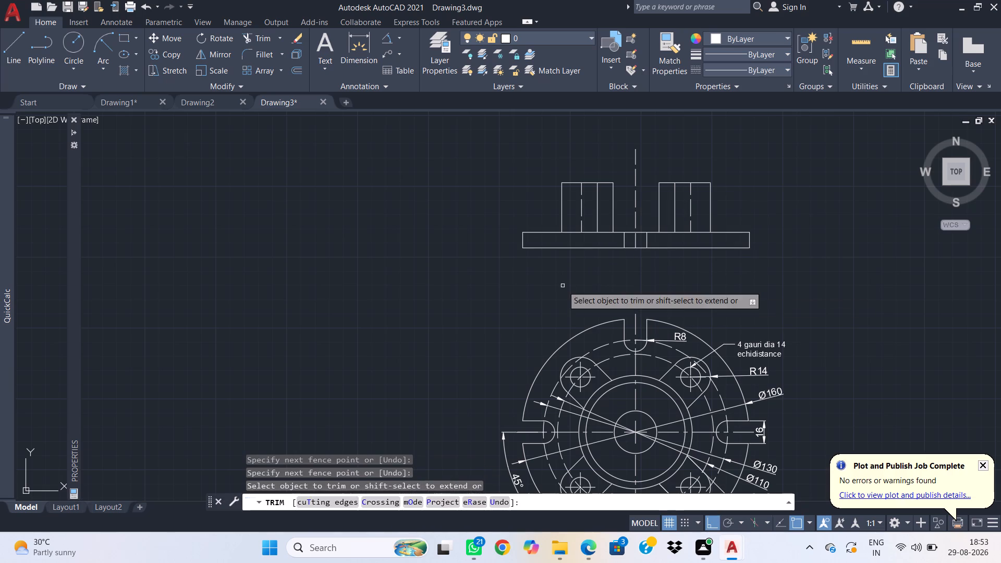
key("Escape")
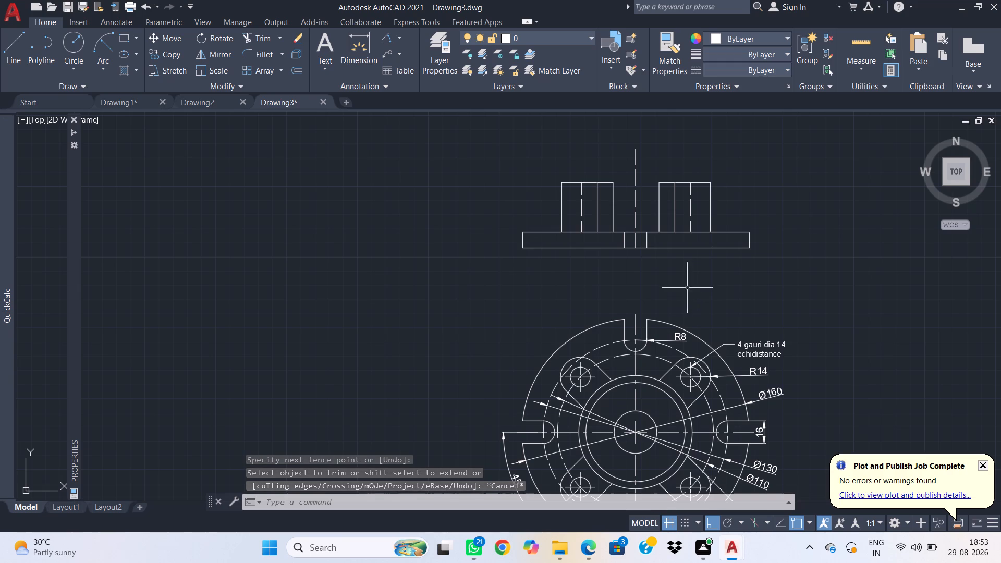
From the top end of the right notch line on the base, draw a line 1 outward and 5 up.
scroll(651, 281, "up", 1)
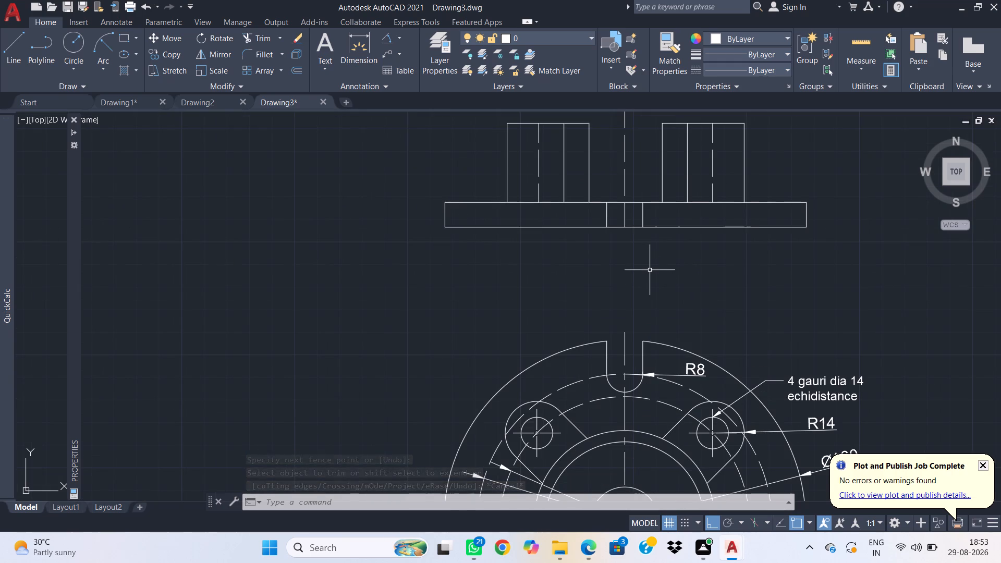
key("l")
key("space")
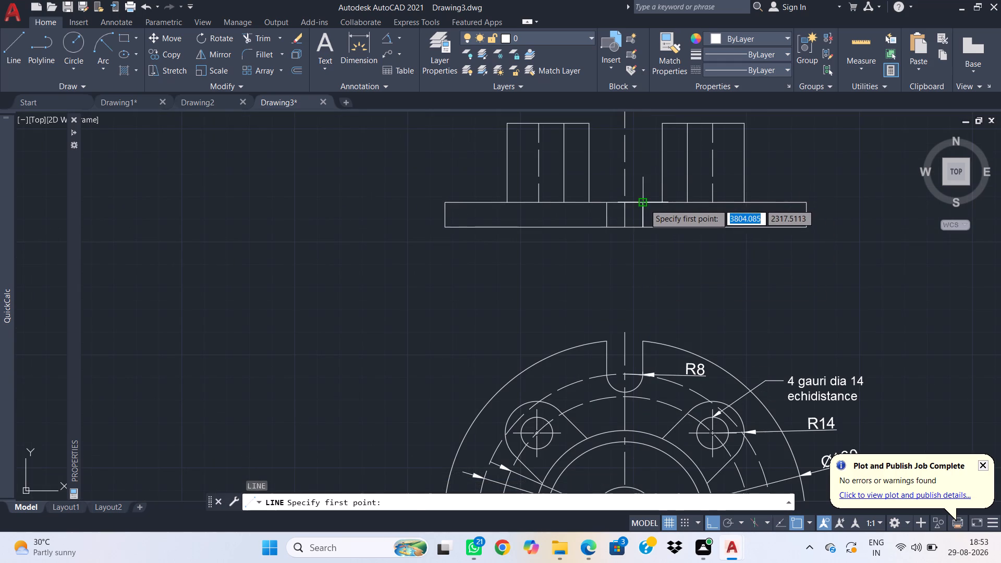
left_click(644, 204)
key("1")
key("Return")
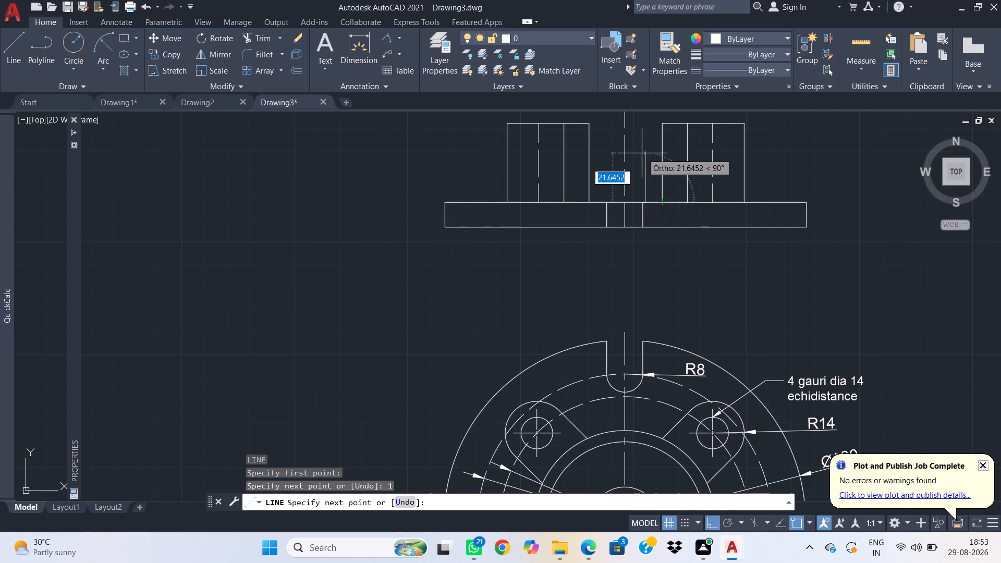
key("5")
key("Return")
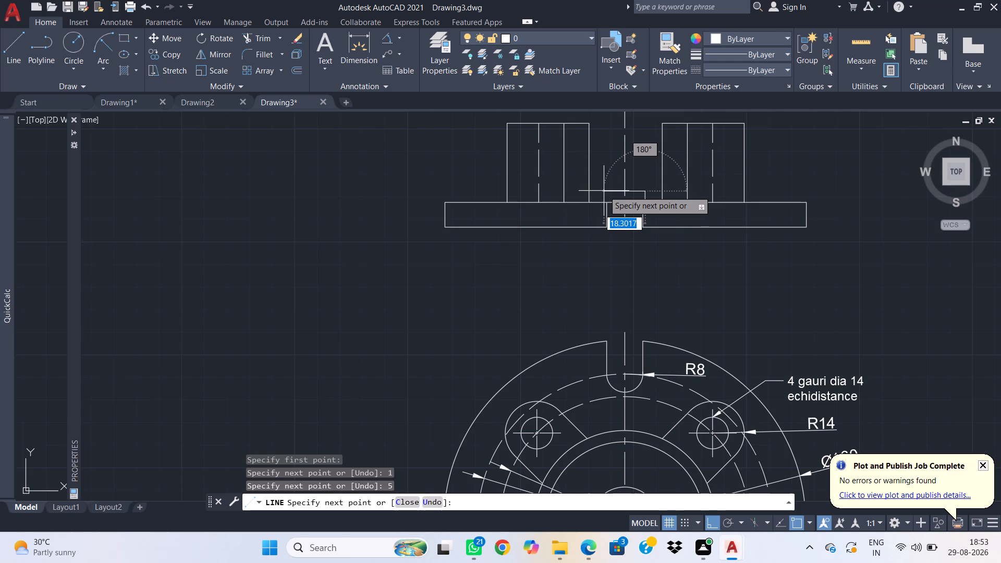
key("Escape")
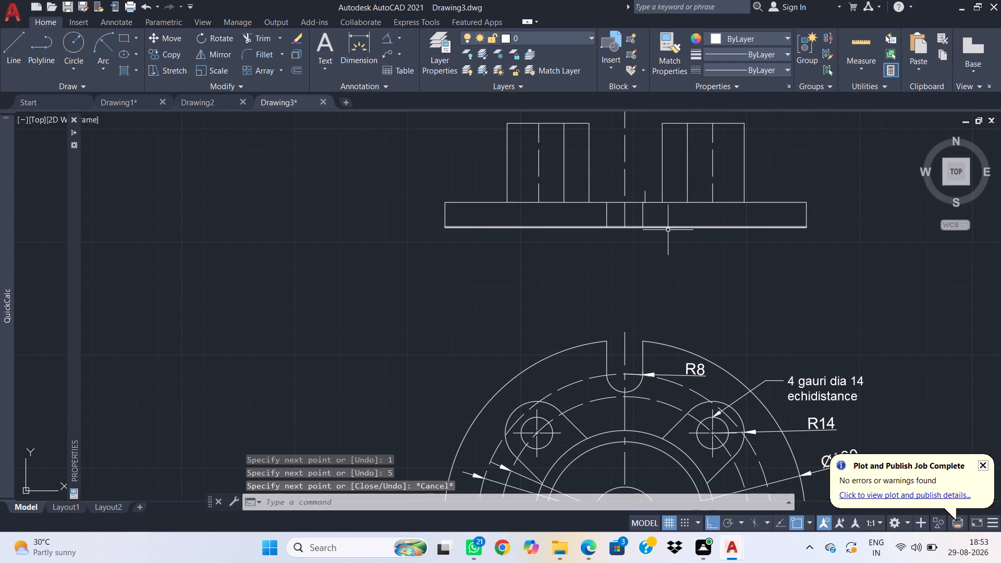
From the left notch line's top end, draw a line 1 outward, 5 up and across to the opposite 5-high line, closing the small central outline.
type("l")
key("space")
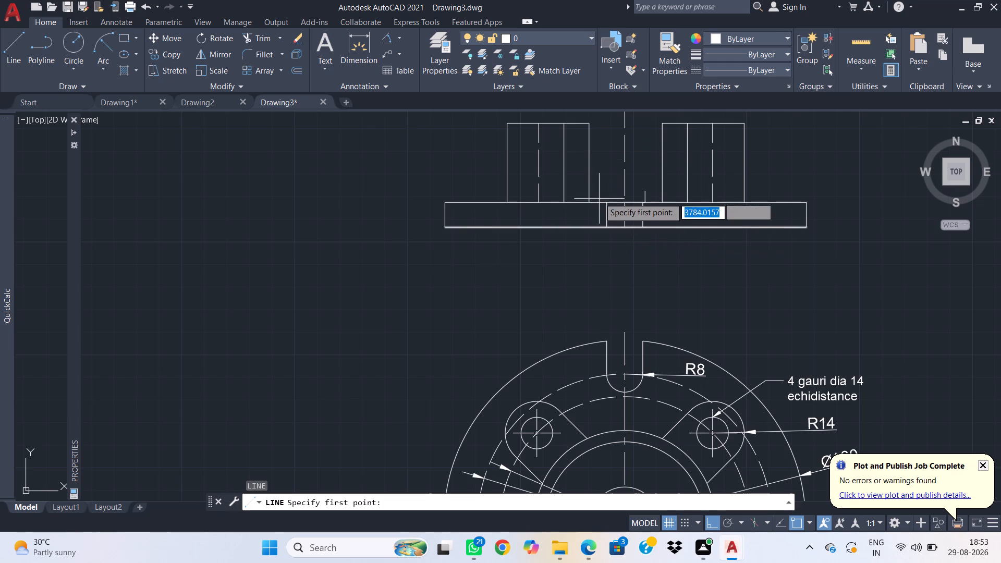
left_click(607, 204)
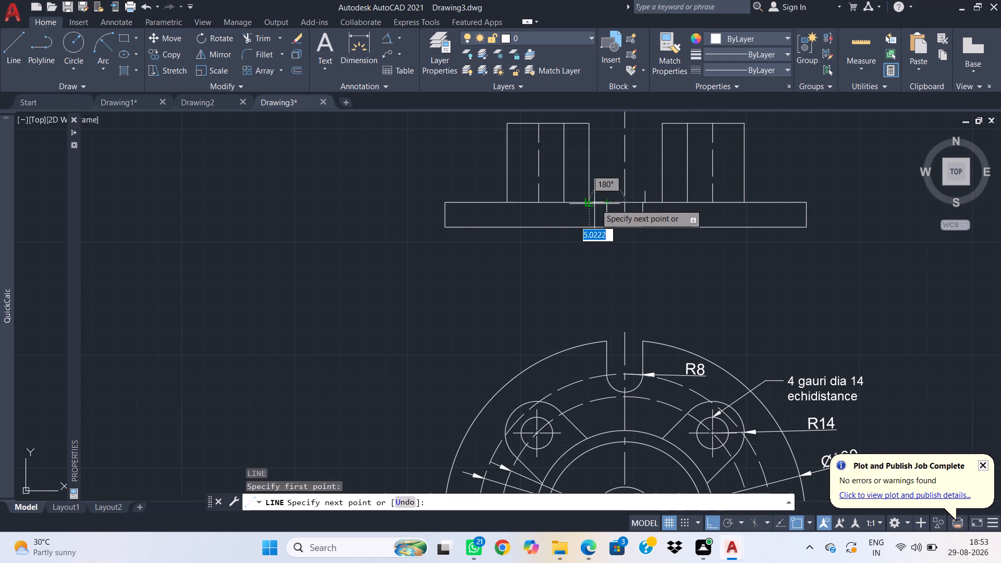
key("1")
key("Return")
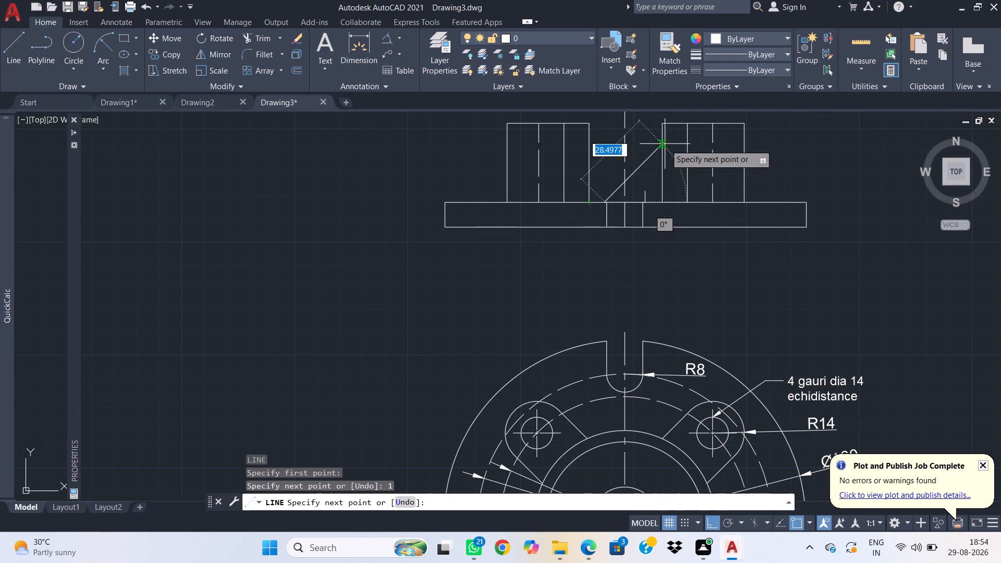
key("5")
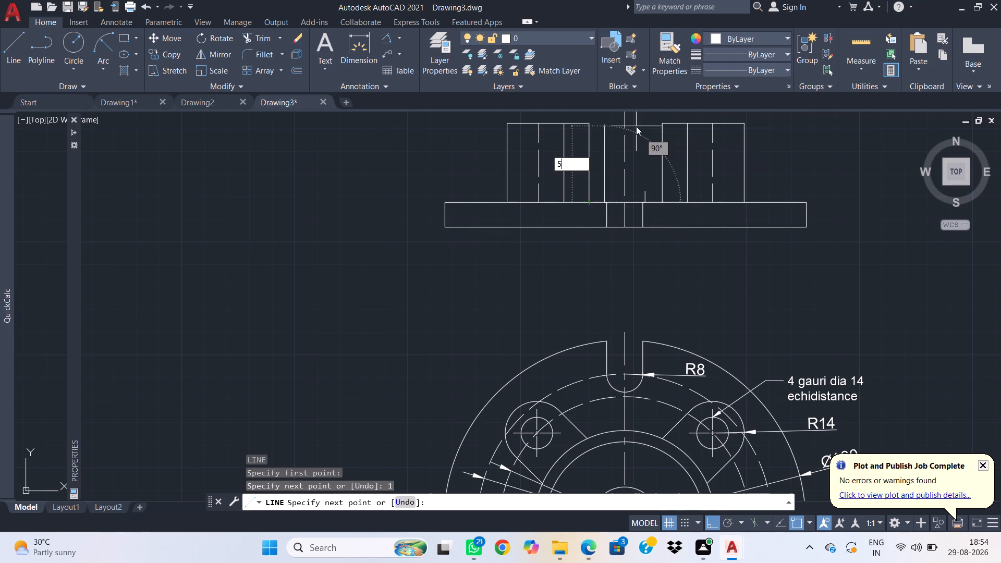
key("Return")
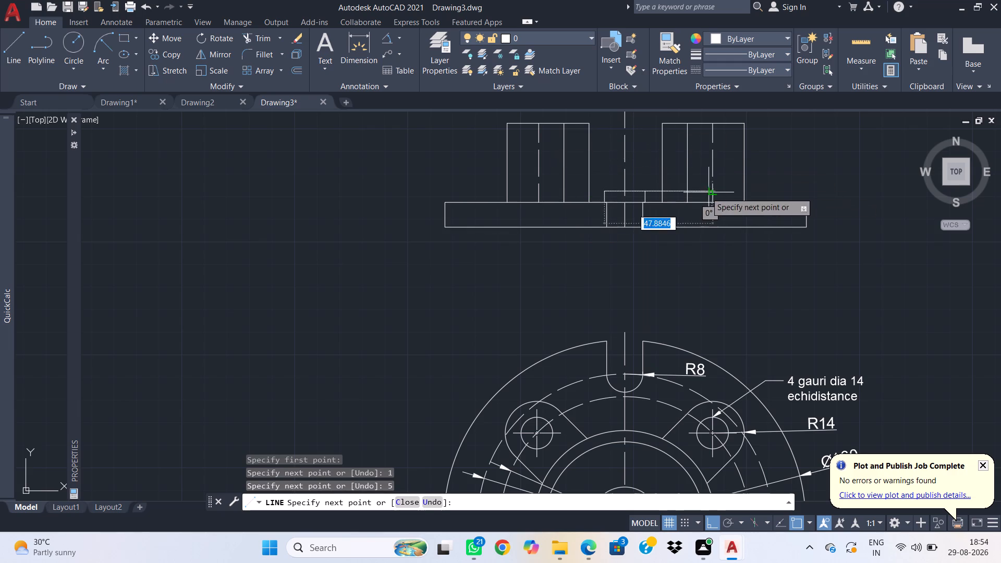
left_click(645, 193)
key("Escape")
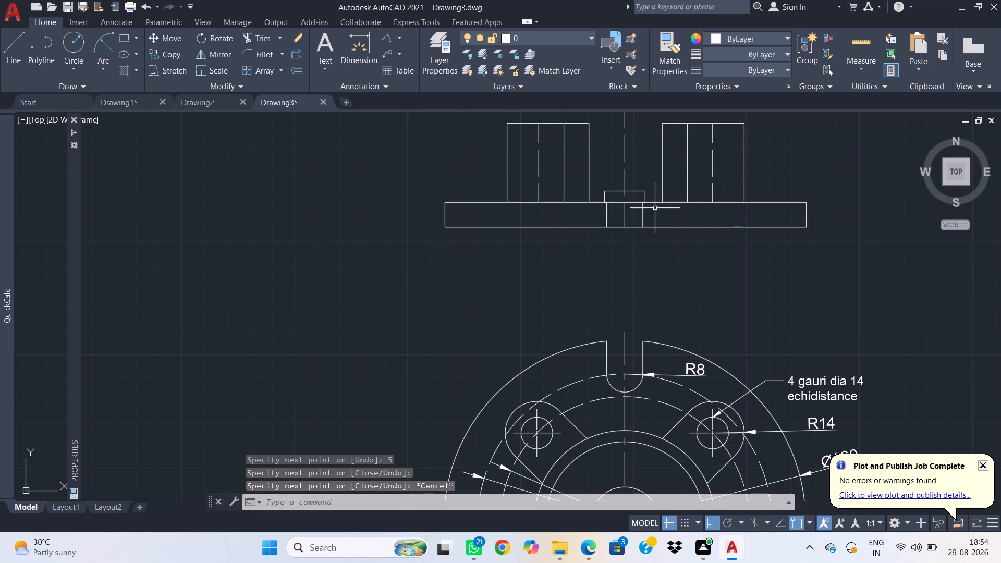
Delete the two 1-long horizontal segments at the foot of the small central outline.
scroll(653, 203, "up", 3)
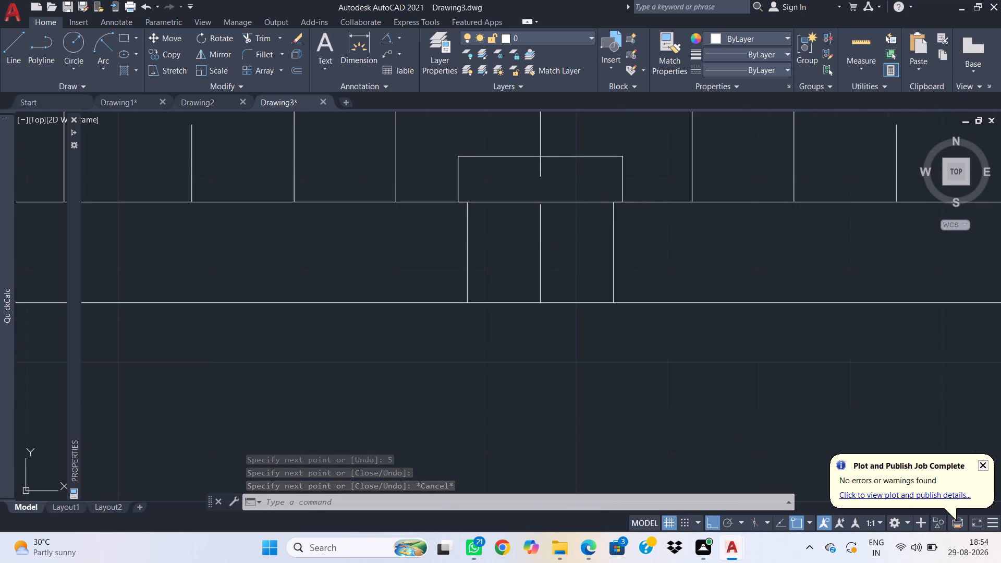
left_click(618, 202)
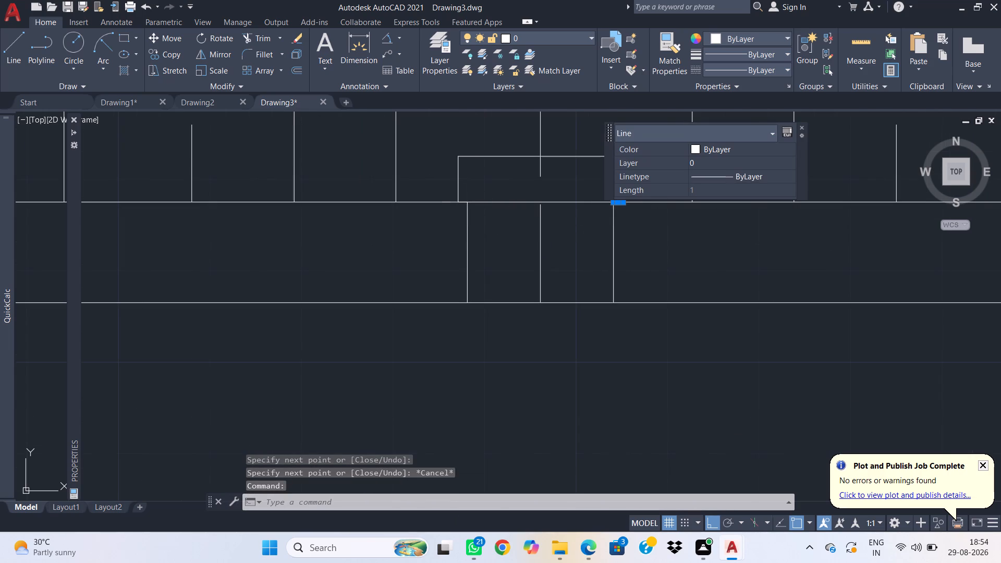
left_click(465, 202)
key("Delete")
Add a horizontal dimension above the raised outlines between the top ends of their two dashed centrelines.
scroll(664, 253, "down", 1)
scroll(704, 304, "down", 1)
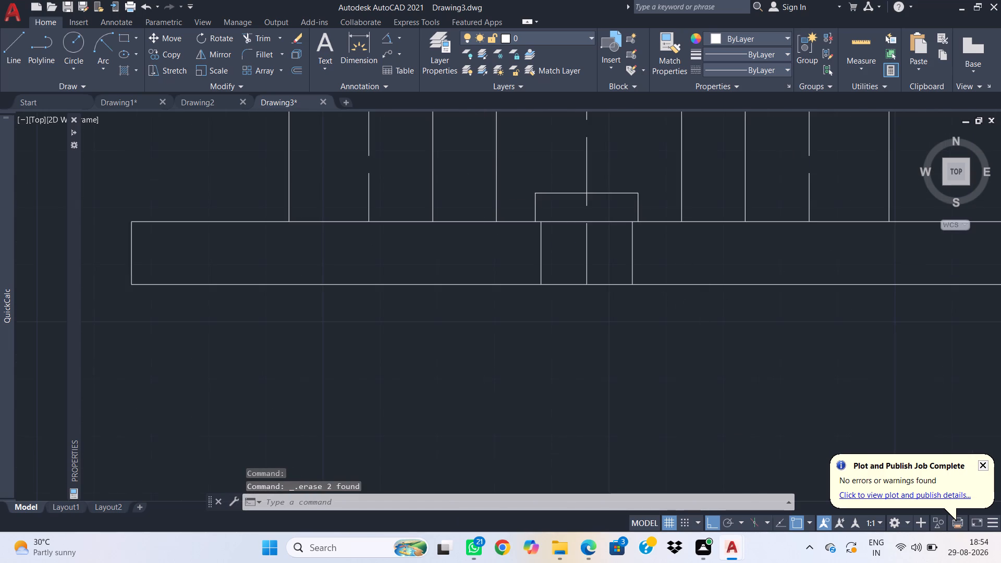
scroll(862, 293, "down", 1)
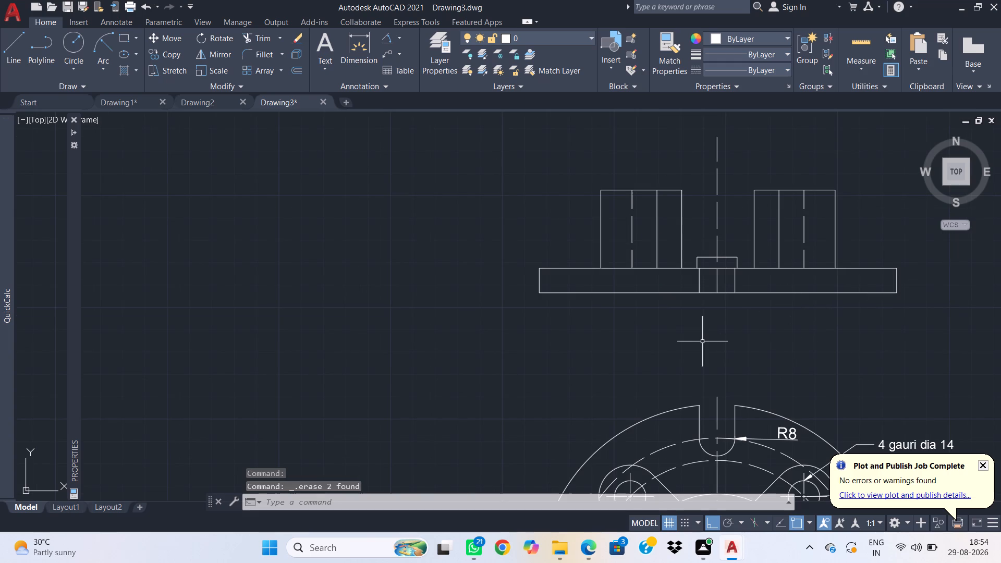
type("dim")
key("space")
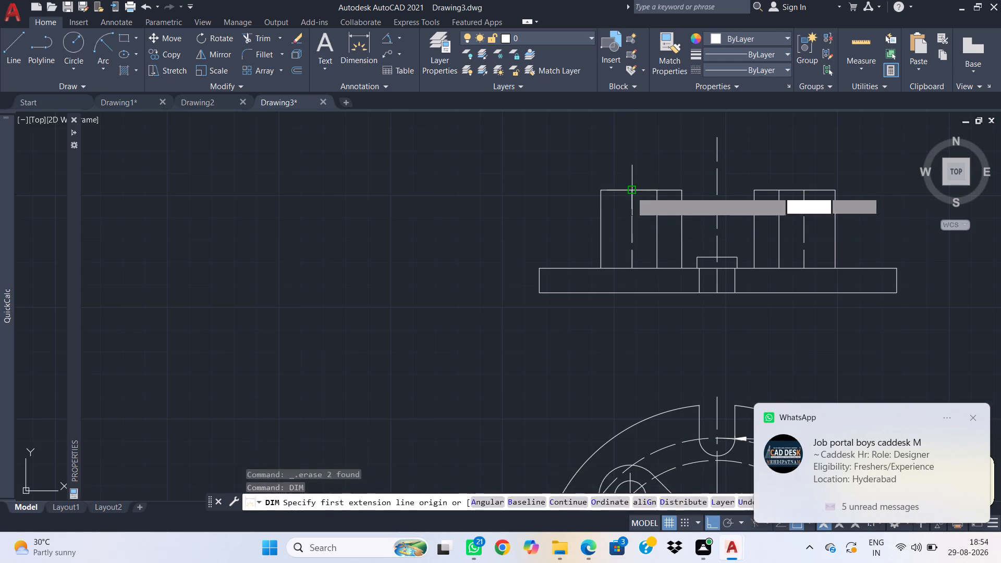
left_click(631, 189)
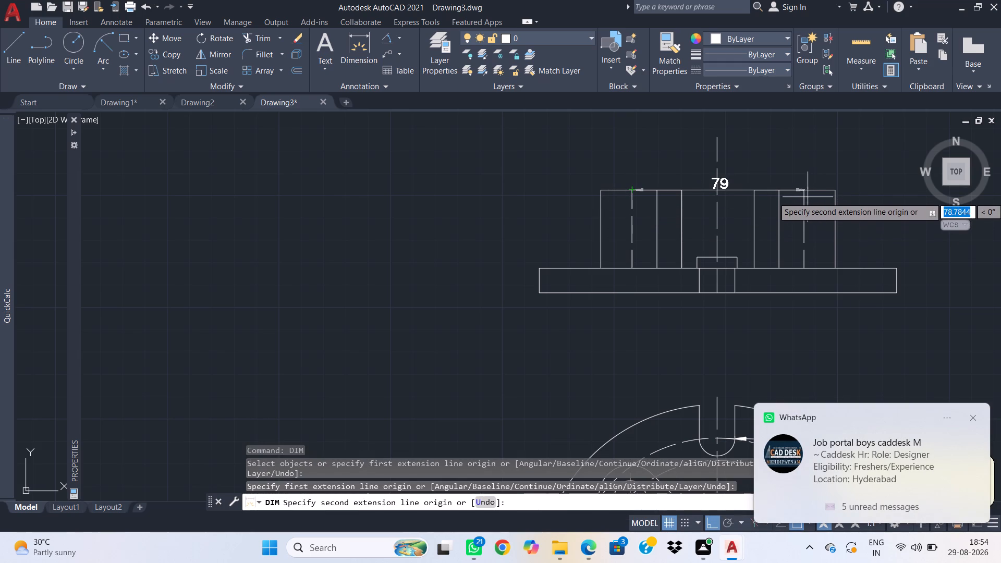
scroll(805, 196, "up", 1)
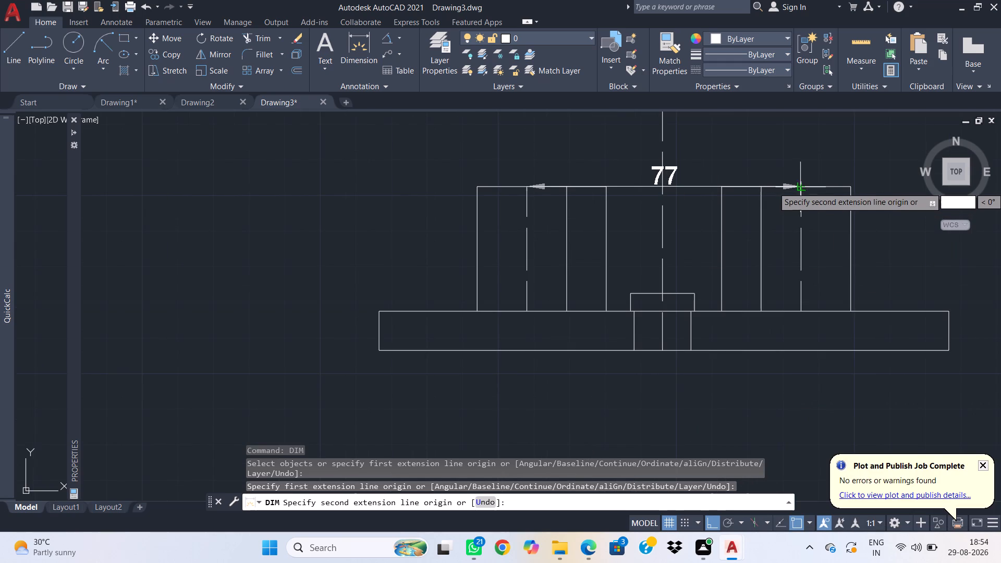
left_click(801, 187)
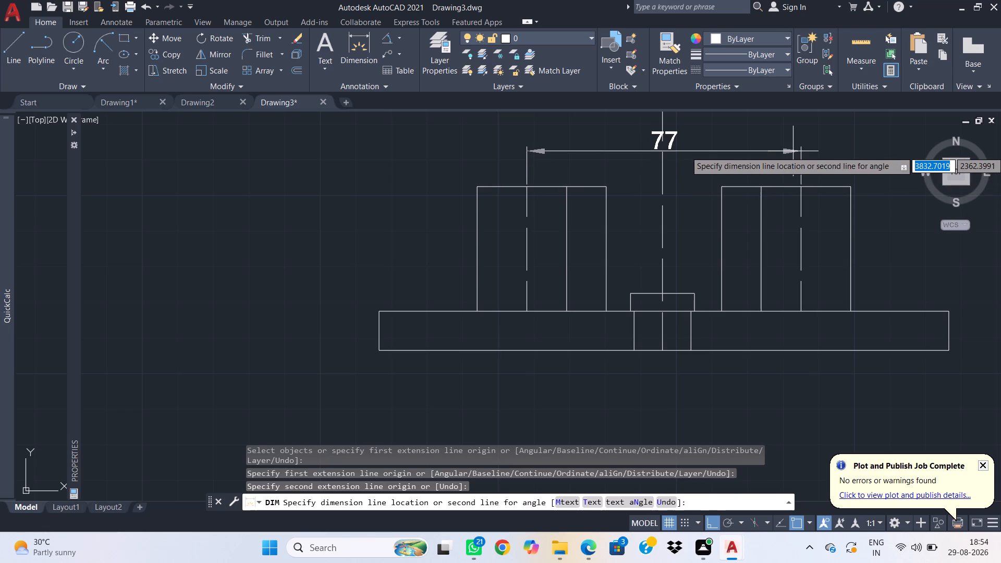
left_click(793, 151)
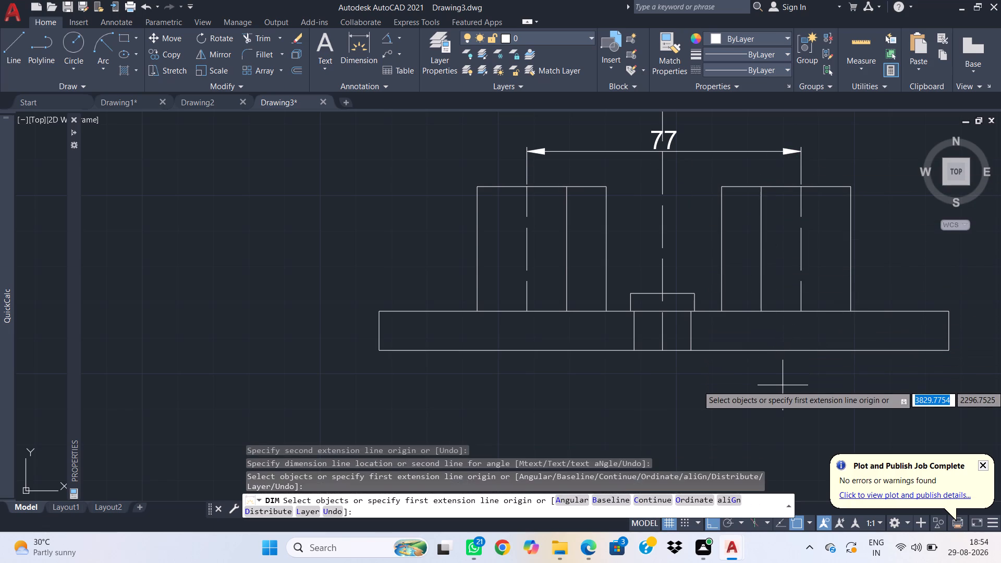
key("Escape")
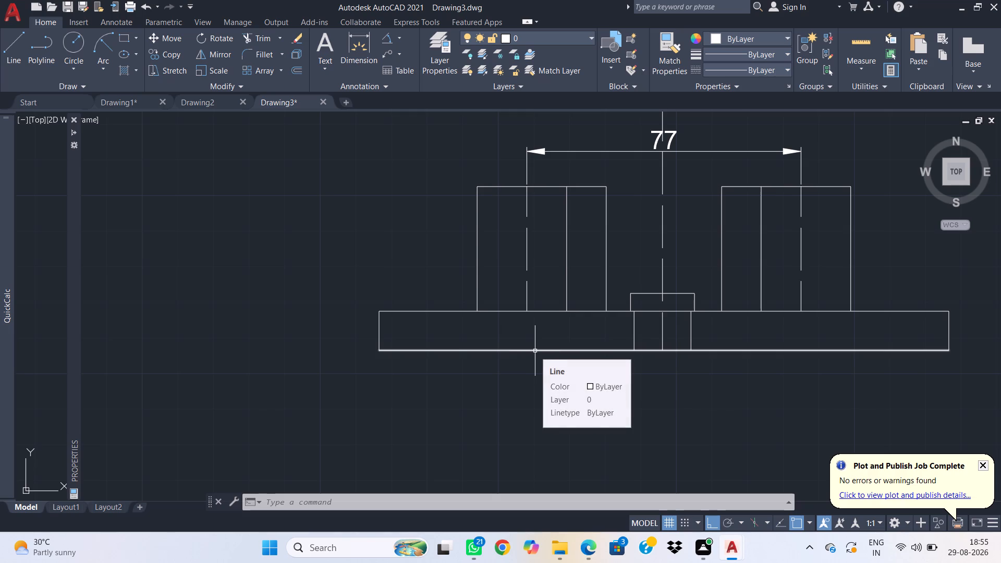
Override the text of the dimension between the raised outlines' centrelines with 80.
scroll(578, 297, "down", 1)
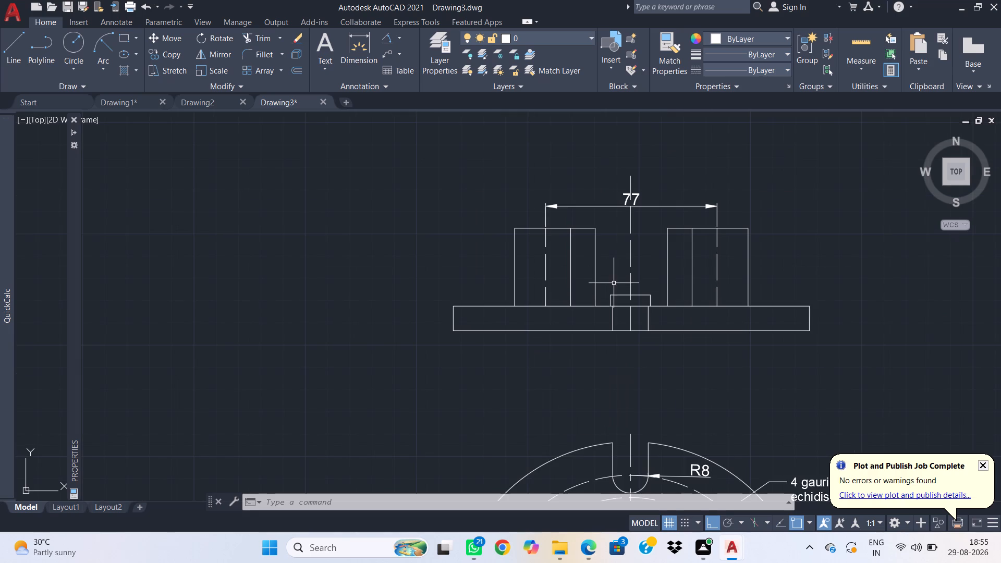
double_click(633, 199)
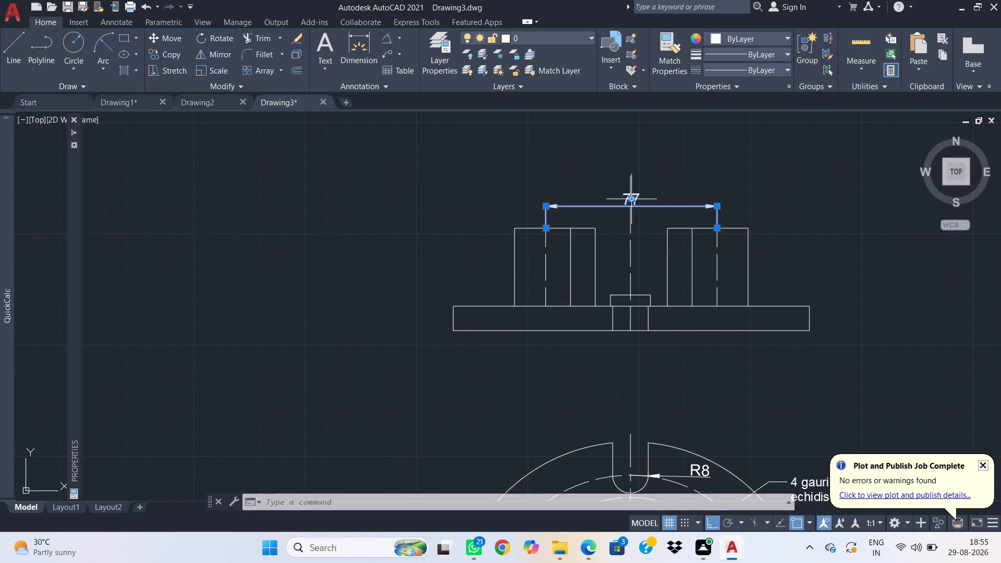
key("8")
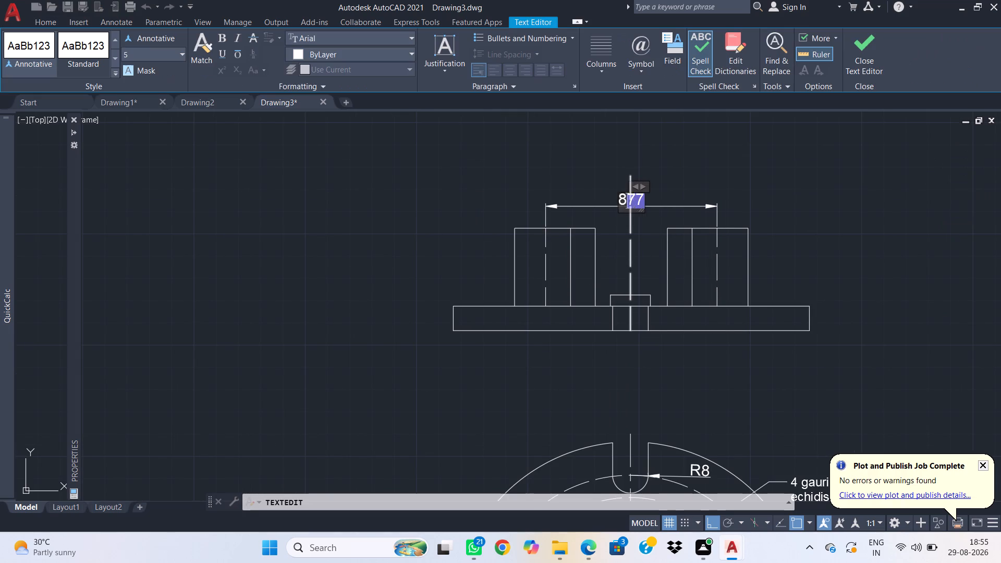
key("0")
key("Right")
key("Right")
key("Right")
key("BackSpace")
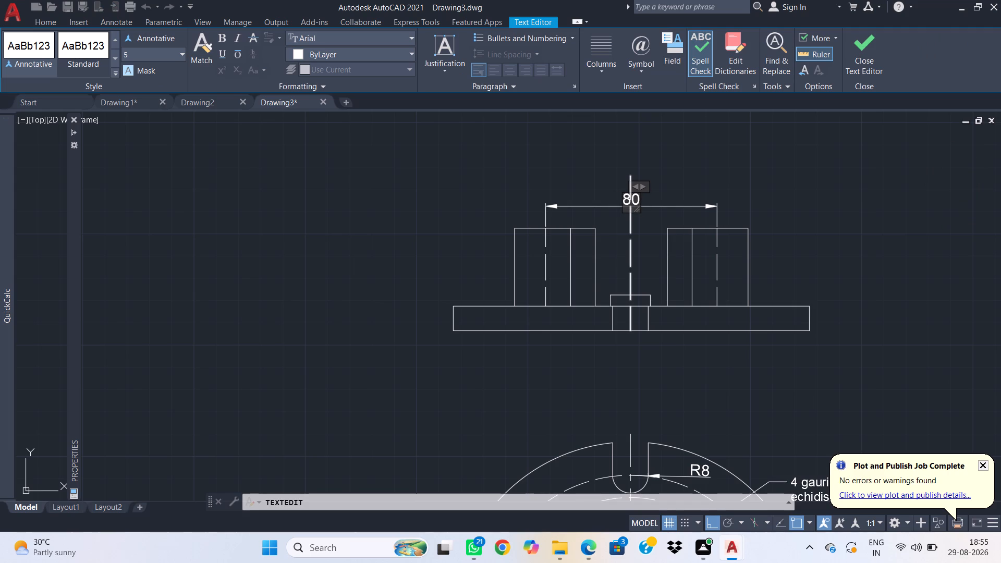
left_click(606, 180)
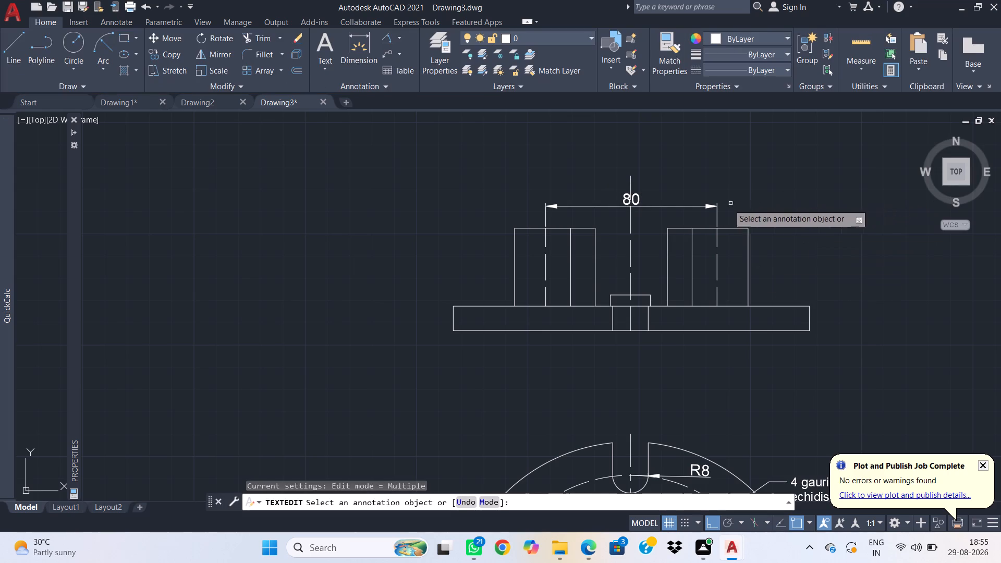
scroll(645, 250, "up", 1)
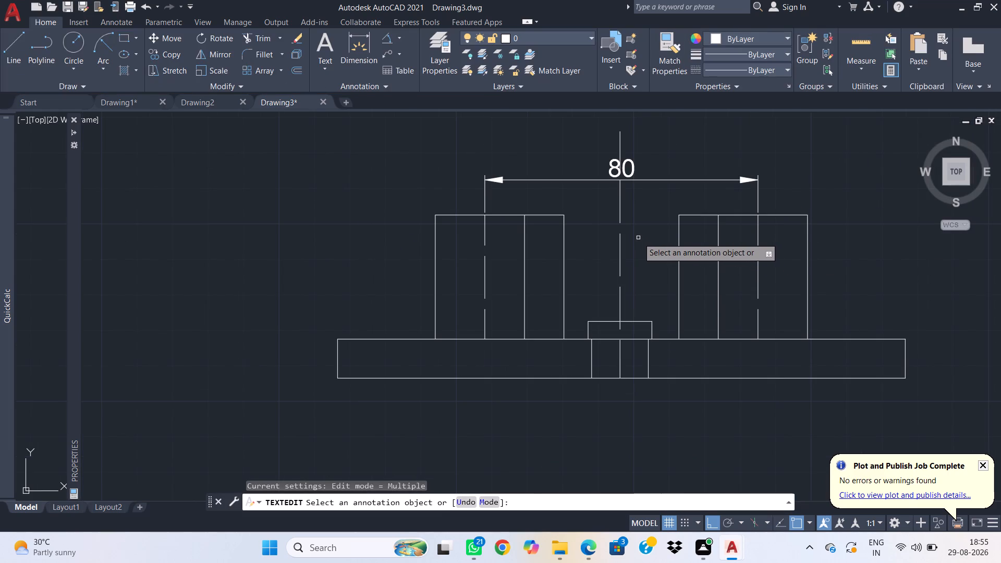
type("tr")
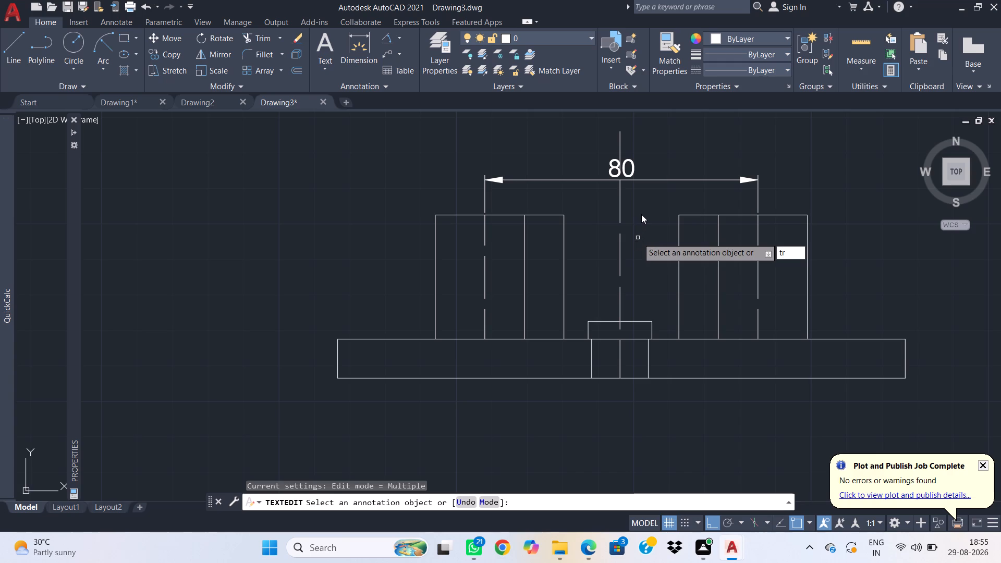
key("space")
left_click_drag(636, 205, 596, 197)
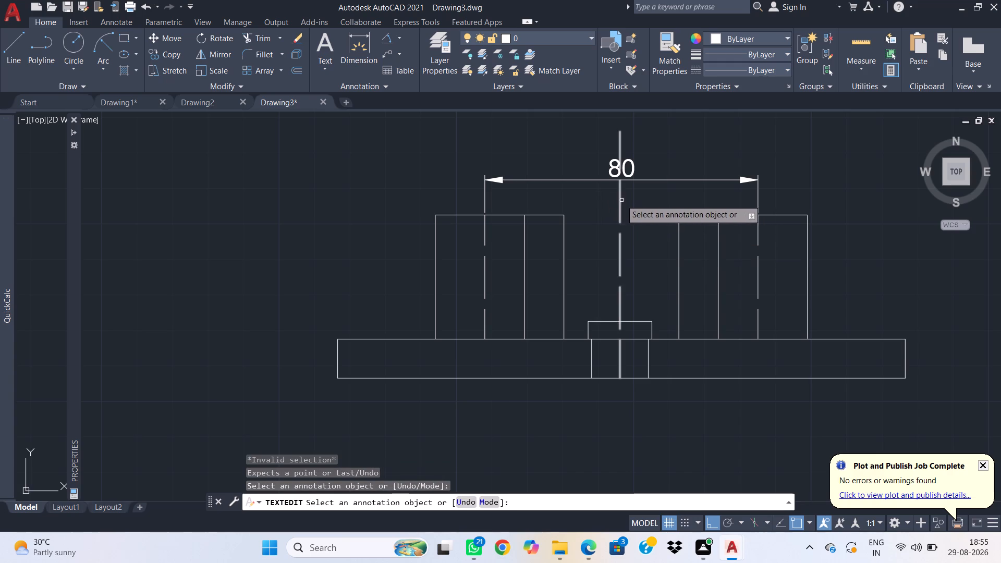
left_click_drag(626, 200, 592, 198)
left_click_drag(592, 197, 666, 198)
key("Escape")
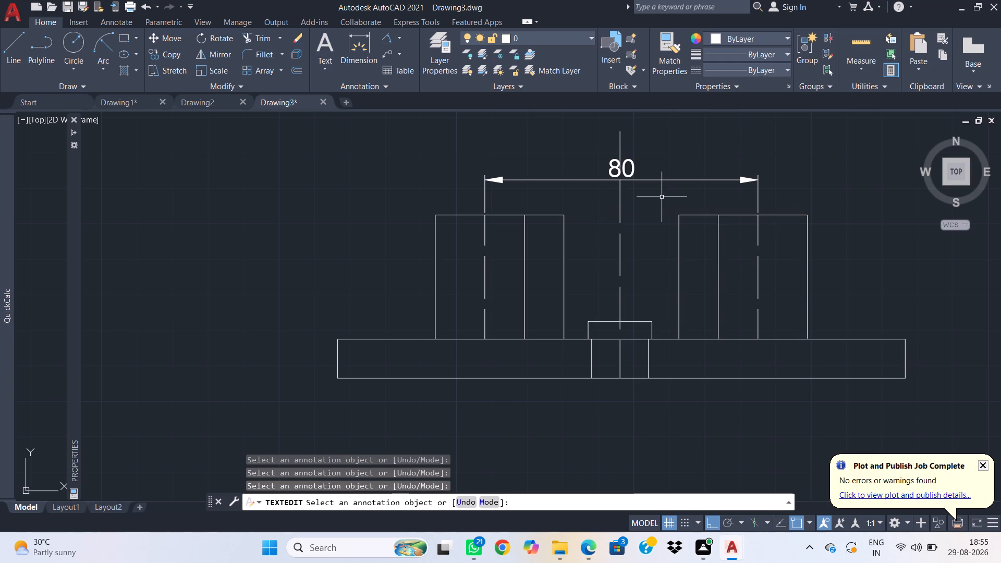
Trim away the dashed vertical centreline above the small central outline's top edge.
key("t")
key("r")
key("space")
left_click_drag(661, 198, 612, 196)
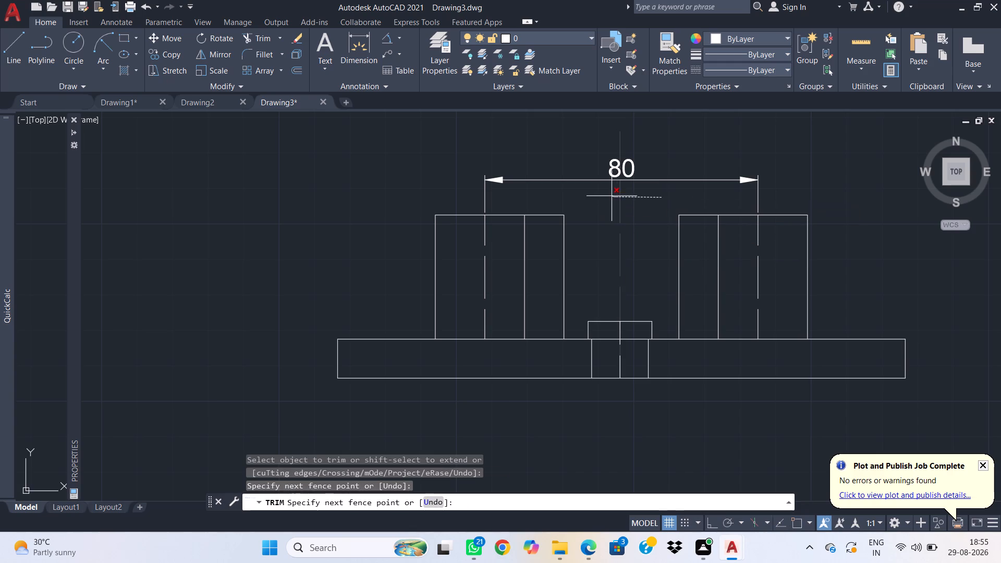
left_click_drag(612, 196, 611, 194)
key("Escape")
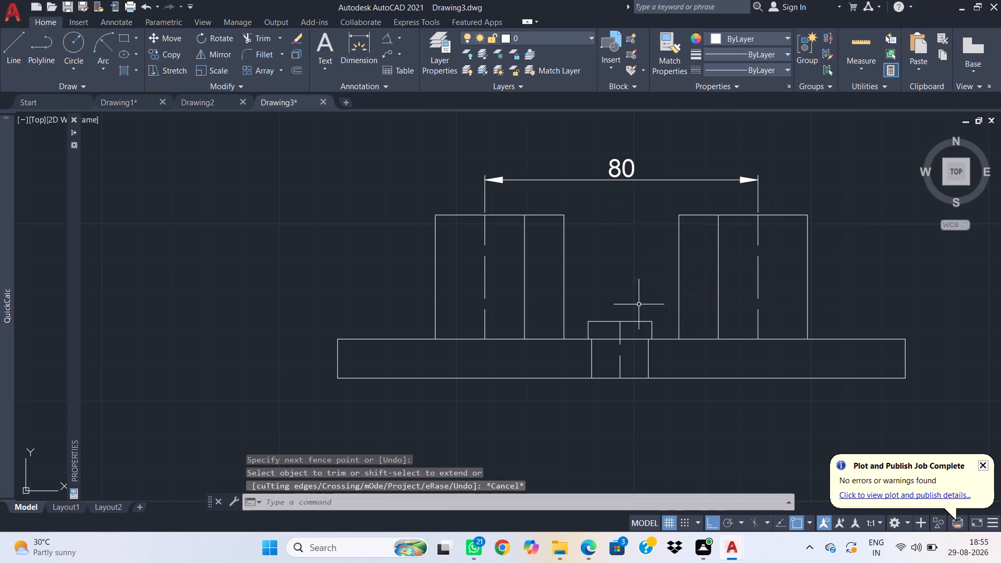
Stretch the top end of the small outline's dashed centreline straight up by about 33.5, past the raised outlines' top edges.
left_click(629, 328)
left_click(613, 325)
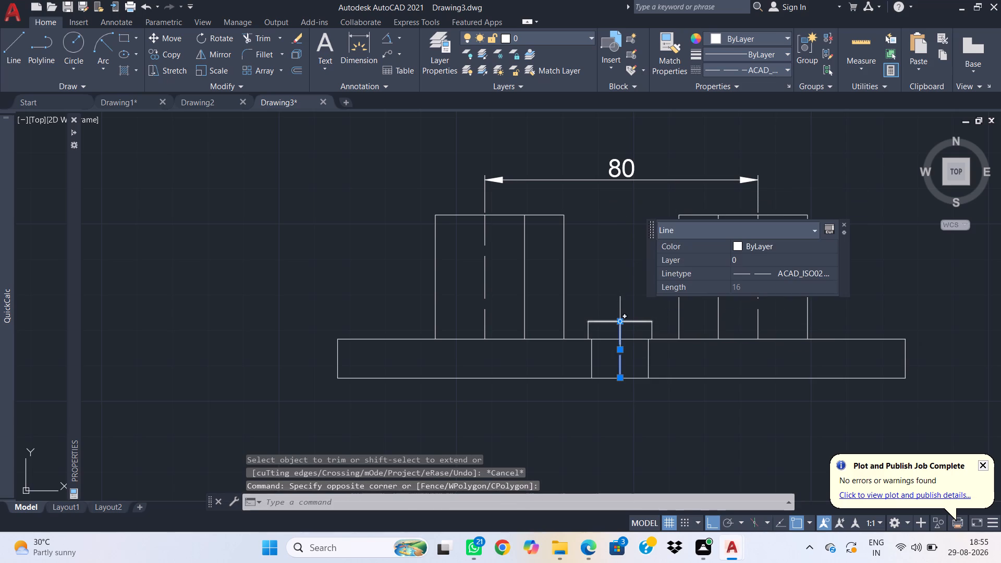
left_click(618, 322)
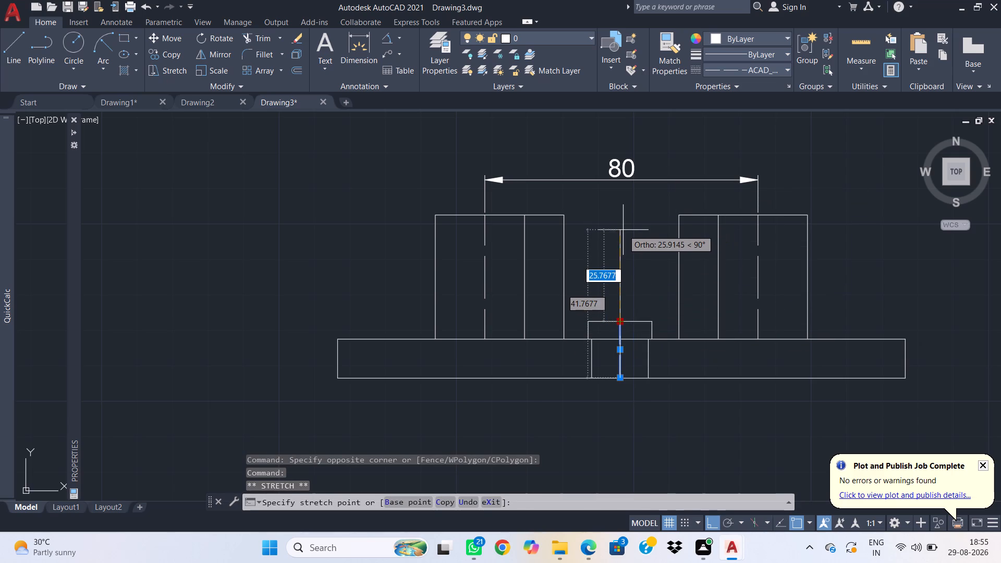
left_click(609, 202)
key("Escape")
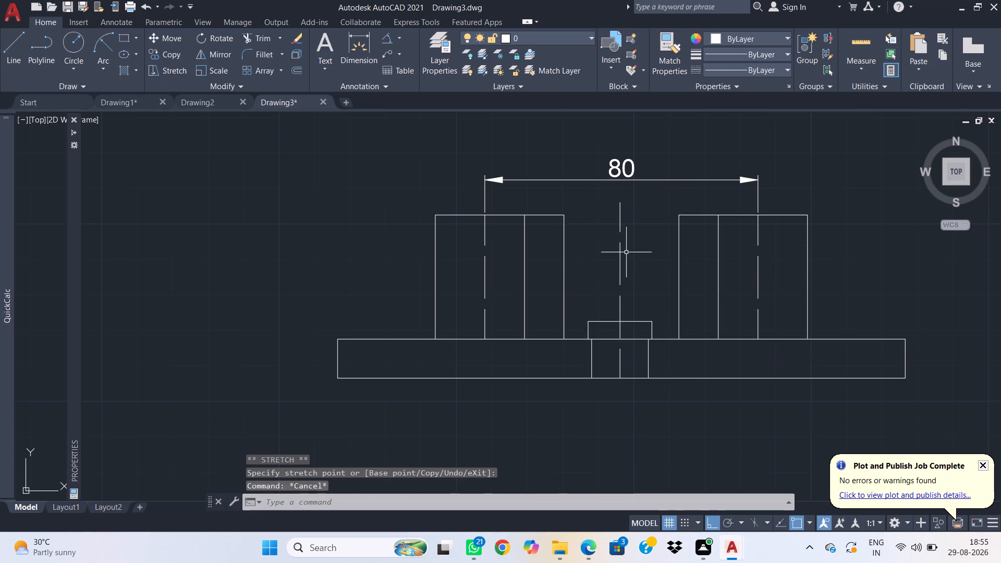
Draw a 5-high, about 80-wide open outline bridging the two raised outlines, starting and ending on their top edges near the dashed centrelines.
key("l")
key("space")
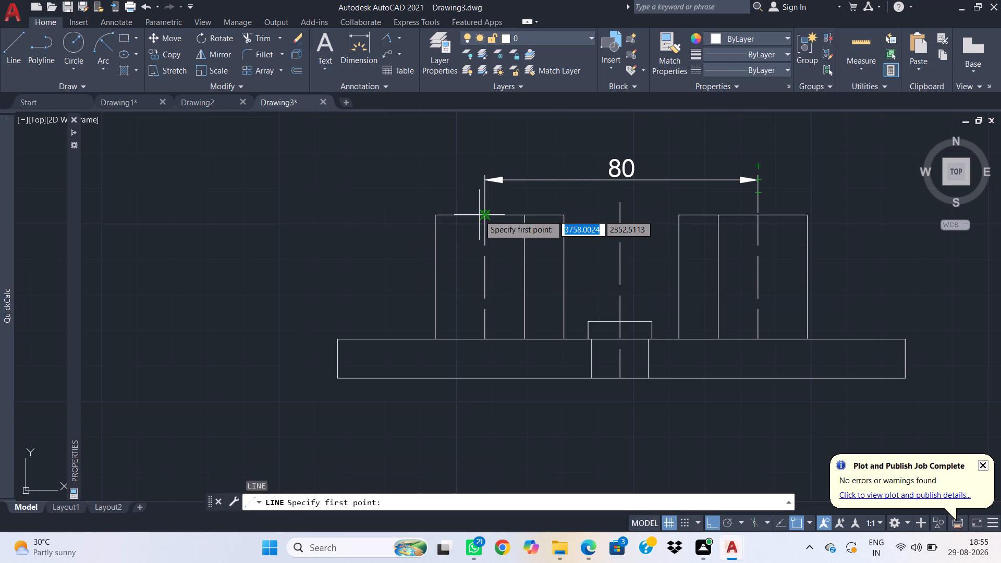
scroll(478, 214, "up", 1)
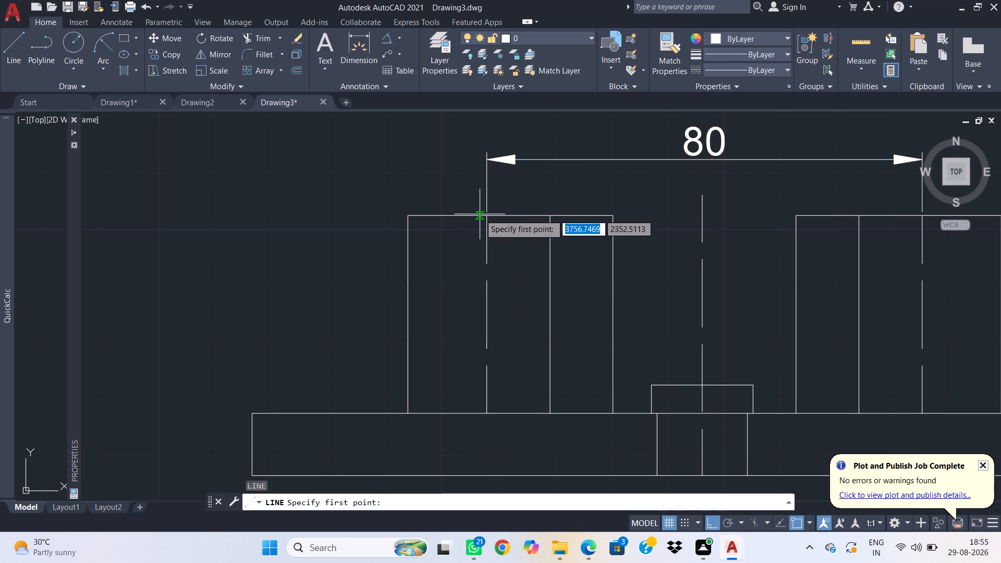
left_click(480, 214)
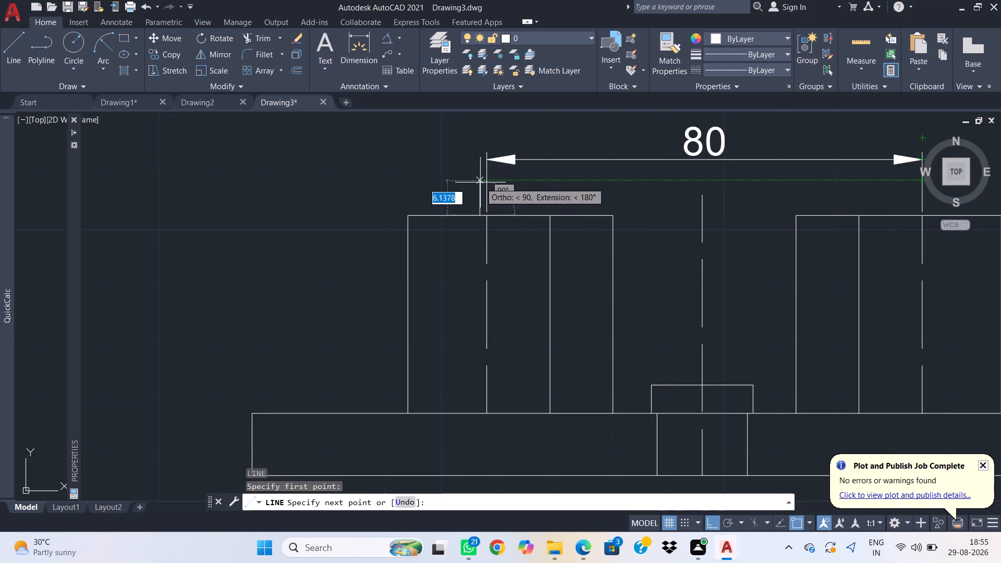
key("5")
key("Return")
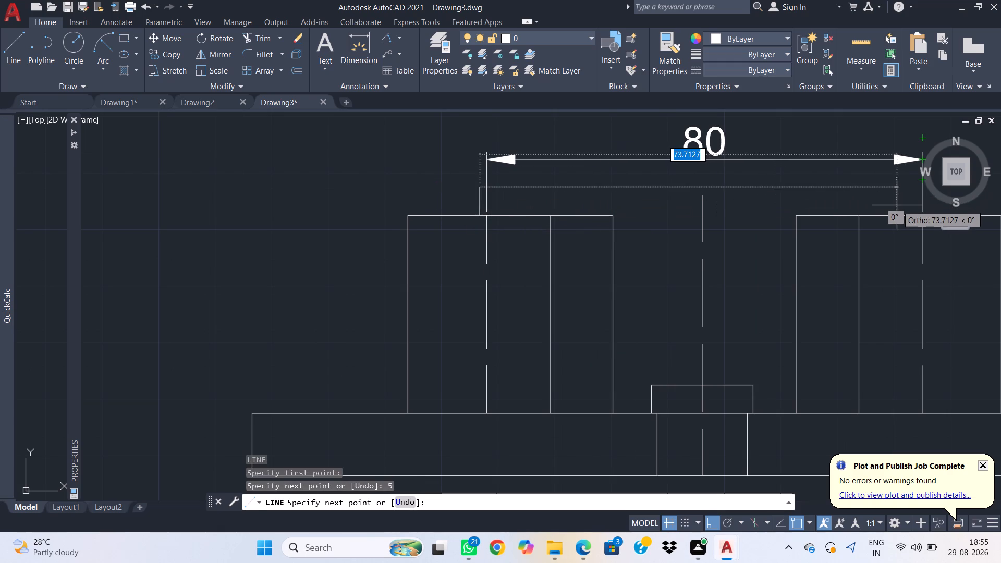
middle_click_drag(897, 205, 740, 182)
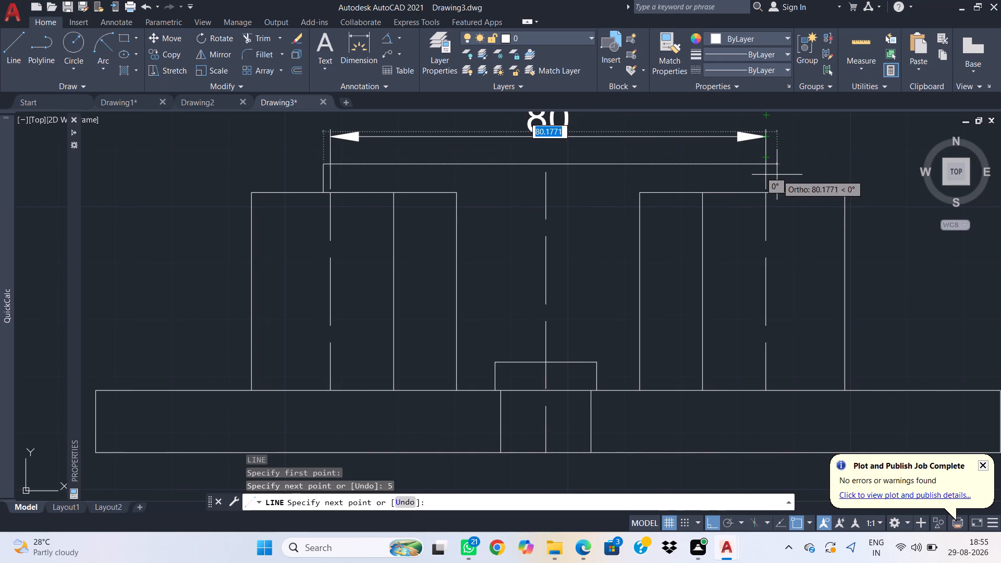
left_click(777, 175)
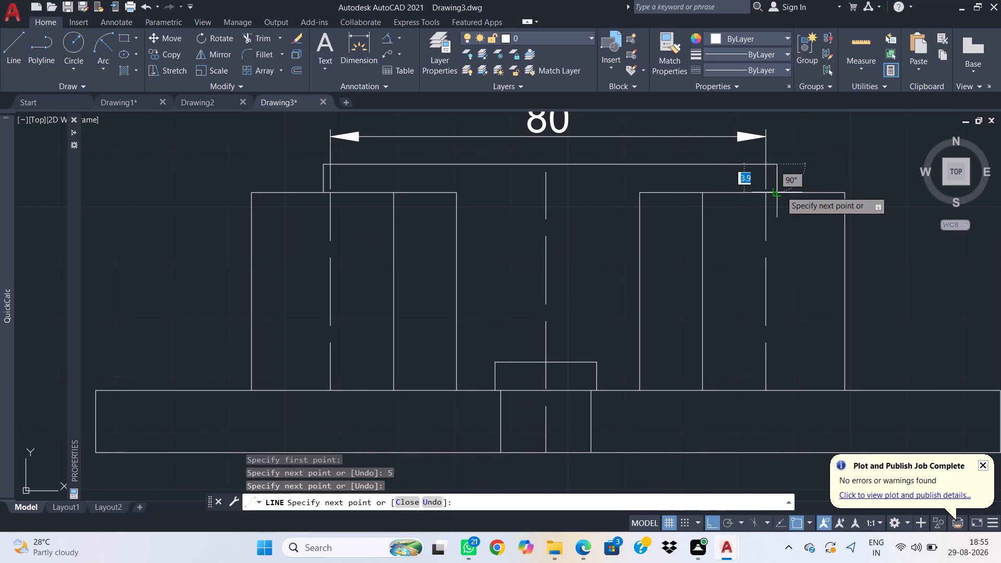
left_click(780, 194)
key("Escape")
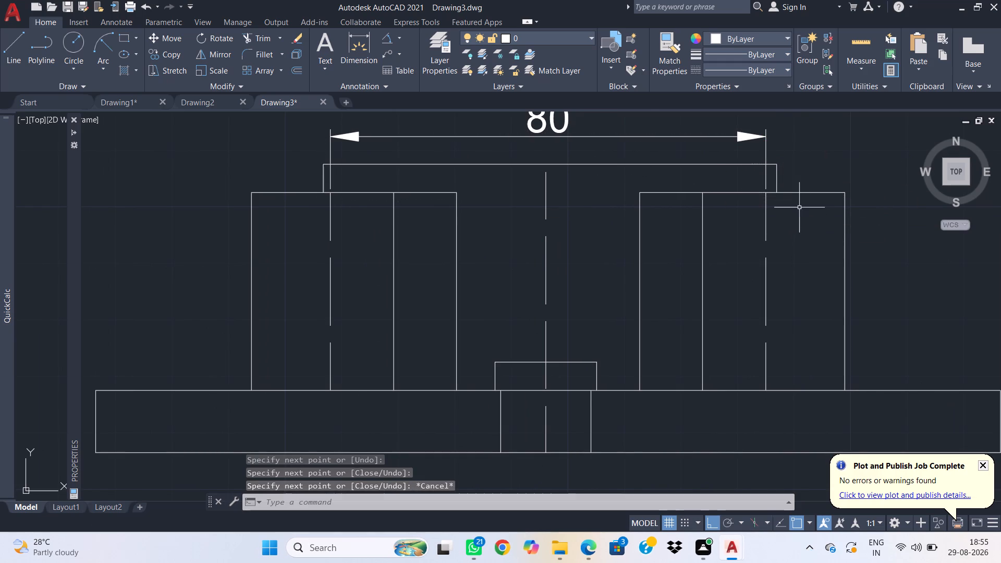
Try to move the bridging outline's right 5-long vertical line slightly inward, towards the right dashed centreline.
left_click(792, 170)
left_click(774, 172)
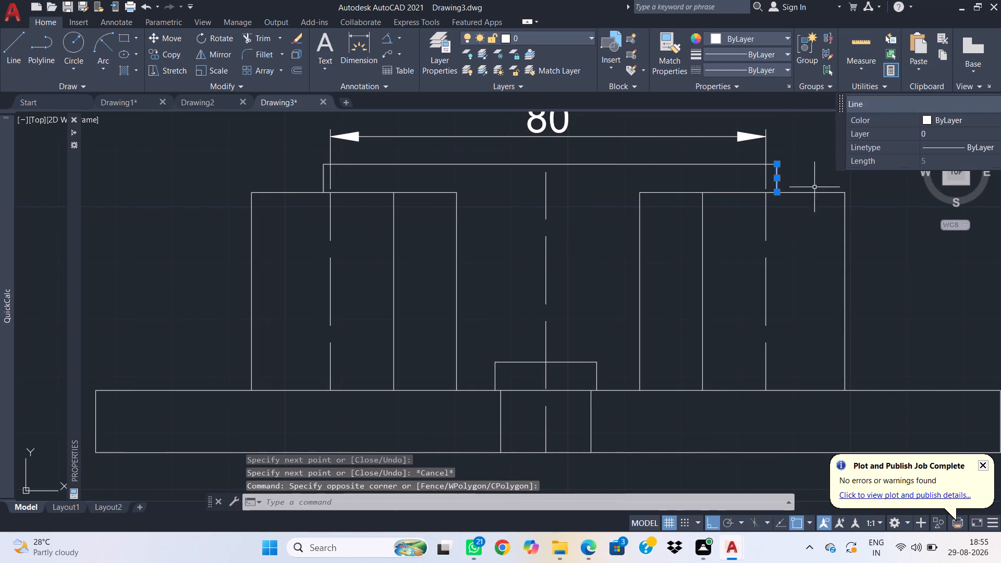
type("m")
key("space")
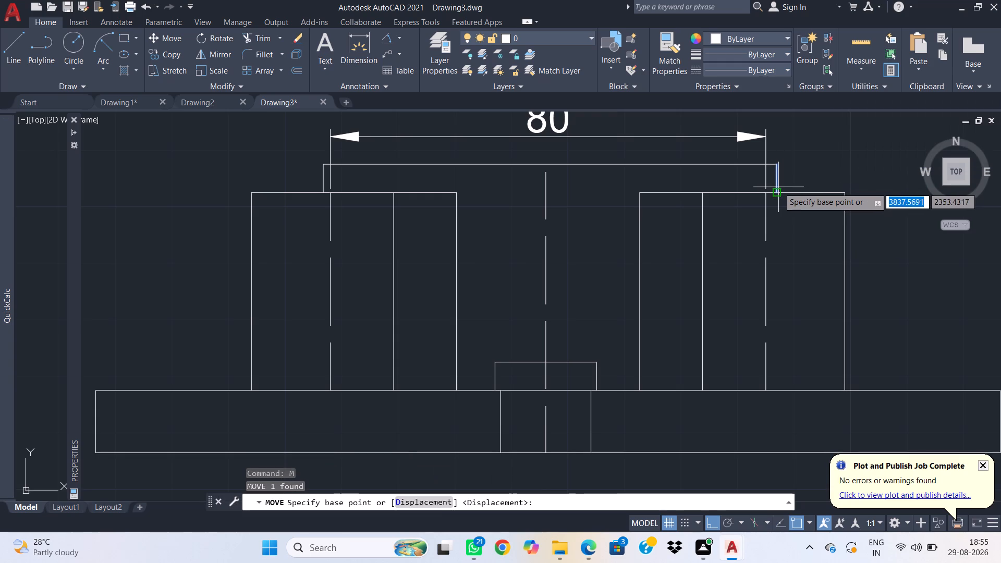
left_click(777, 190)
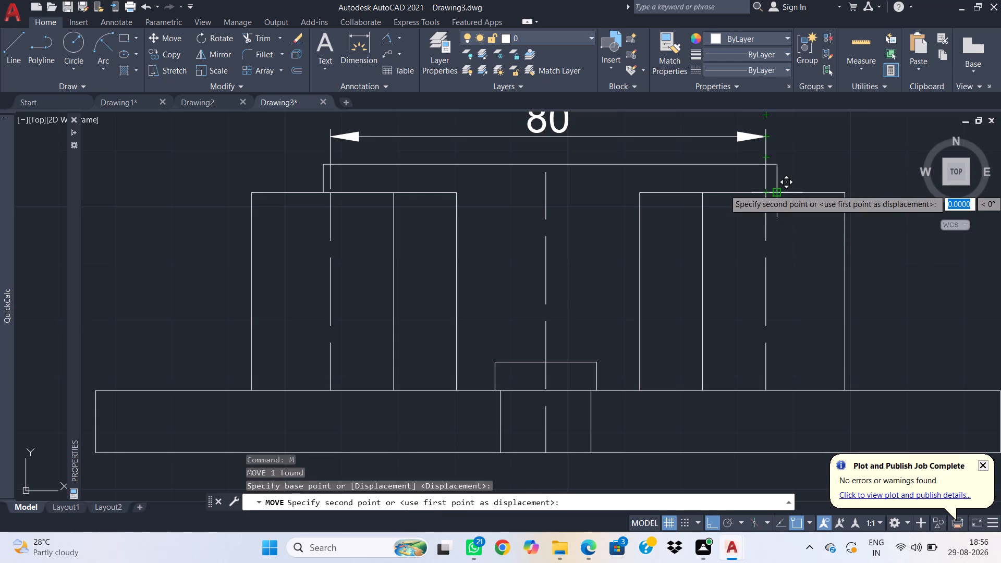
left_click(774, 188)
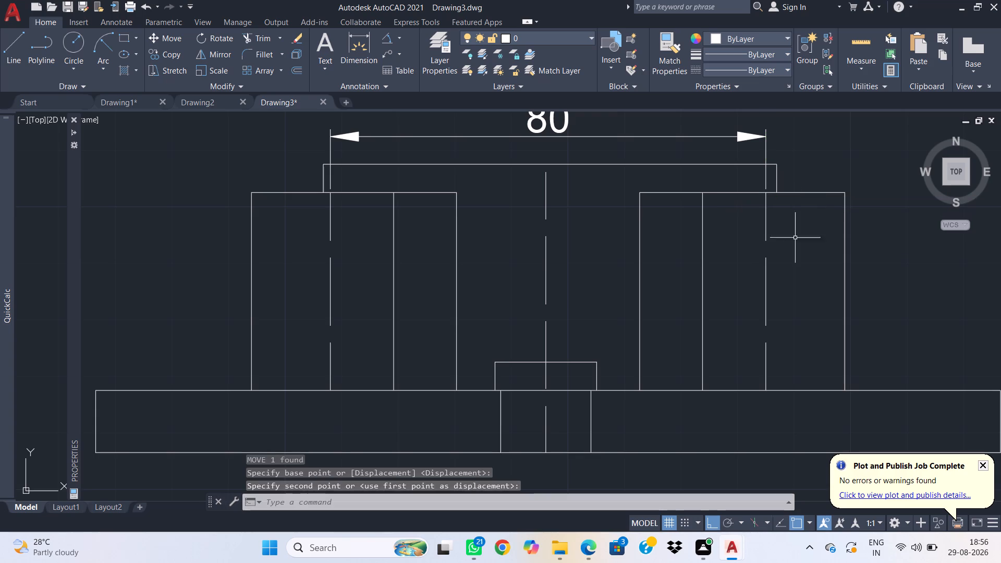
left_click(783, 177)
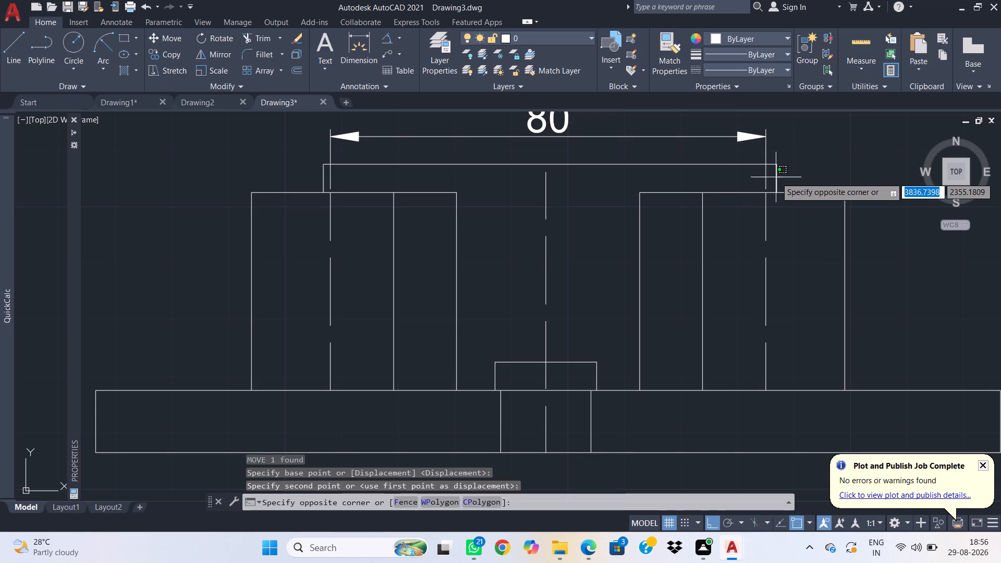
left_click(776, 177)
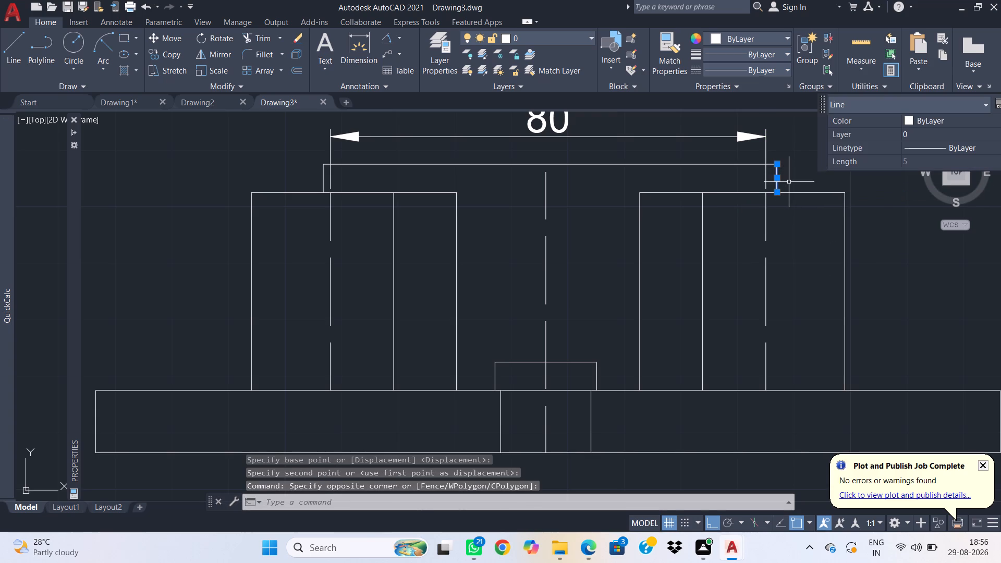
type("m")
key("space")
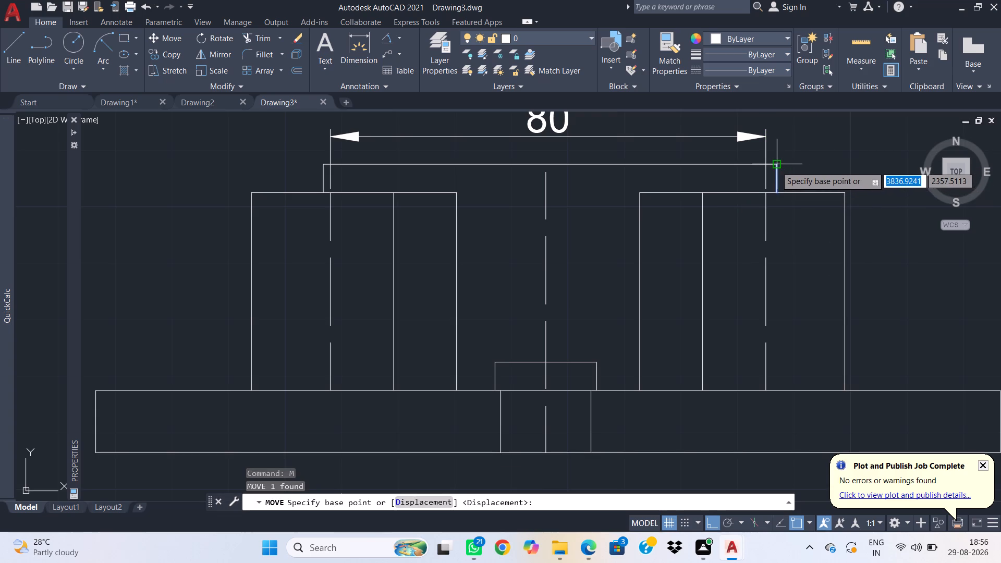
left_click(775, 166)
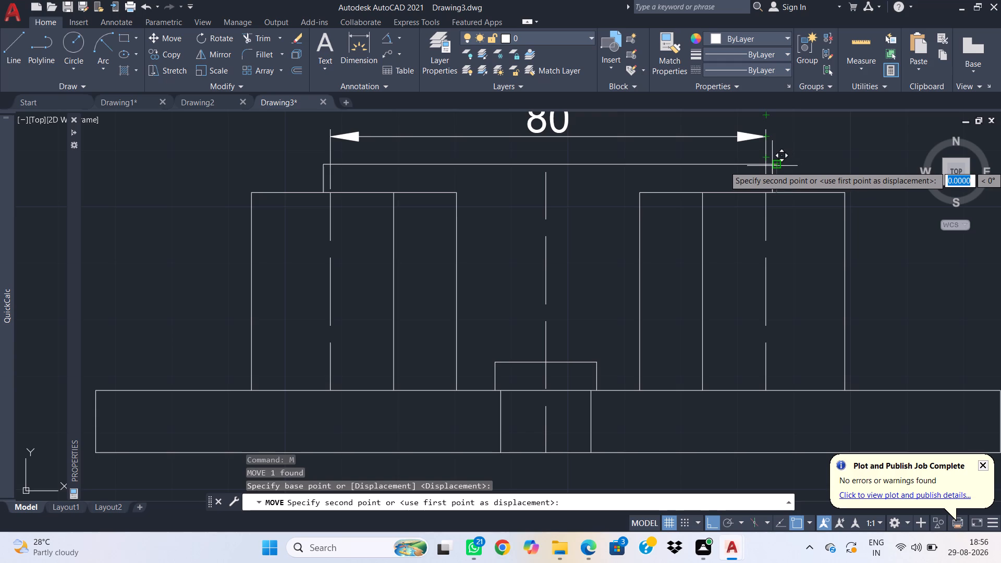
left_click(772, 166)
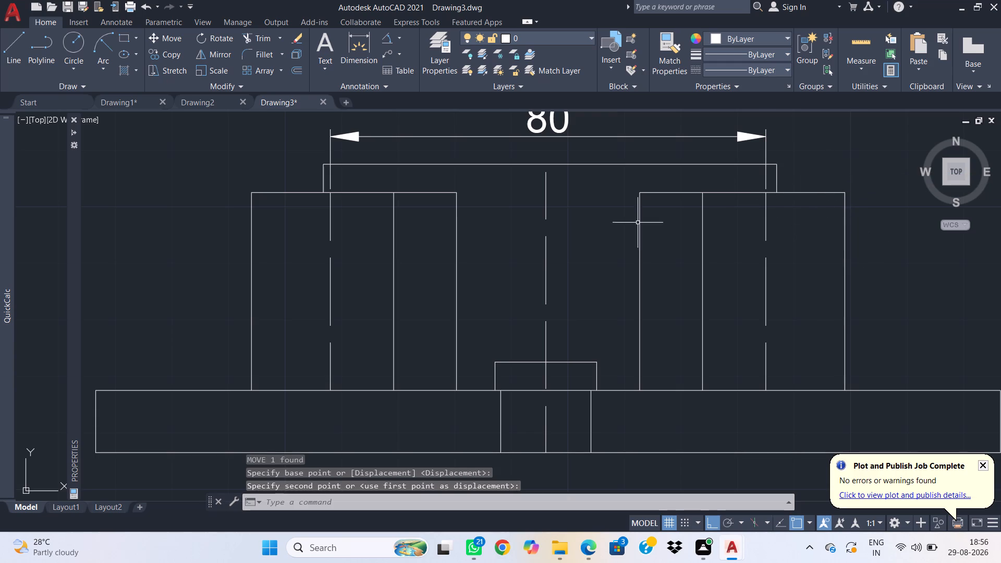
Delete the 5-long vertical line at the right end of the bridging outline.
left_click(323, 178)
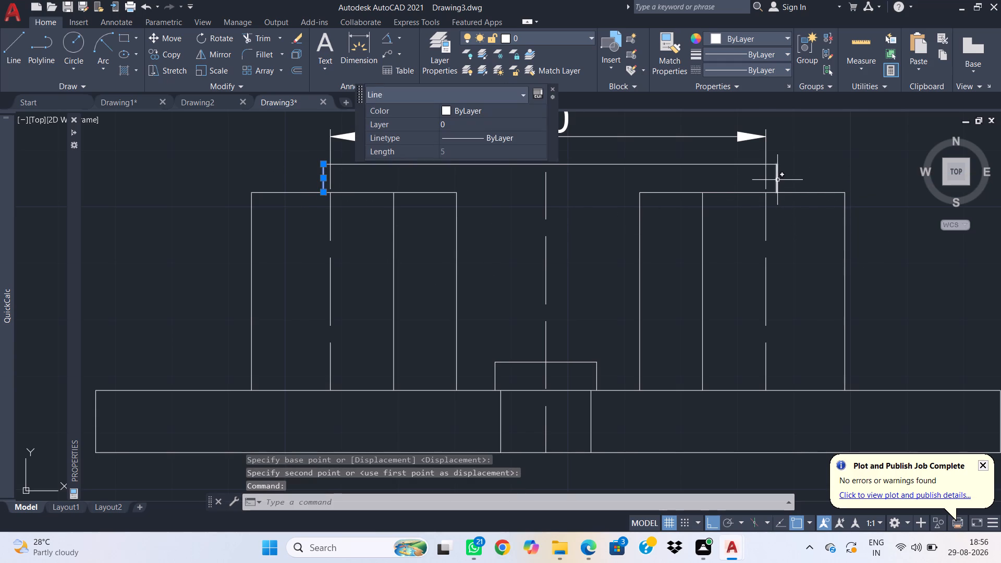
key("Escape")
left_click(777, 181)
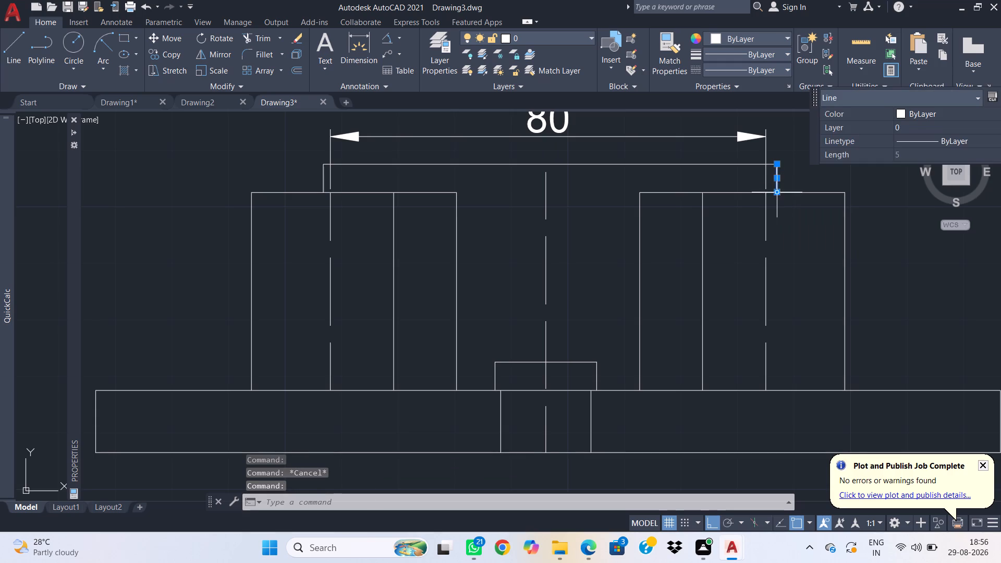
key("Delete")
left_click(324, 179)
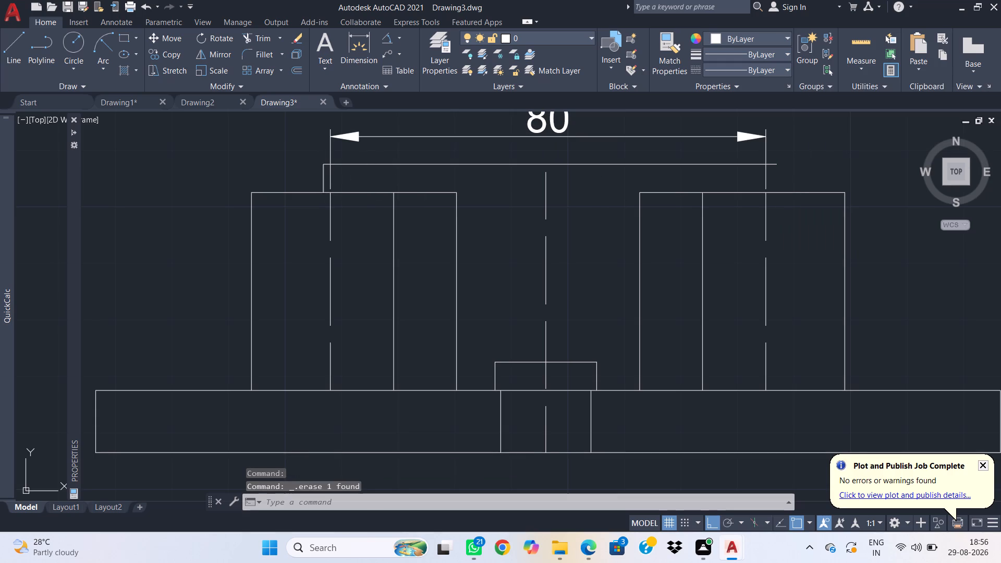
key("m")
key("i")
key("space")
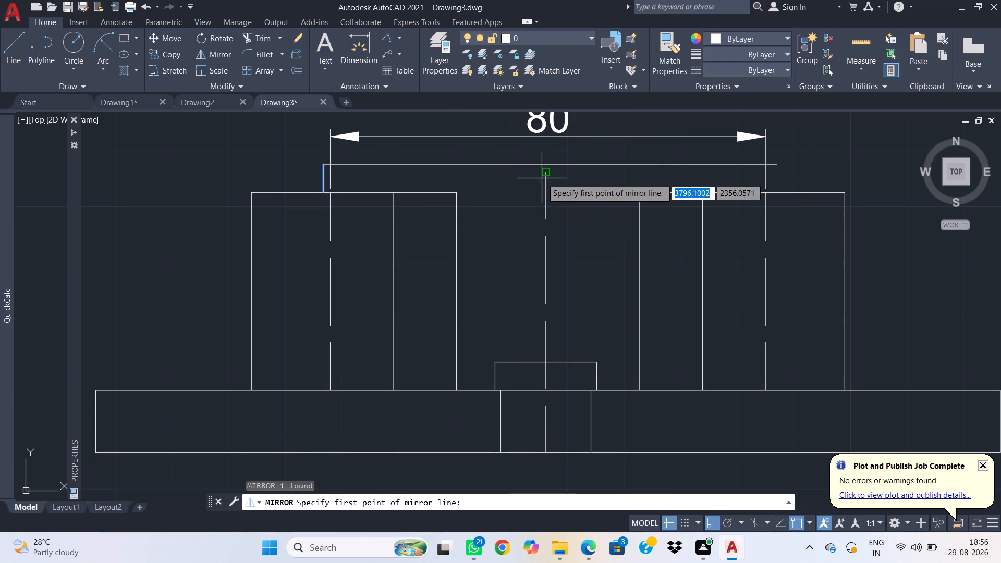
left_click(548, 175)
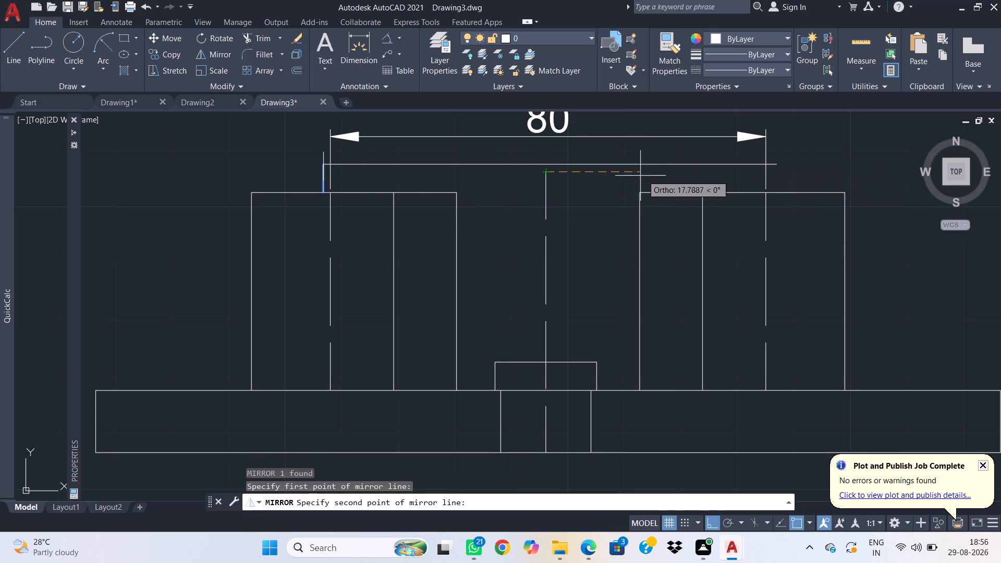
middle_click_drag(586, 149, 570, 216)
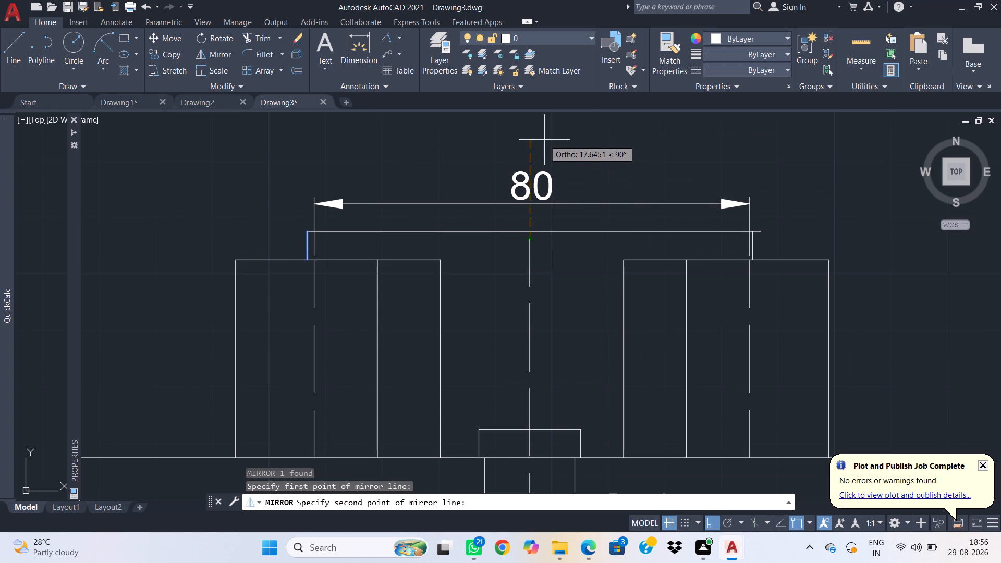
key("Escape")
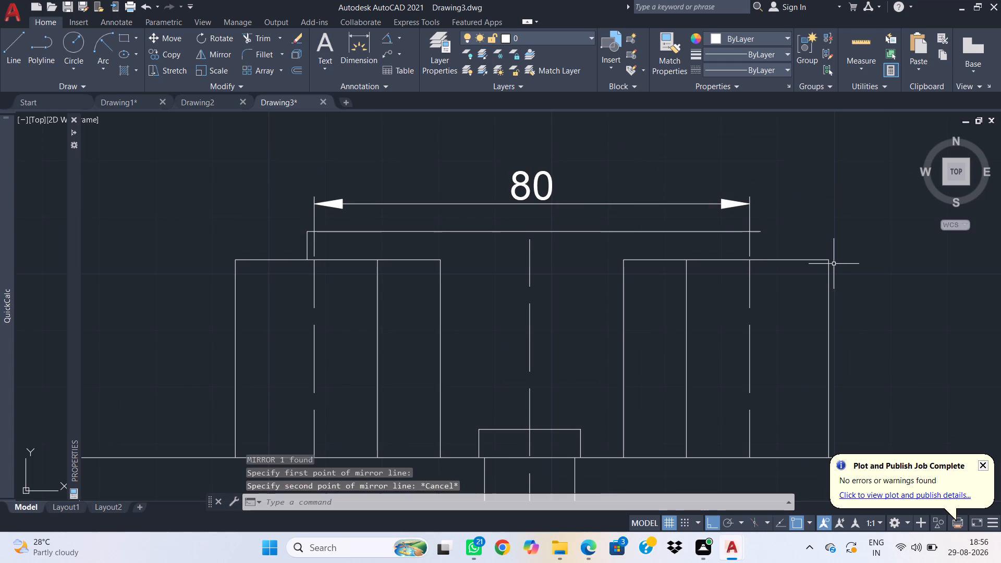
Draw a vertical line from the right raised outline's top edge, just right of its dashed centreline, up past the bridging outline's top line.
type("l")
key("space")
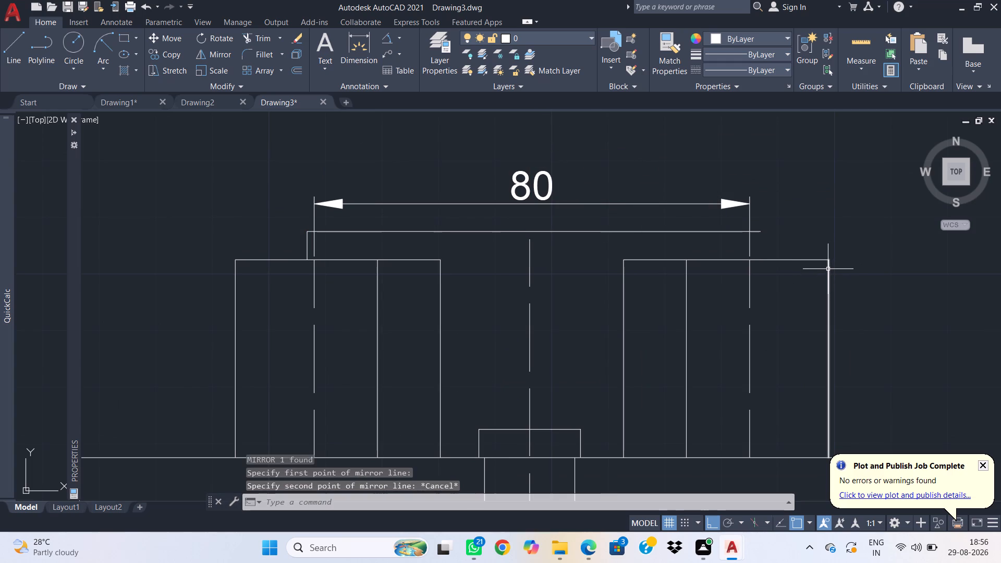
scroll(782, 254, "up", 1)
left_click(738, 262)
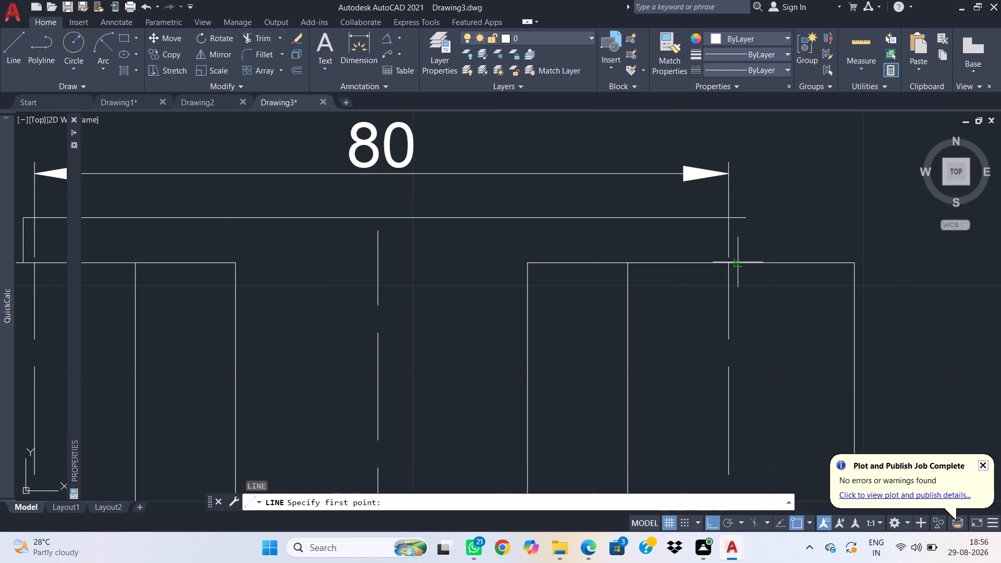
left_click(738, 197)
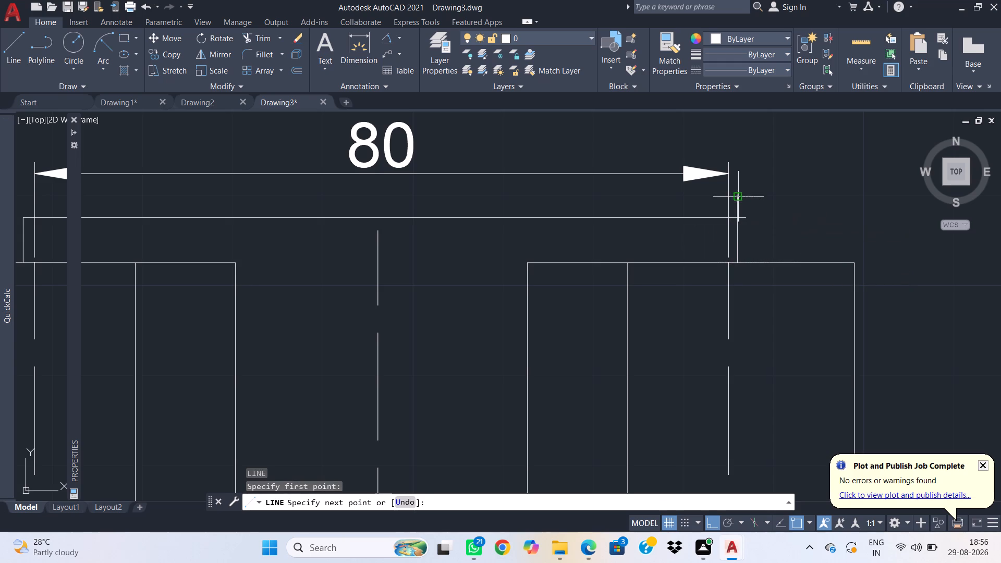
key("Escape")
Trim the overhanging ends of the new vertical line and the long horizontal line to form a clean upper-right corner.
type("tr")
key("space")
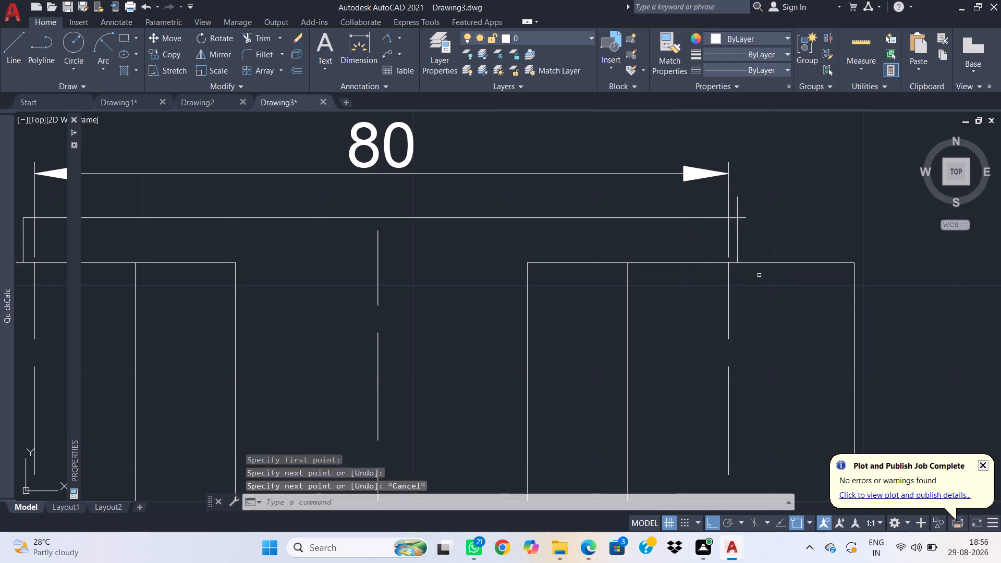
left_click_drag(749, 223, 729, 206)
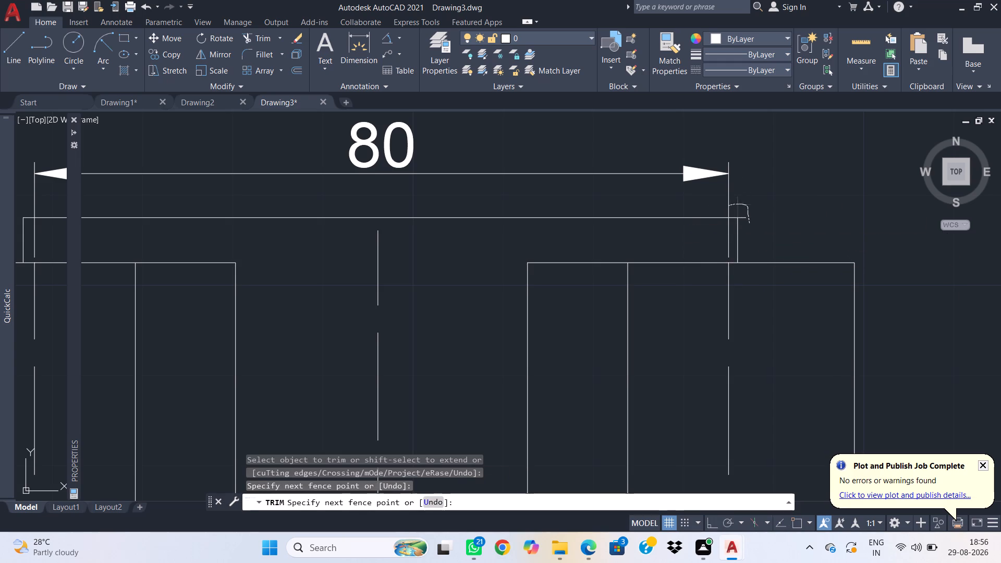
left_click_drag(743, 229, 747, 205)
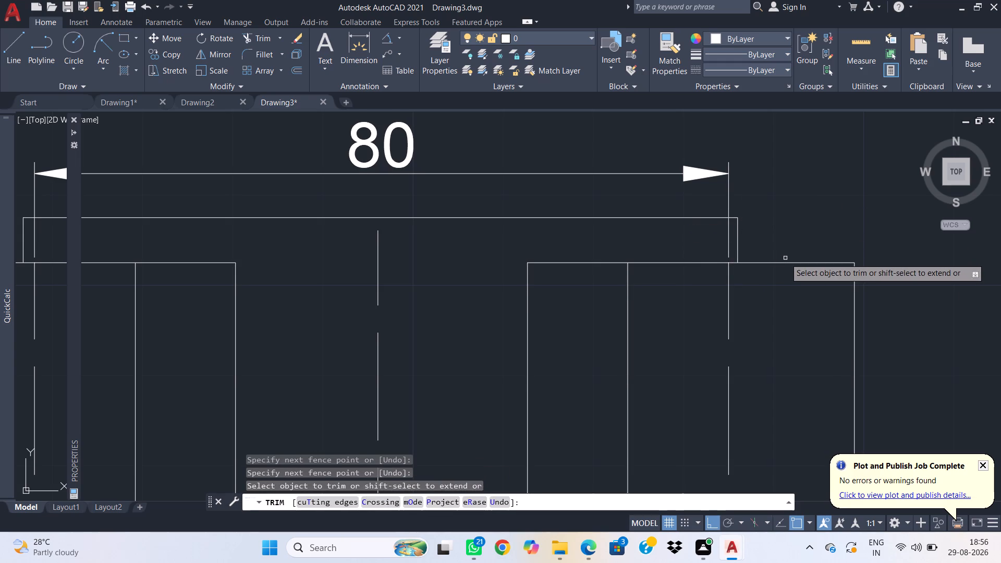
key("Escape")
Dimension the height of the small central outline, placing the dimension just to its right.
scroll(782, 265, "down", 1)
scroll(730, 297, "down", 1)
middle_click_drag(697, 357, 689, 323)
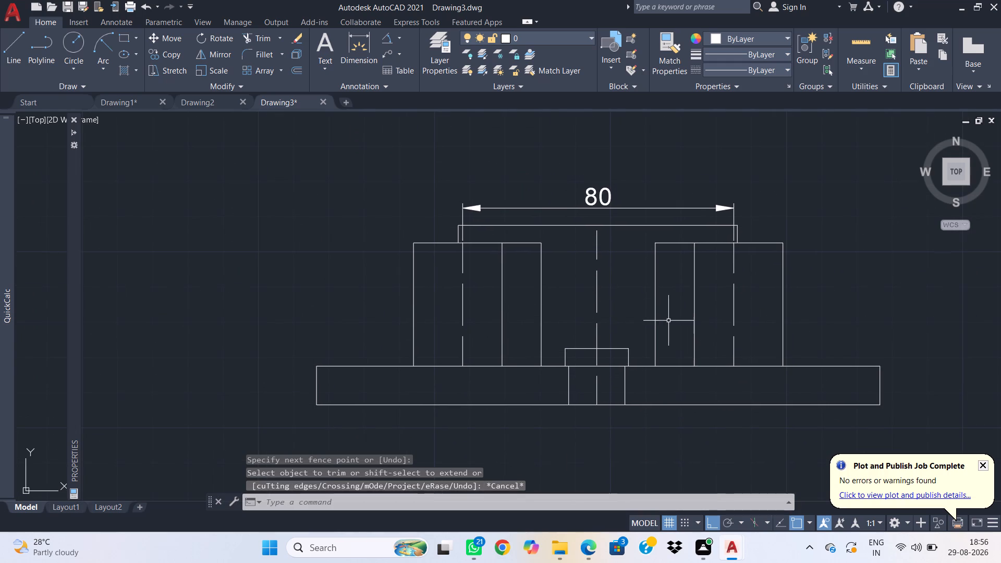
scroll(601, 339, "down", 1)
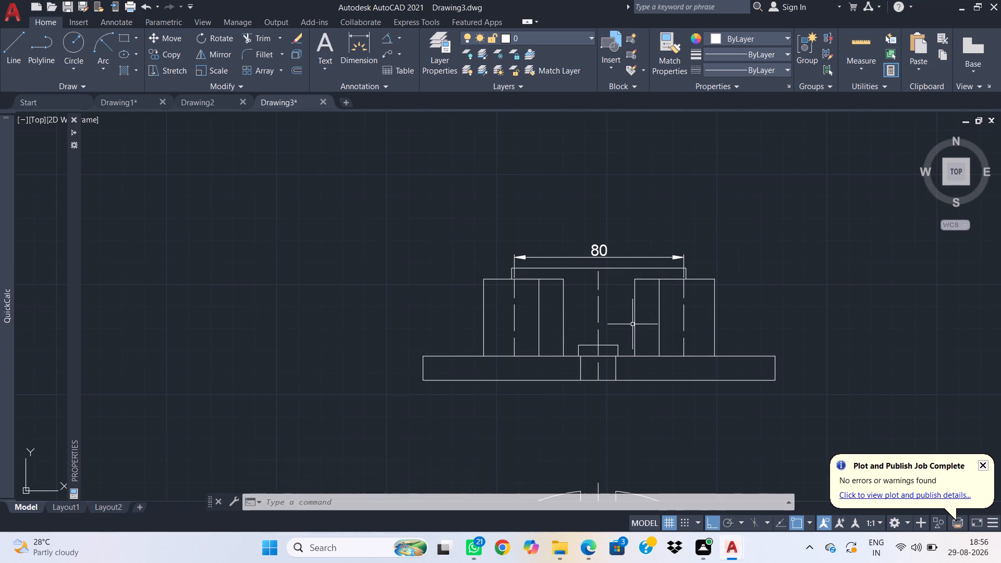
key("d")
type("im")
key("space")
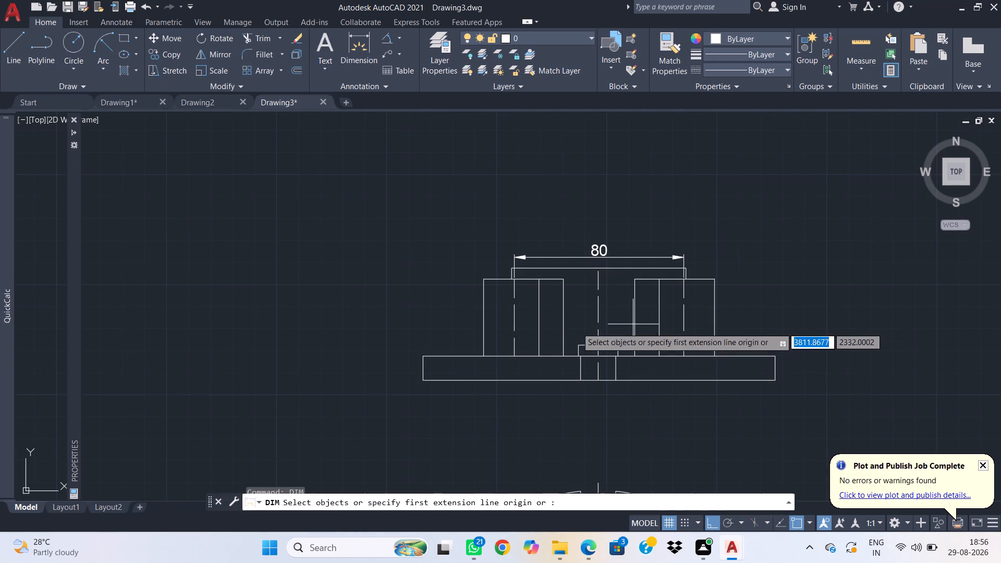
middle_click_drag(768, 383, 877, 338)
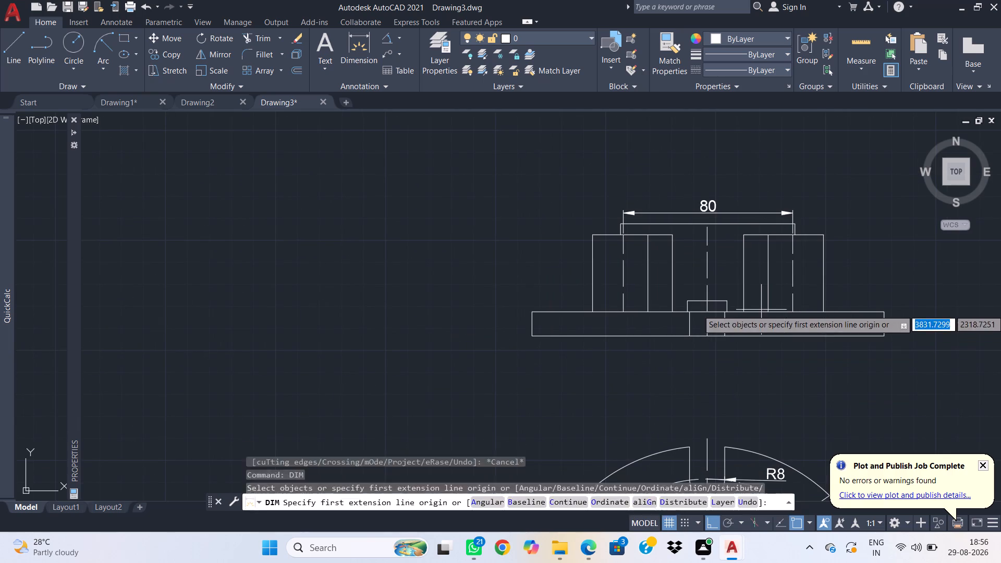
left_click(728, 309)
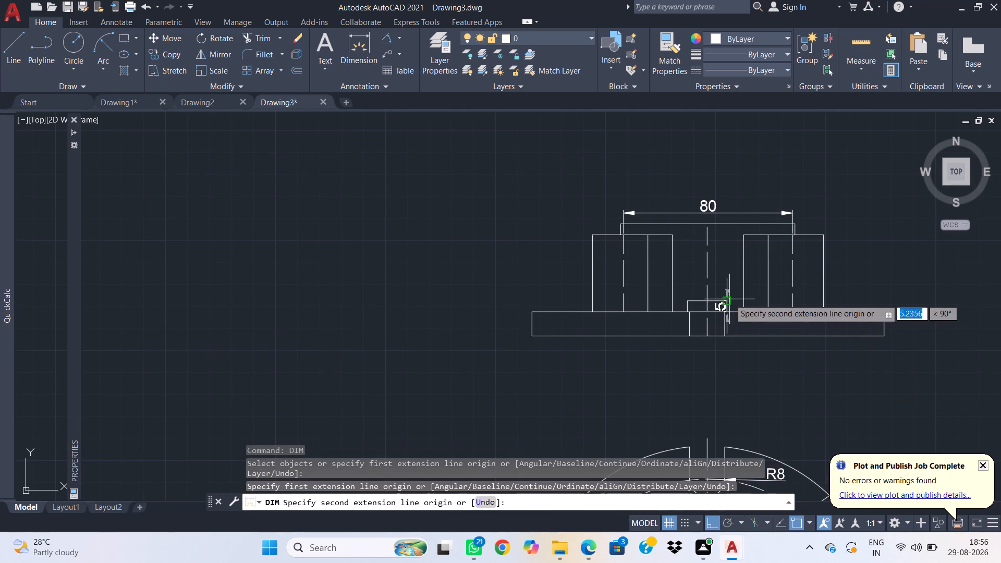
left_click(729, 299)
left_click(740, 300)
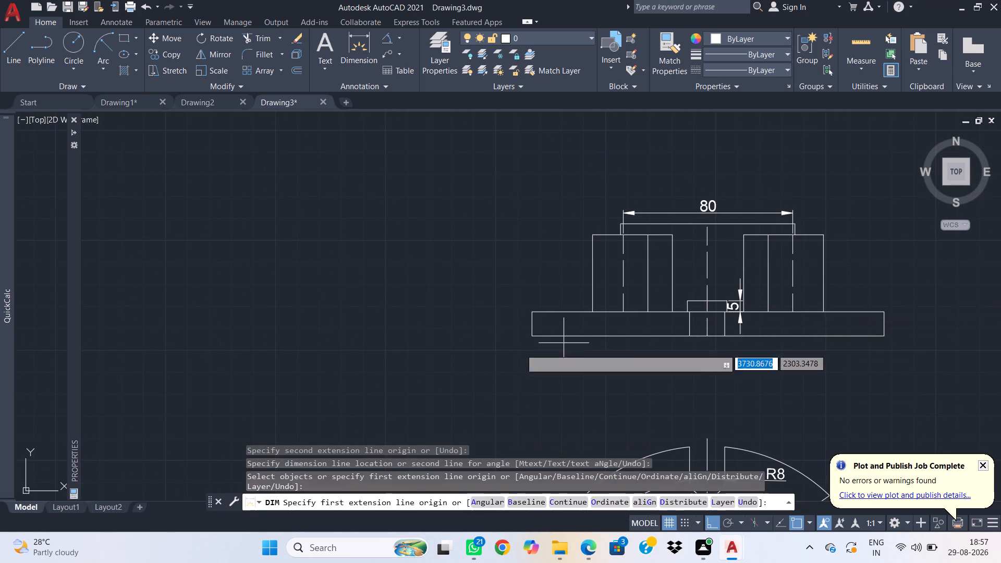
Dimension the base's thickness at its left end, placing the dimension just outside the outline.
left_click(532, 334)
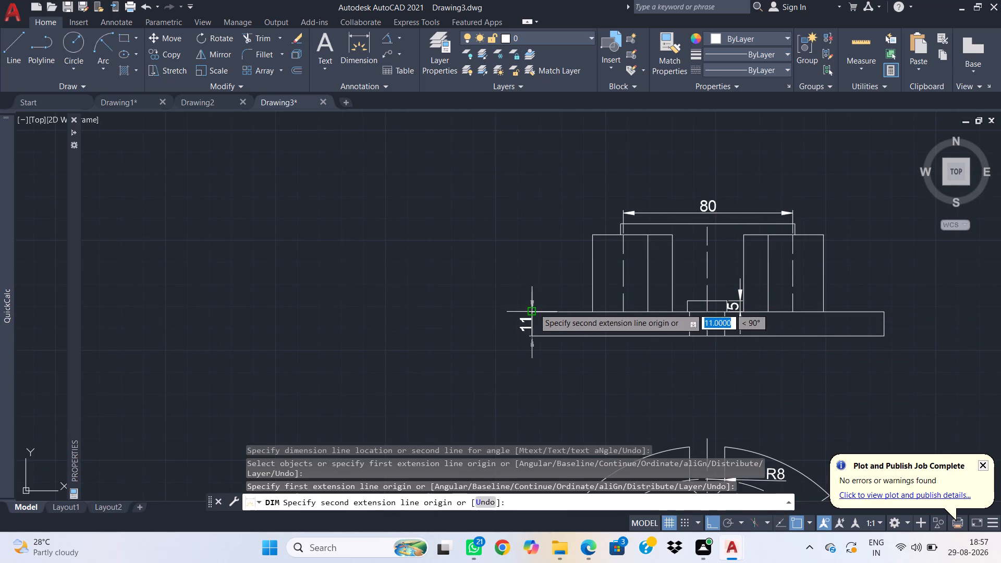
left_click(534, 312)
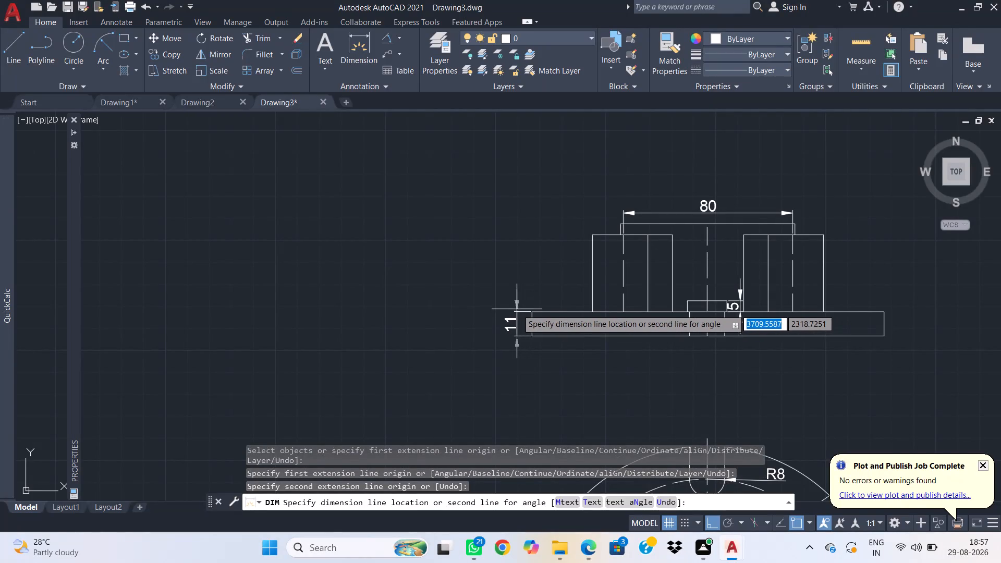
left_click(519, 311)
key("Escape")
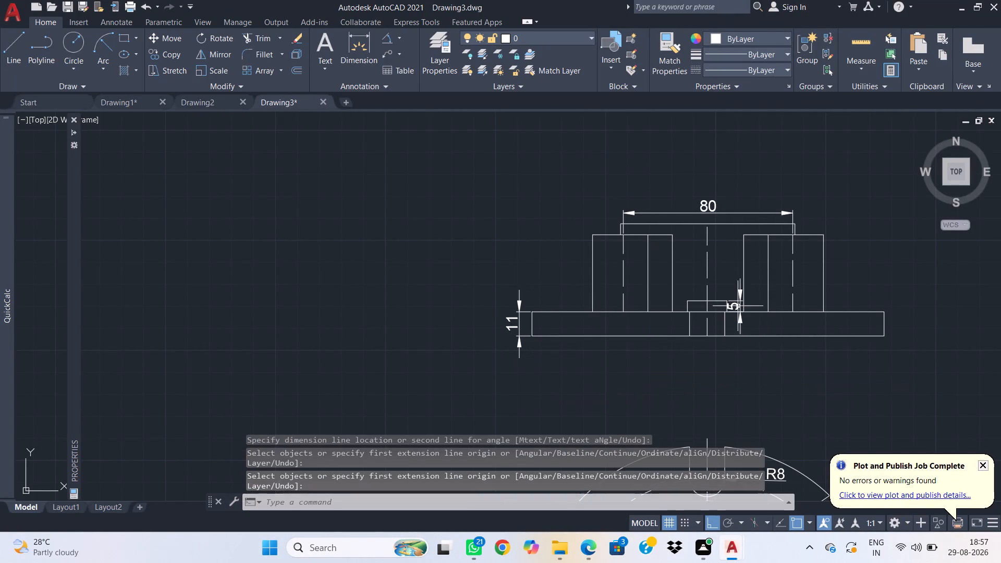
Place a multiline text note centred below the base, text height 4, with the first line "Auxiliary view B".
left_click(318, 52)
middle_click_drag(722, 401, 633, 333)
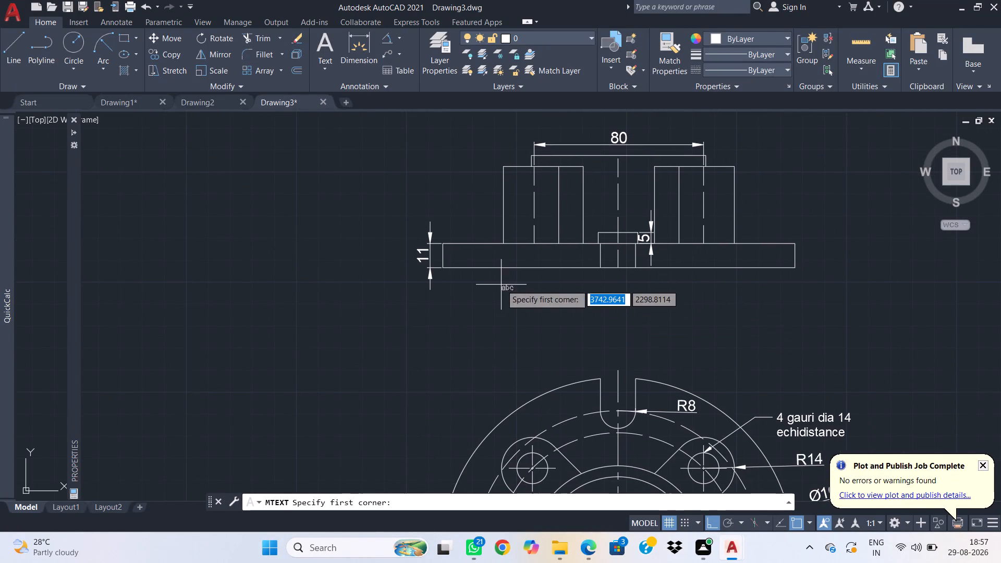
left_click(551, 277)
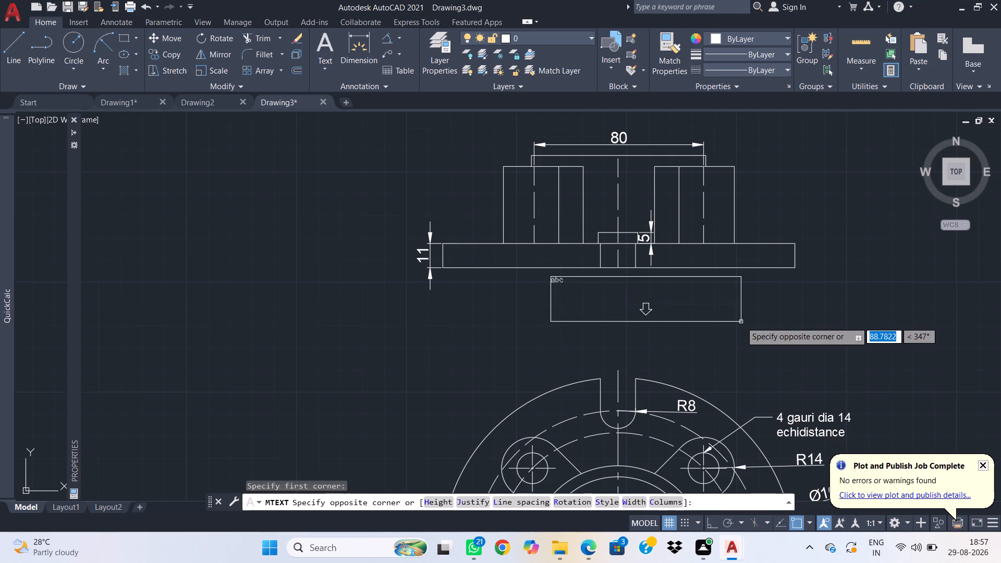
left_click(741, 322)
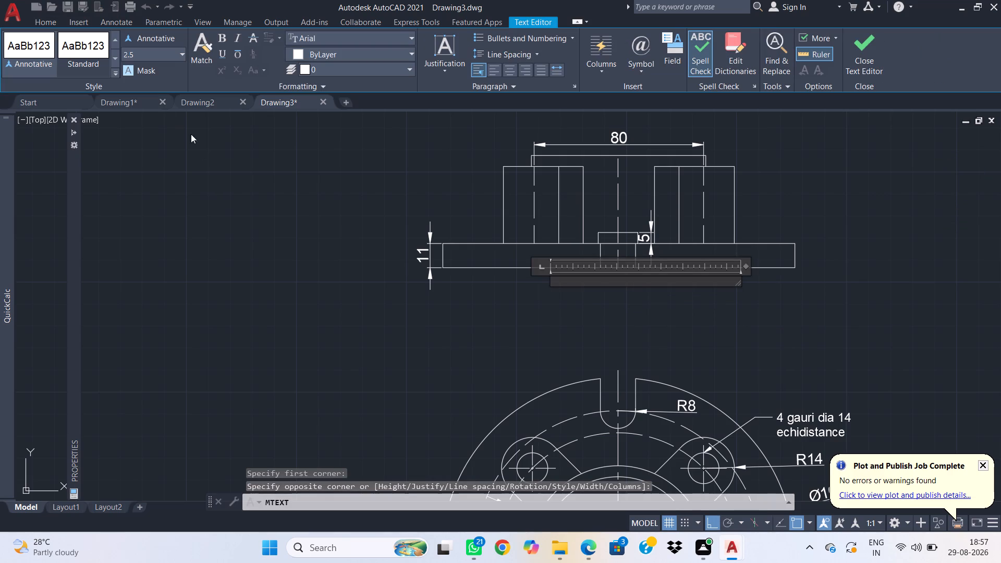
double_click(161, 59)
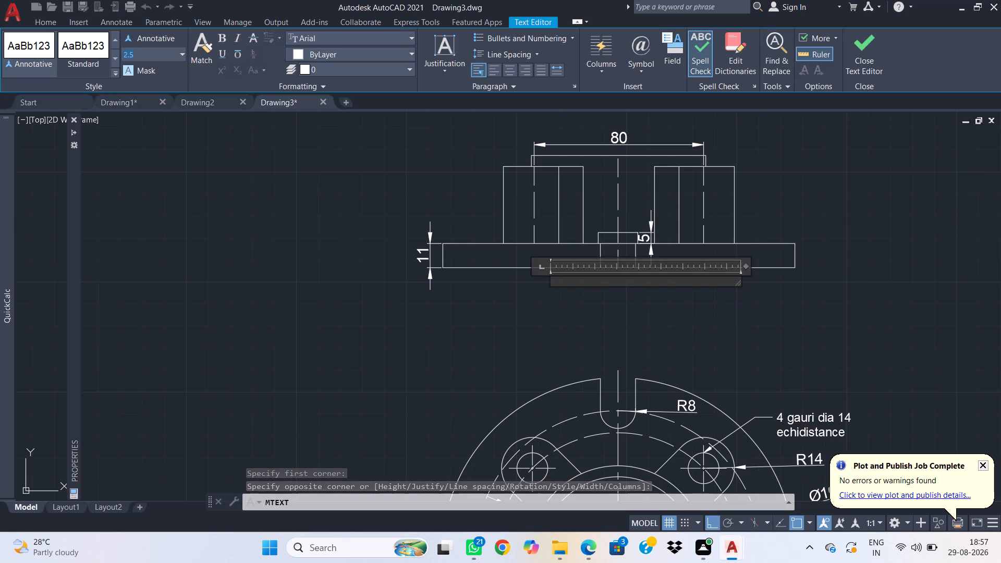
key("4")
key("space")
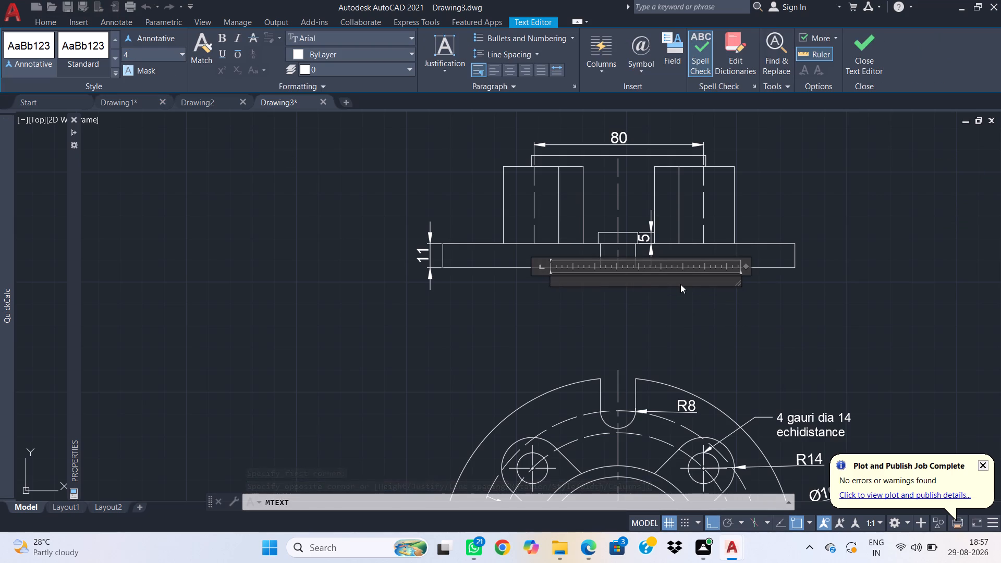
key("Return")
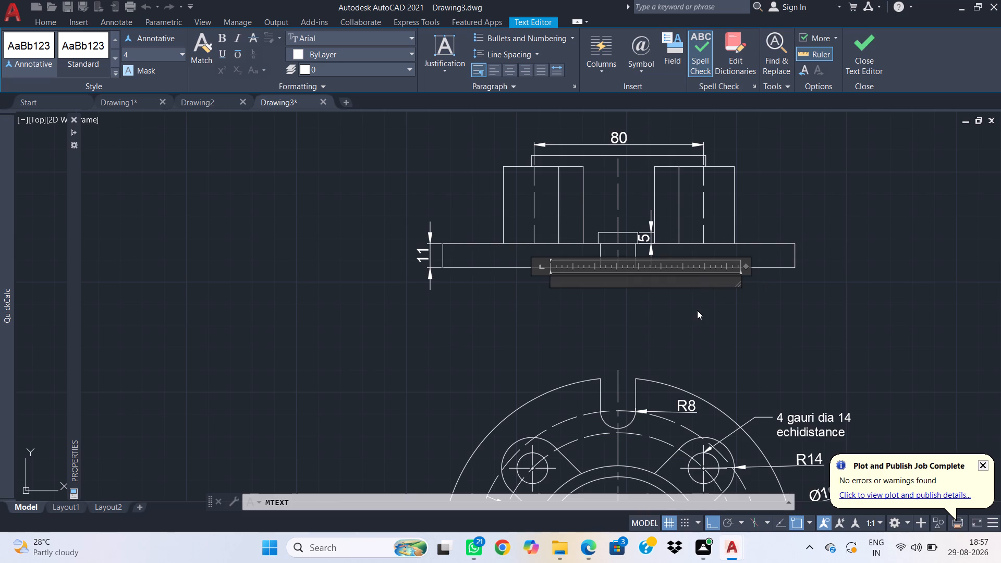
type("Au")
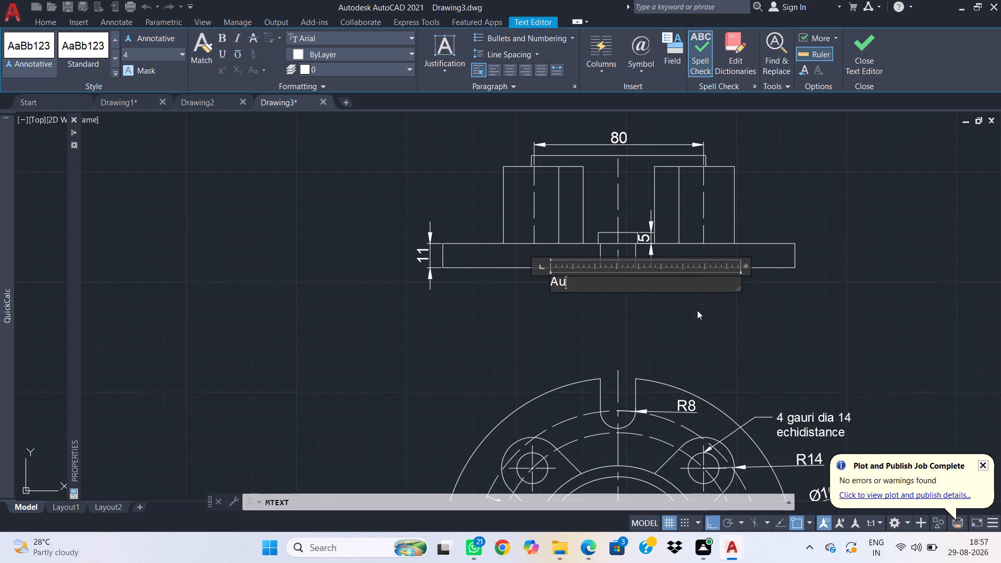
type("xili")
type("ar")
key("u")
key("BackSpace")
type("y")
key("space")
type("vo")
key("BackSpace")
type("iew")
key("space")
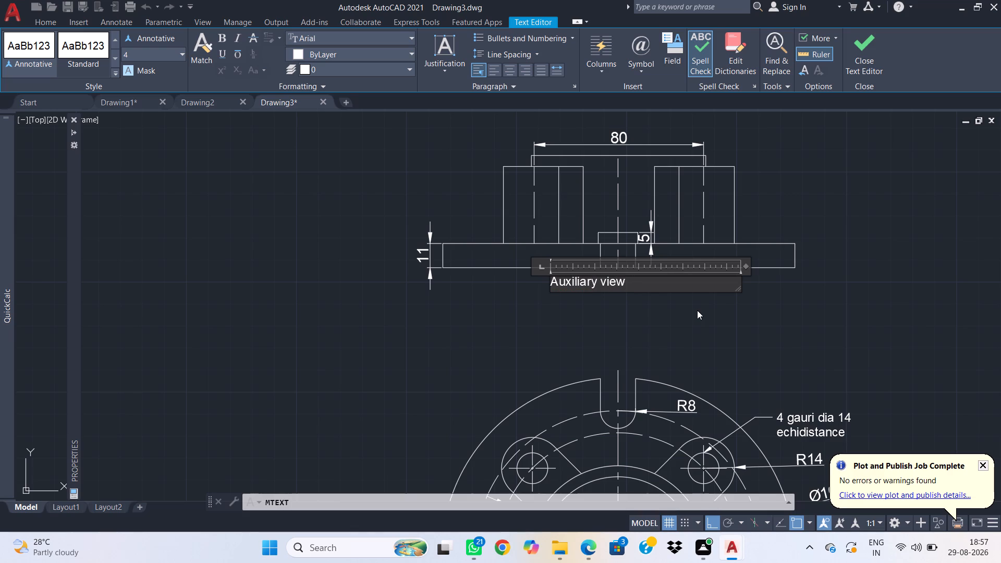
key("shift+b")
Add a second line "Scale: 1:1" to the note and finish the text.
key("Return")
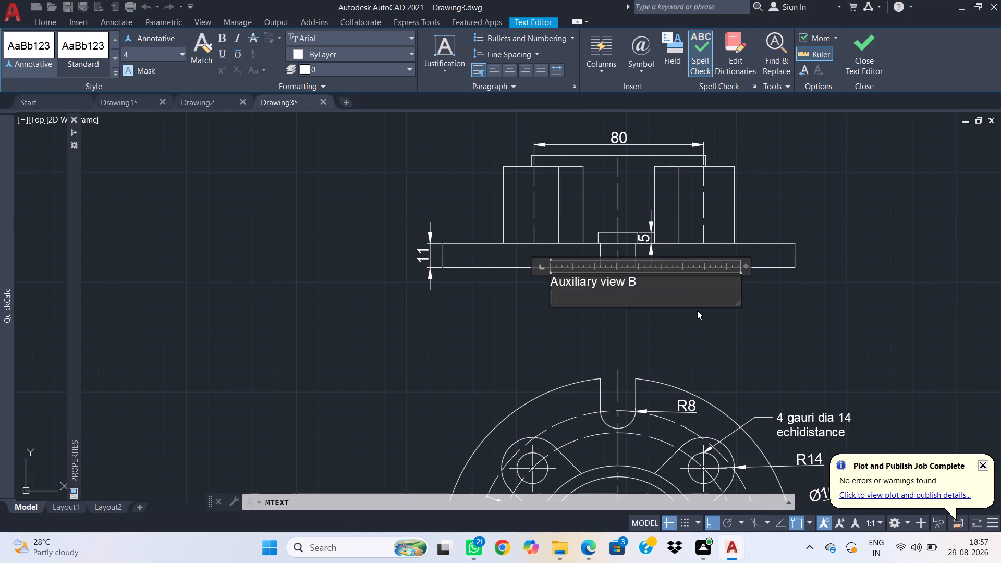
type("Scale")
key("space")
key("BackSpace")
type(": 1")
key("space")
key("Return")
type(";1")
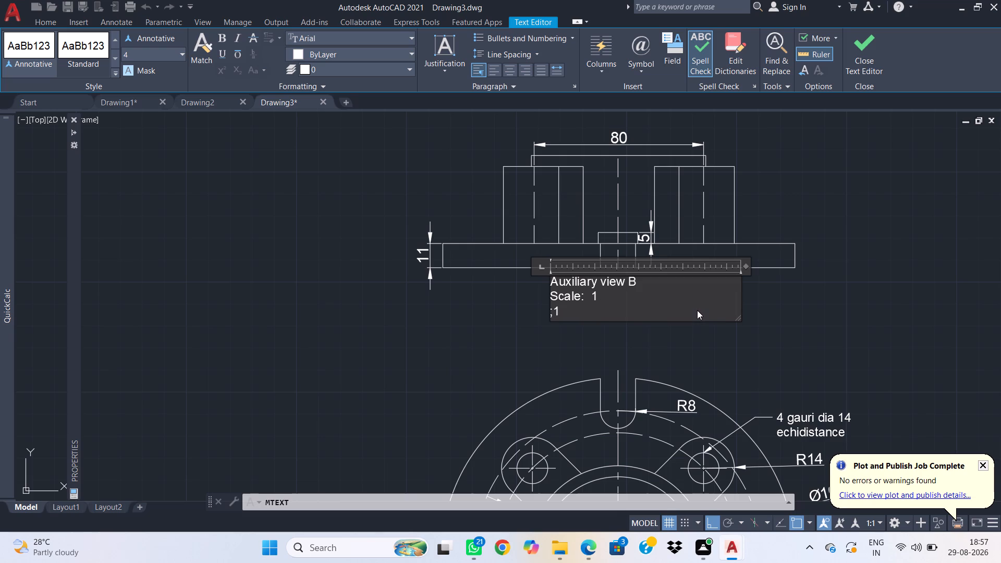
key("BackSpace")
key("BackSpace")
key("BackSpace")
key("BackSpace")
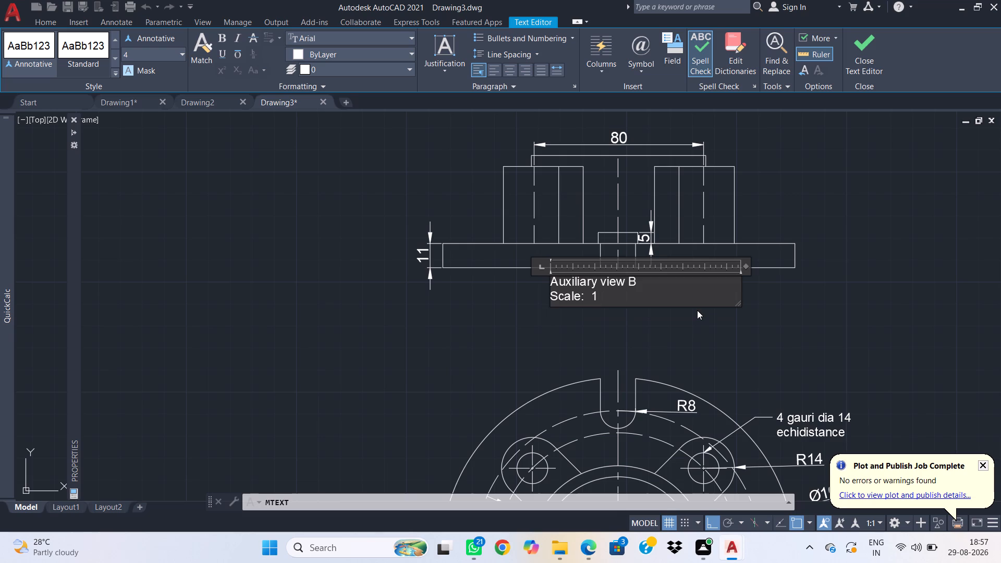
type(":1")
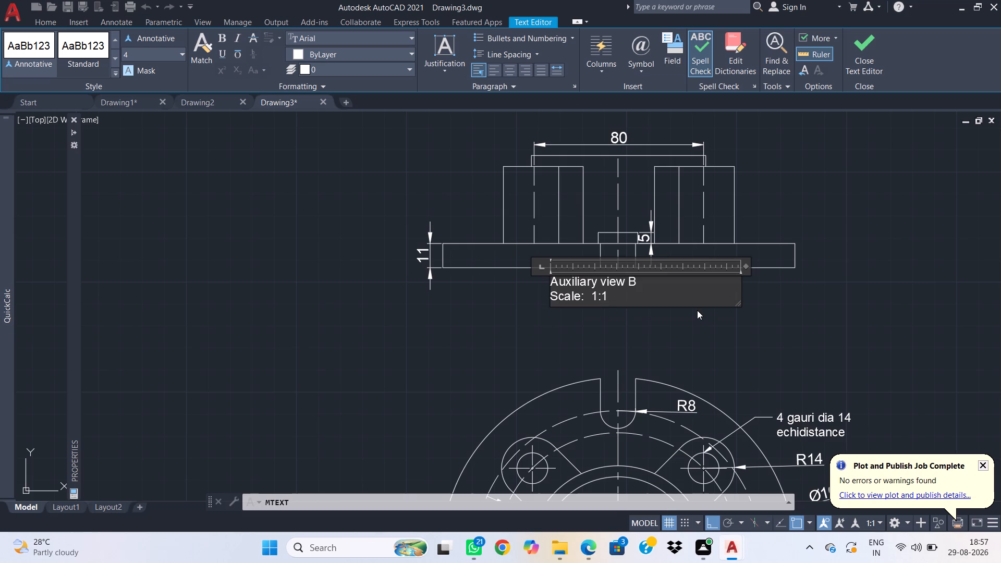
left_click(697, 310)
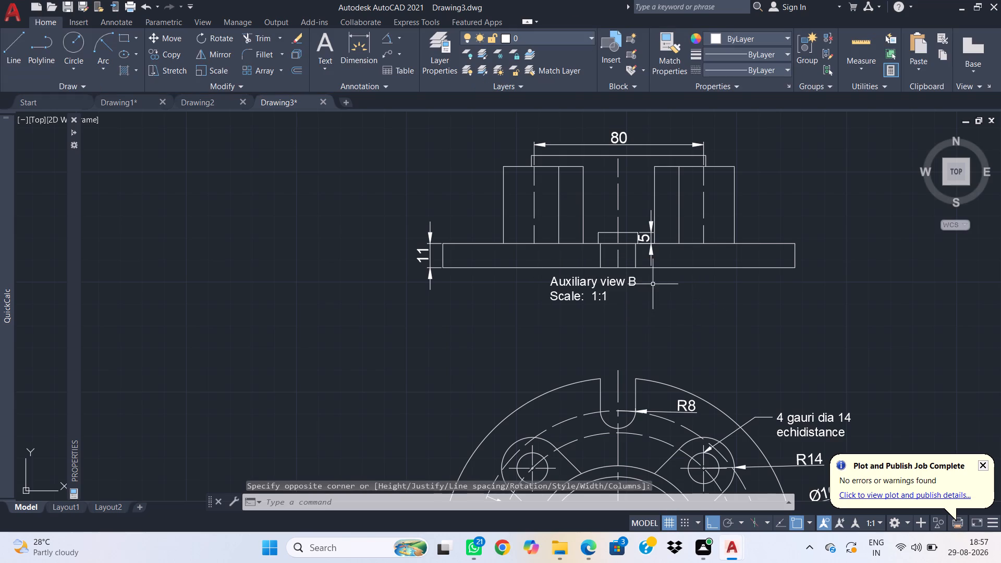
Copy the "Auxiliary view B" note straight down to just below the flange view.
scroll(656, 285, "down", 1)
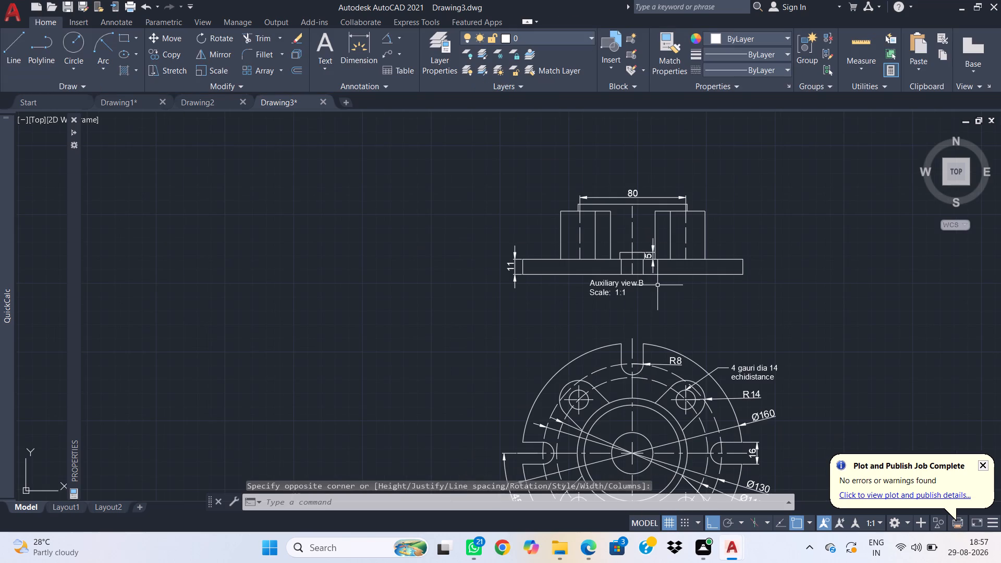
scroll(664, 297, "down", 1)
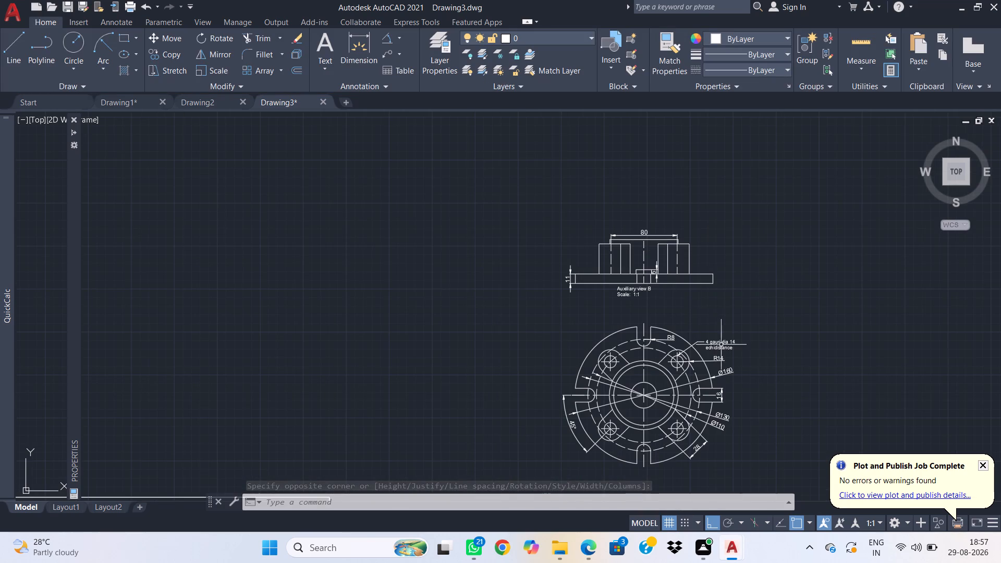
left_click(669, 306)
left_click(622, 287)
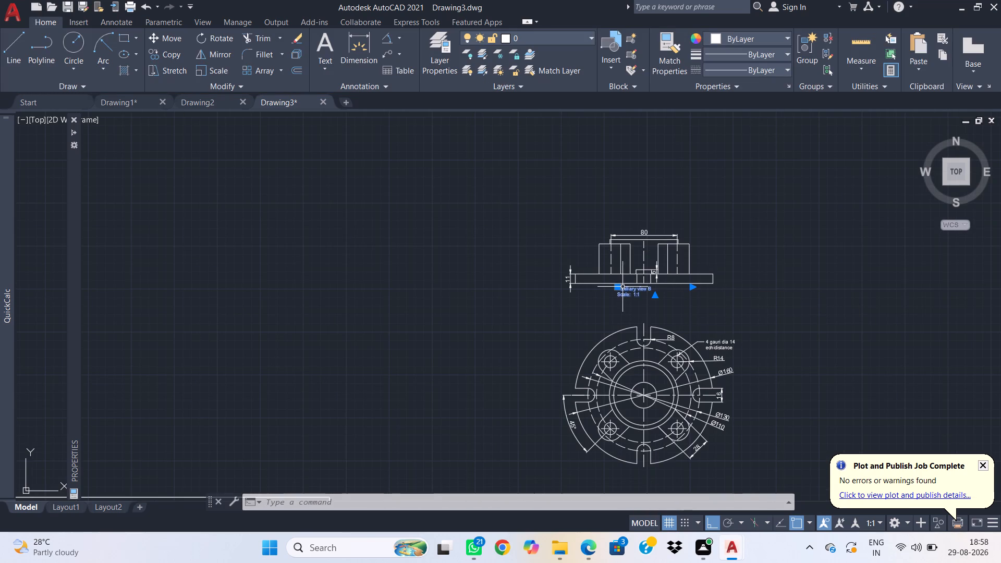
type("co")
key("space")
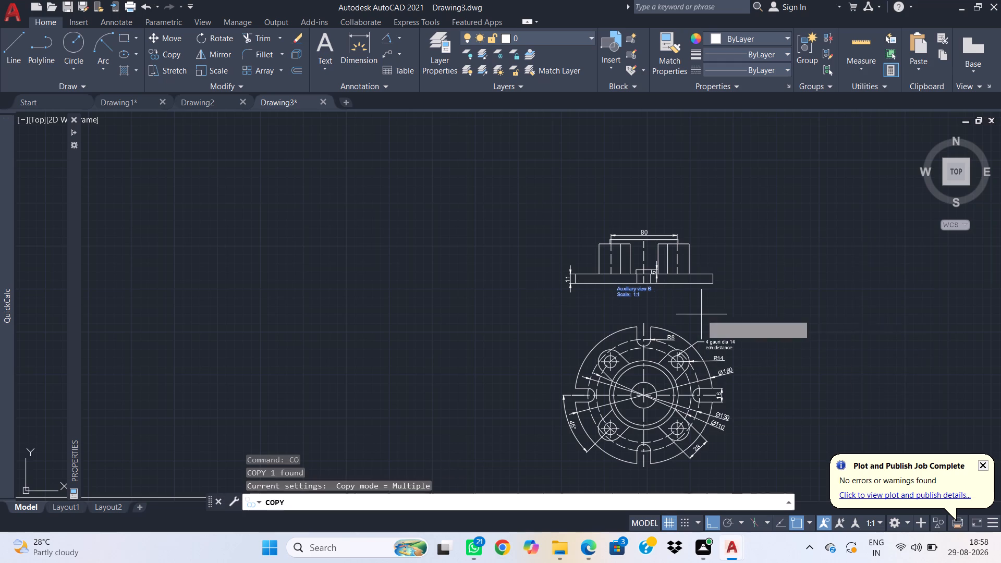
left_click(702, 303)
middle_click_drag(762, 403, 704, 255)
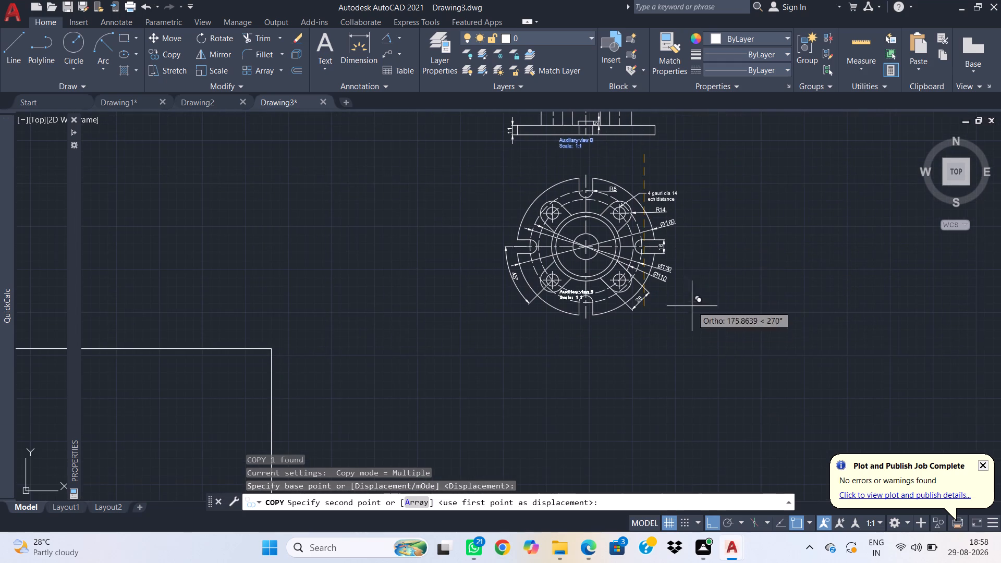
left_click(702, 338)
key("Escape")
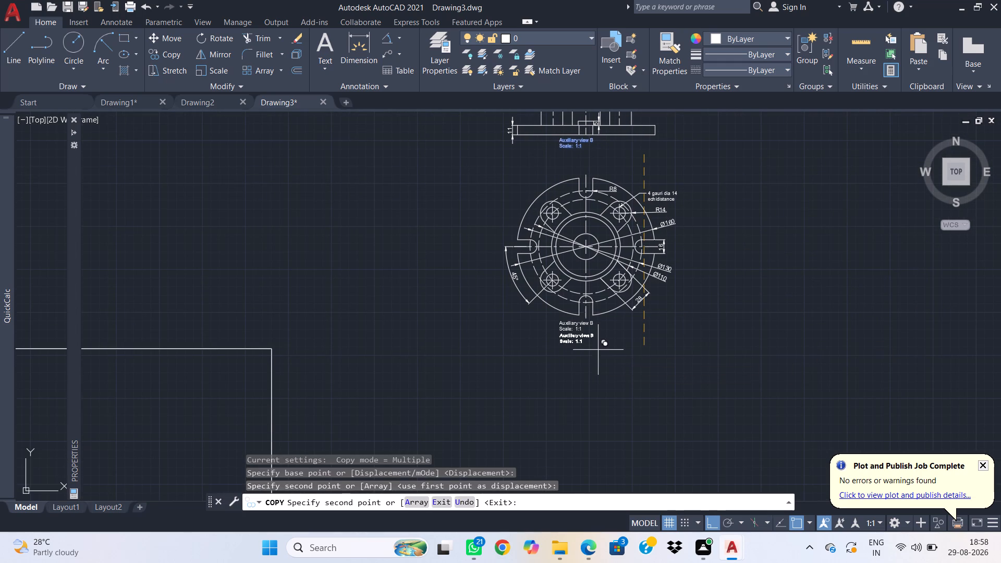
Change the first line of the copied note below the flange view to "Top view", keeping the scale line.
scroll(582, 324, "up", 2)
double_click(569, 320)
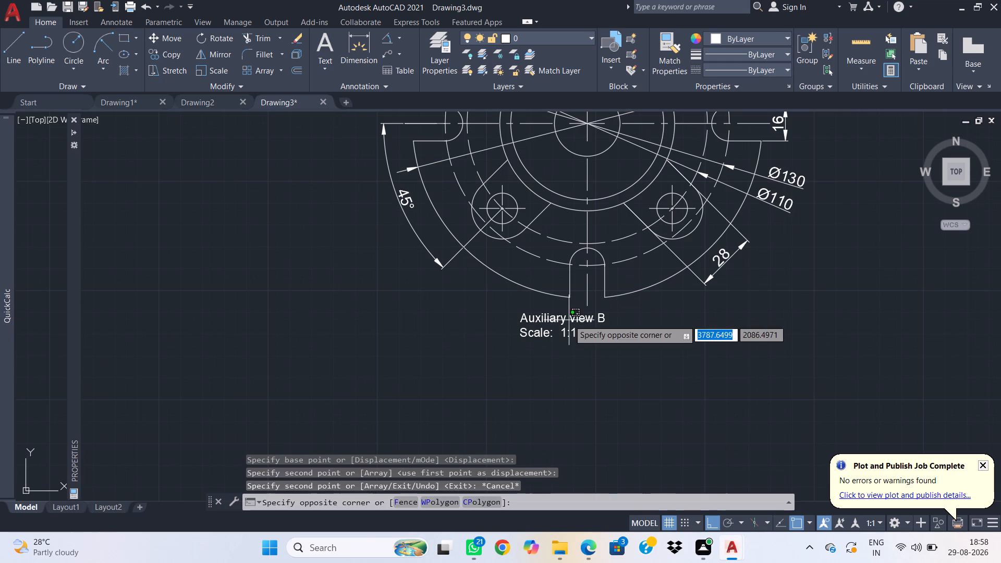
double_click(582, 317)
double_click(583, 319)
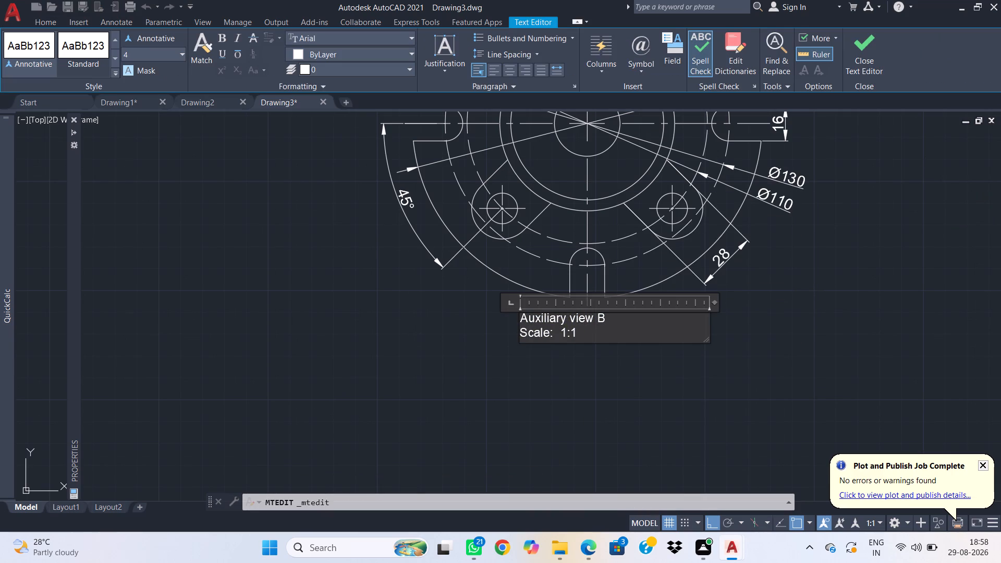
key("0")
key("BackSpace")
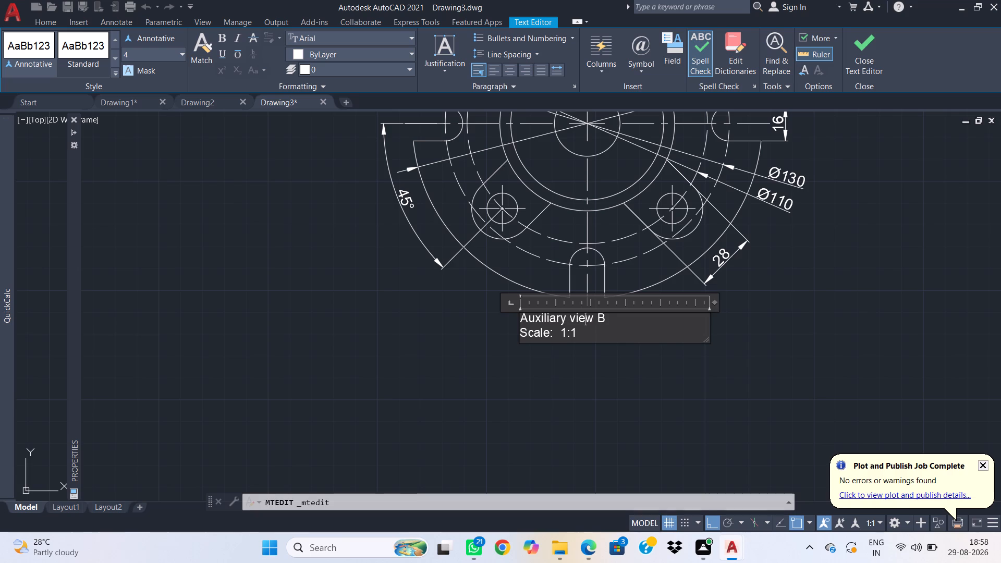
key("Right")
key("Right")
key("Right")
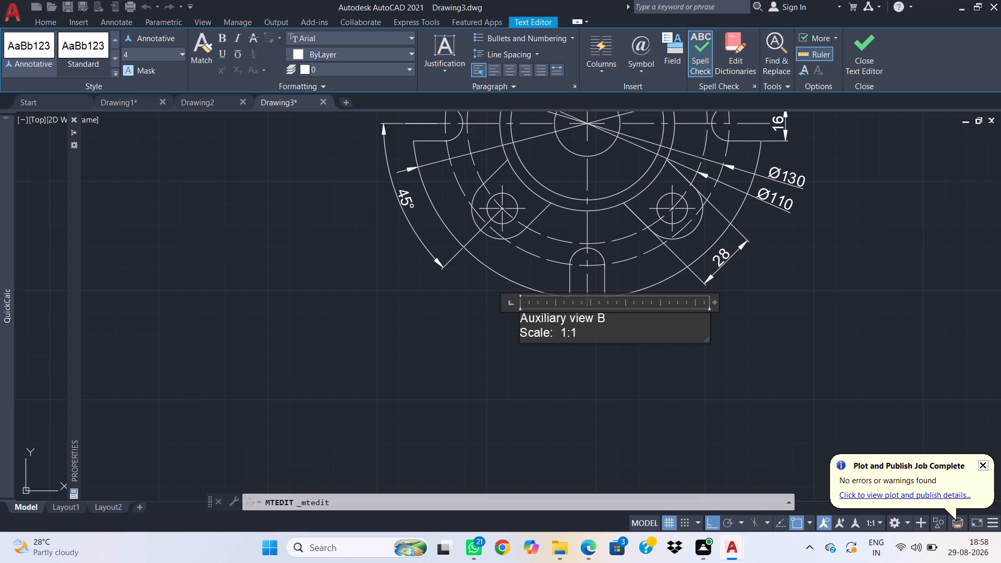
key("BackSpace")
key("BackSpace")
key("Left")
key("Left")
key("Left")
key("Left")
key("Left")
key("BackSpace")
key("BackSpace")
key("BackSpace")
key("BackSpace")
key("BackSpace")
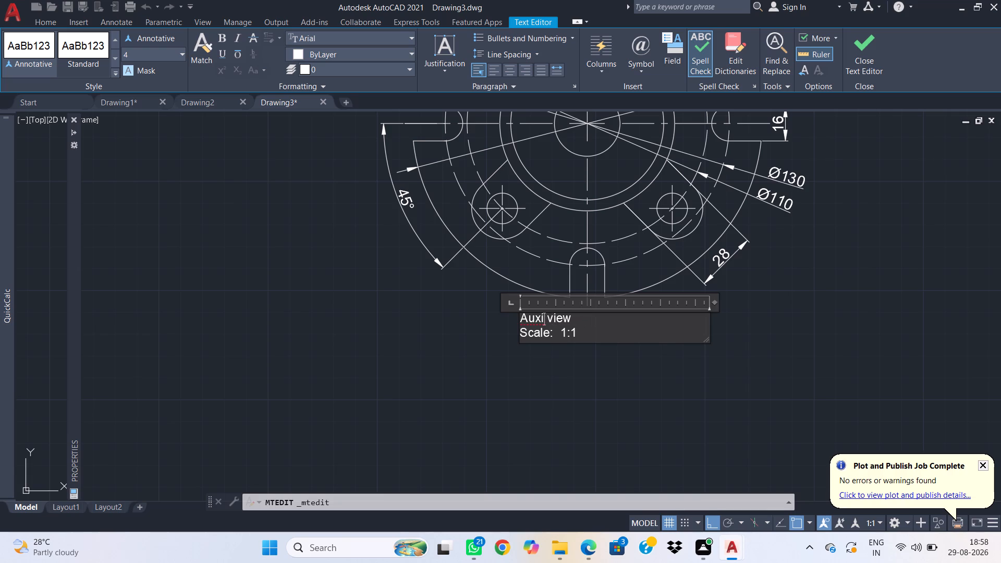
key("BackSpace")
key("BackSpace")
key("BackSpace")
key("BackSpace")
key("BackSpace")
type("Top")
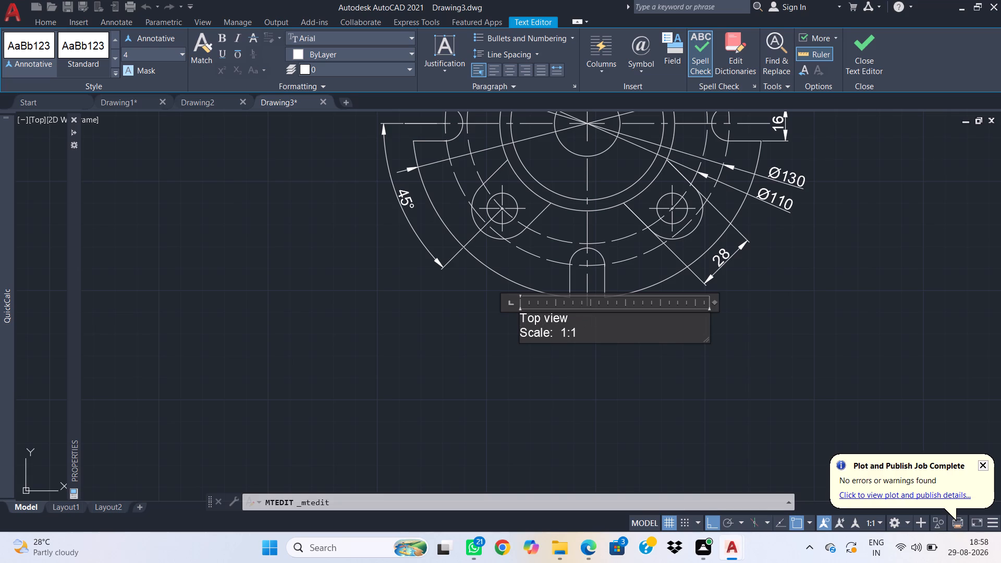
left_click(652, 382)
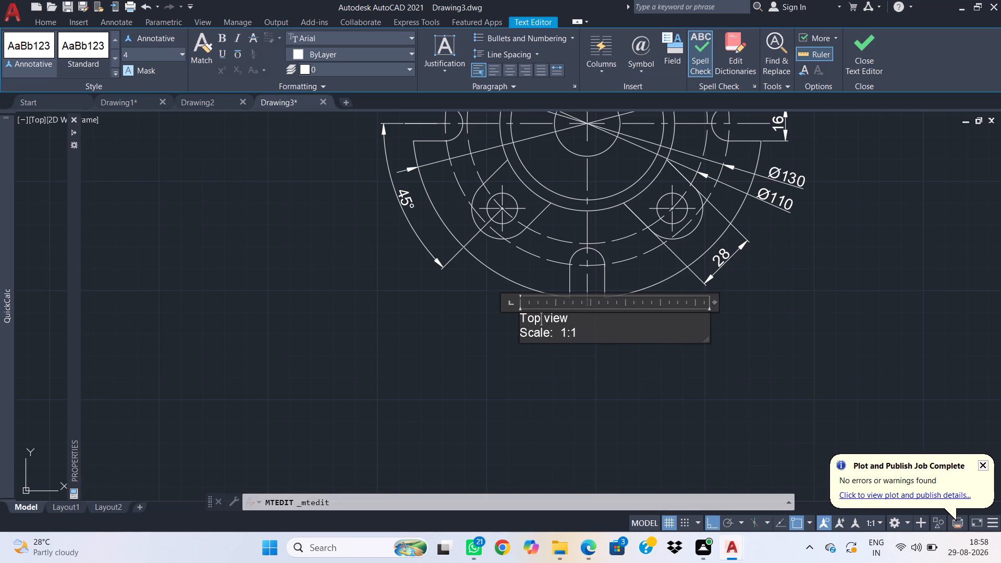
Move the "Top view" note about 19 units horizontally to the right so it sits centred under the flange.
left_click(600, 366)
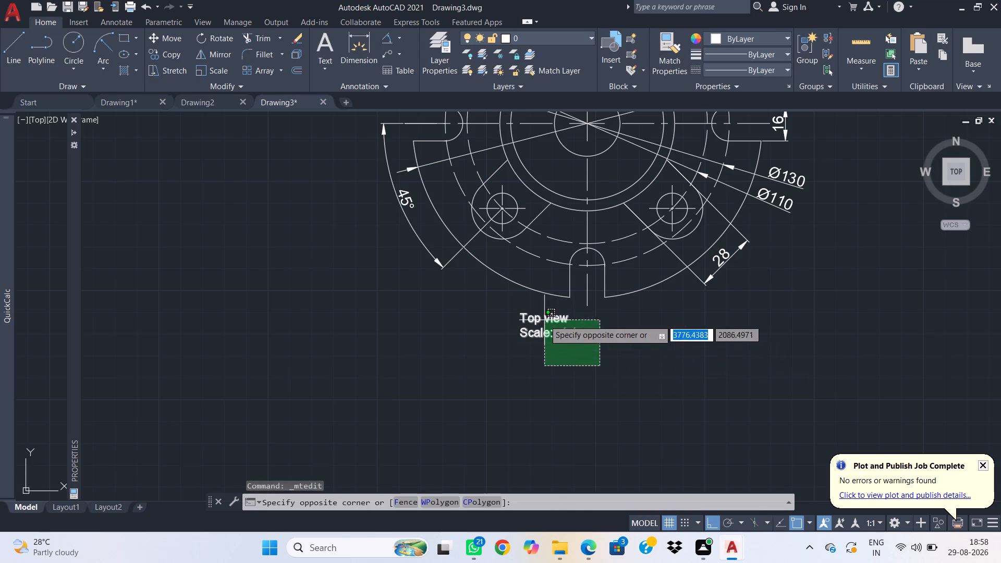
left_click(544, 320)
type("m")
key("space")
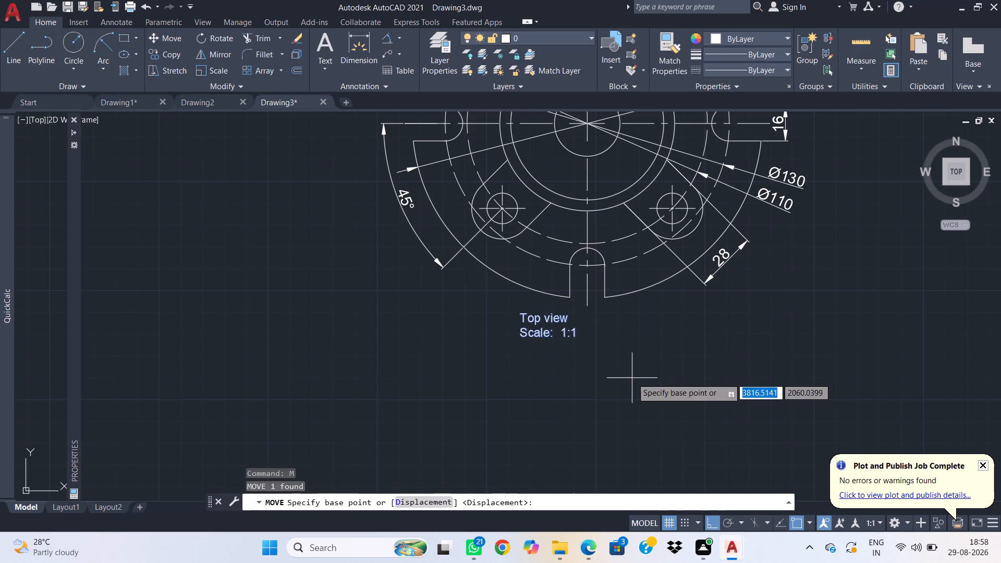
left_click(632, 378)
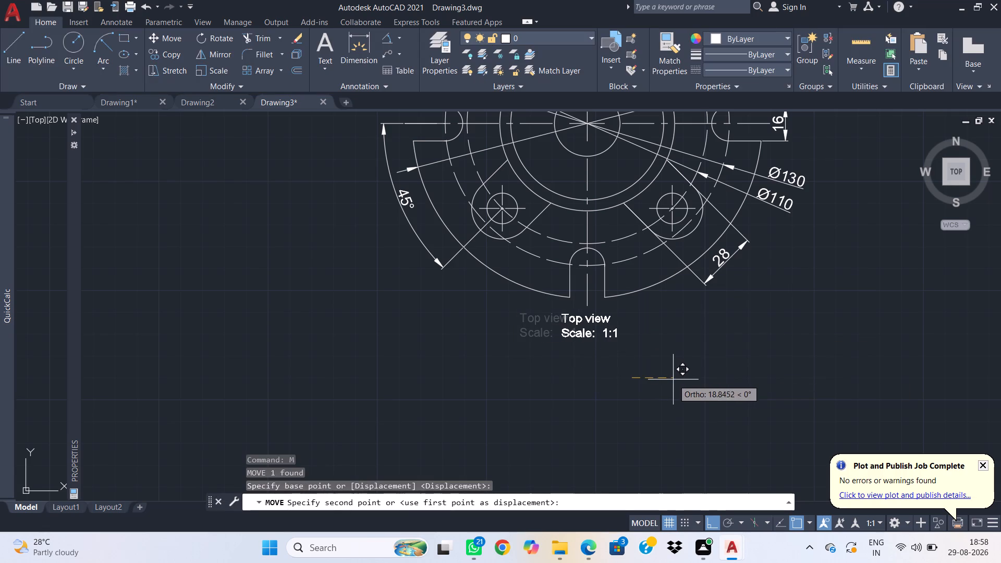
left_click(673, 380)
Move the "Auxiliary view B" note slightly to the right so it is better centred below the base.
middle_click_drag(759, 316, 706, 406)
scroll(739, 350, "down", 2)
middle_click_drag(804, 292, 751, 378)
scroll(738, 349, "up", 1)
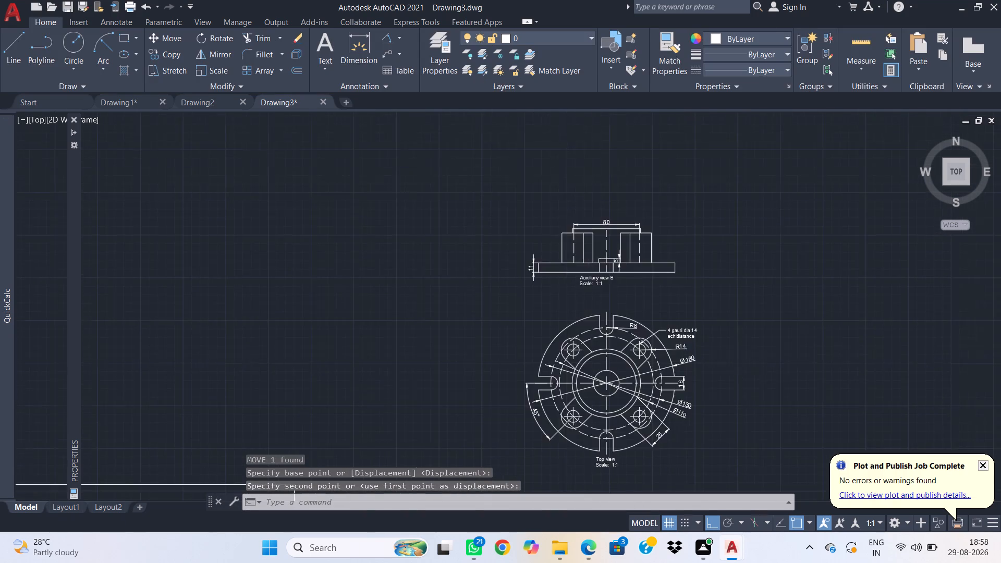
left_click(546, 249)
left_click(497, 240)
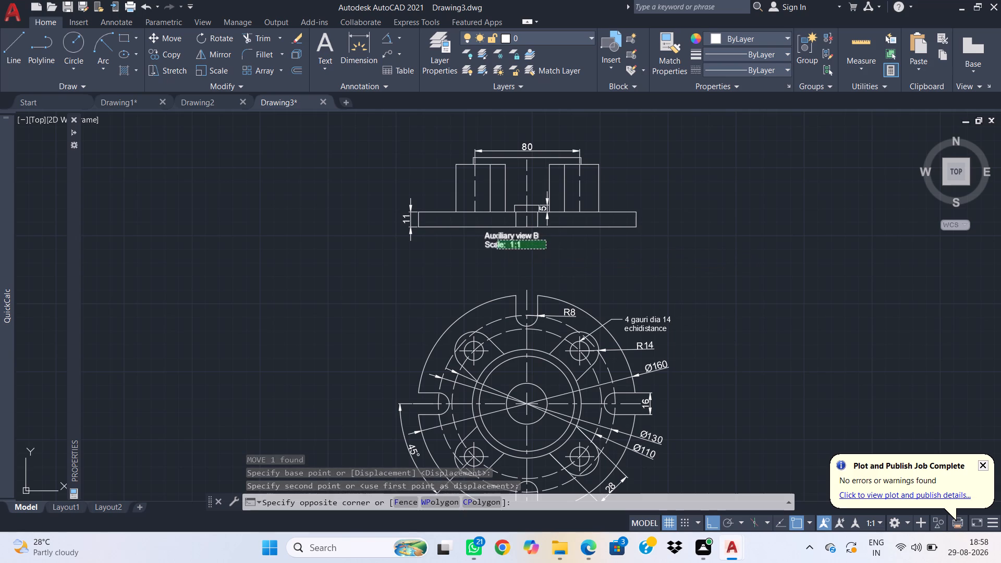
key("m")
key("space")
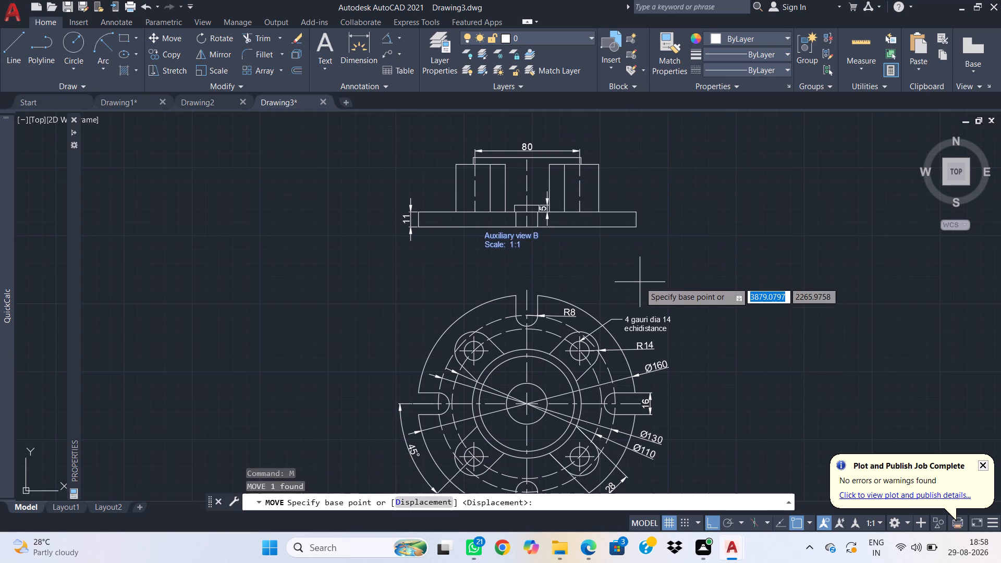
left_click(621, 264)
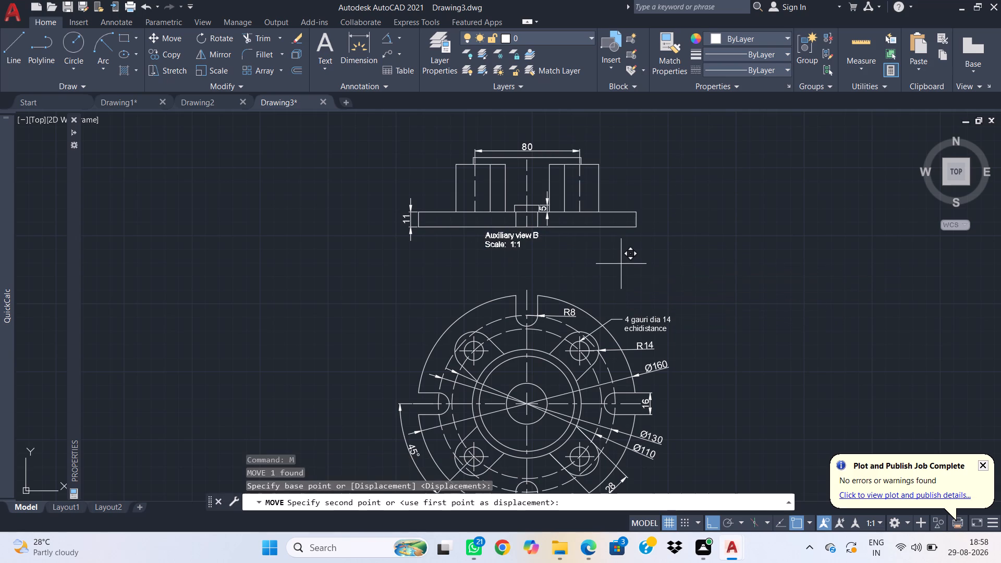
left_click(632, 263)
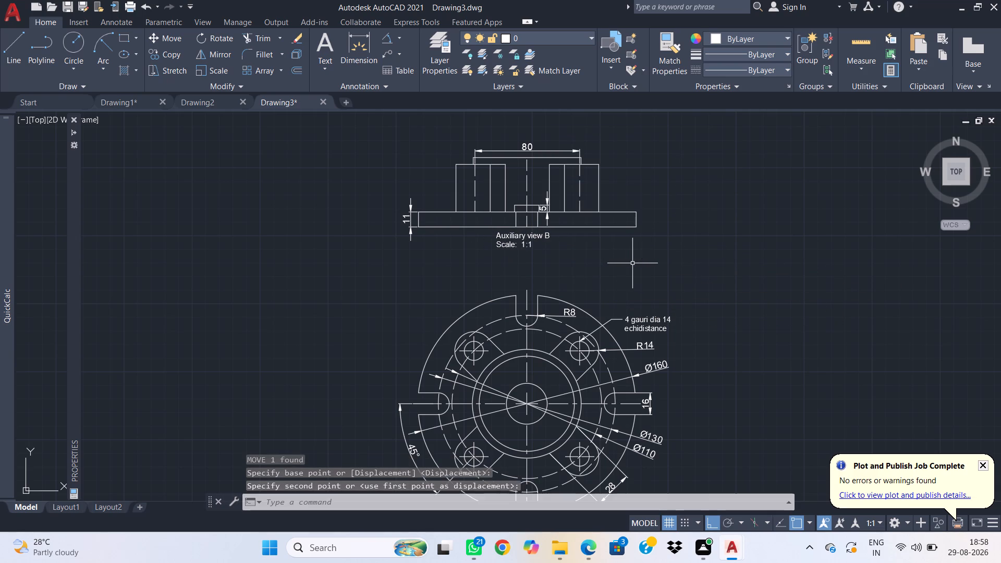
Move the whole auxiliary view with its dimensions and note straight down, closer to the flange view.
left_click_drag(699, 267, 693, 270)
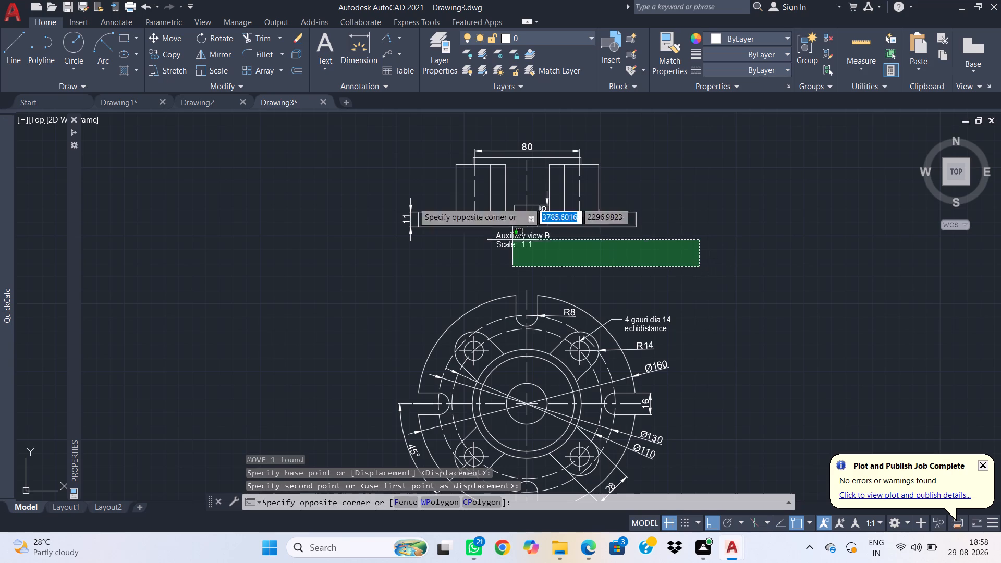
left_click(375, 134)
type("m")
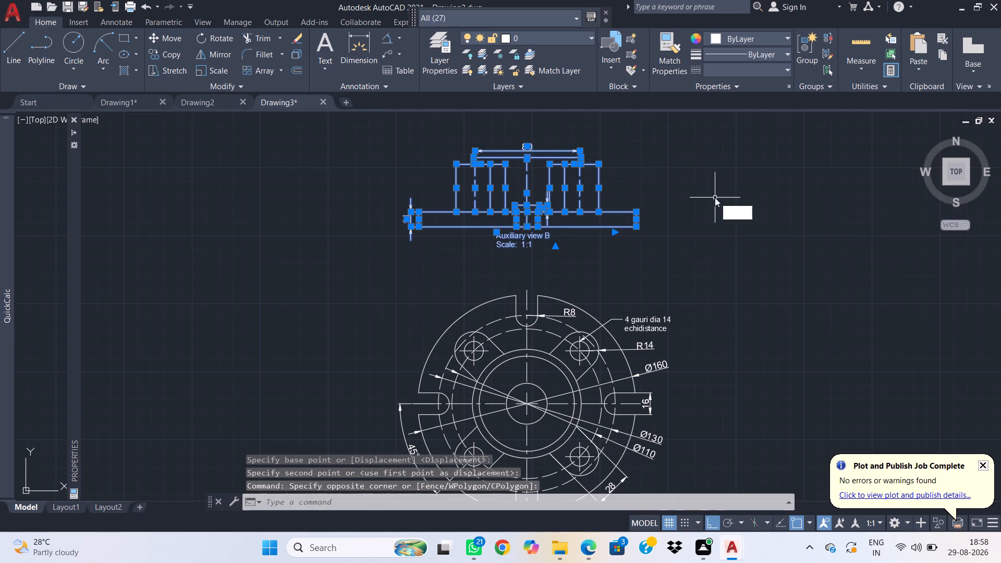
key("space")
left_click(719, 161)
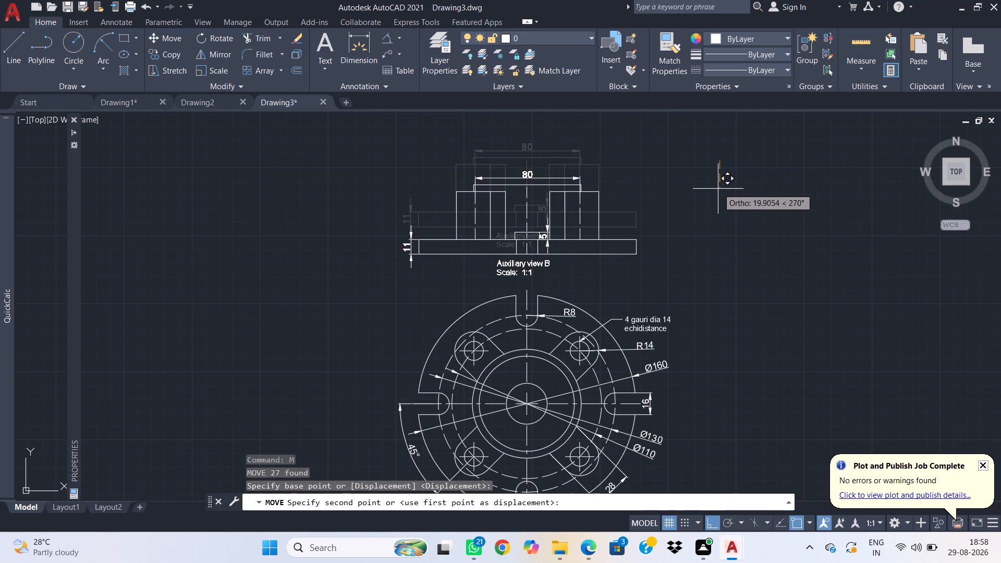
left_click(718, 193)
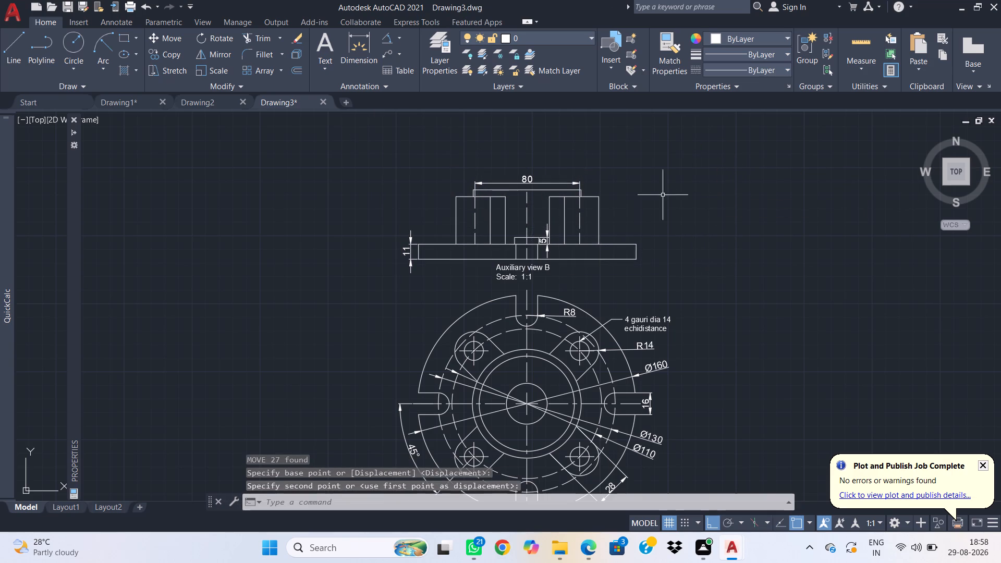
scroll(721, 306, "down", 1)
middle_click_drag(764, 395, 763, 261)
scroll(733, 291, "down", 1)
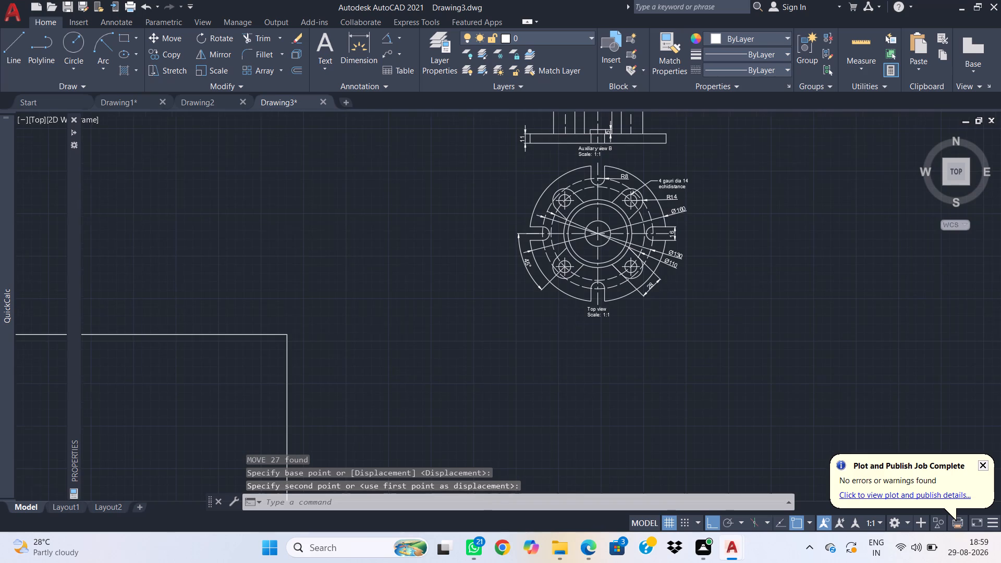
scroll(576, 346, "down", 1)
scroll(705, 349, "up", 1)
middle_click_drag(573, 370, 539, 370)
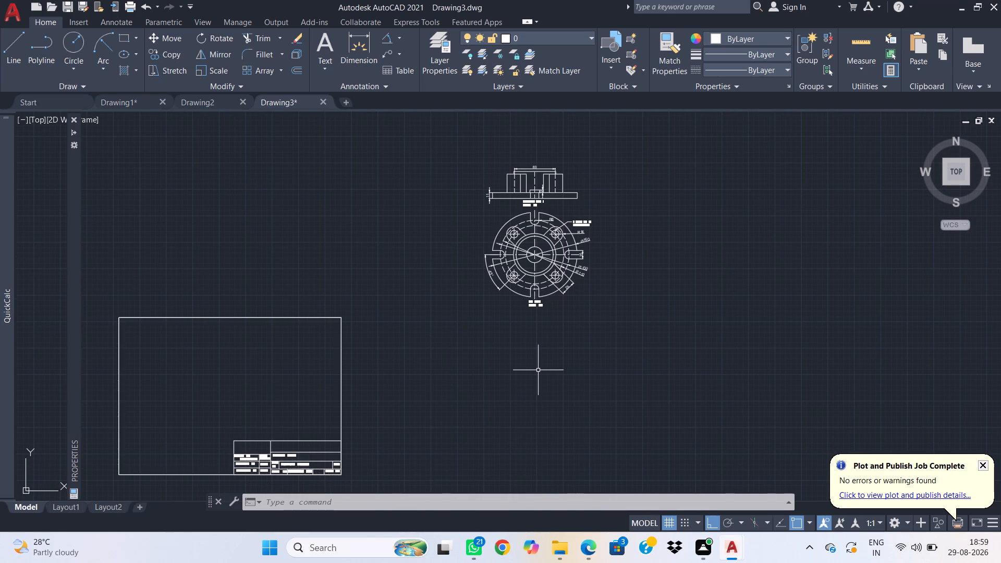
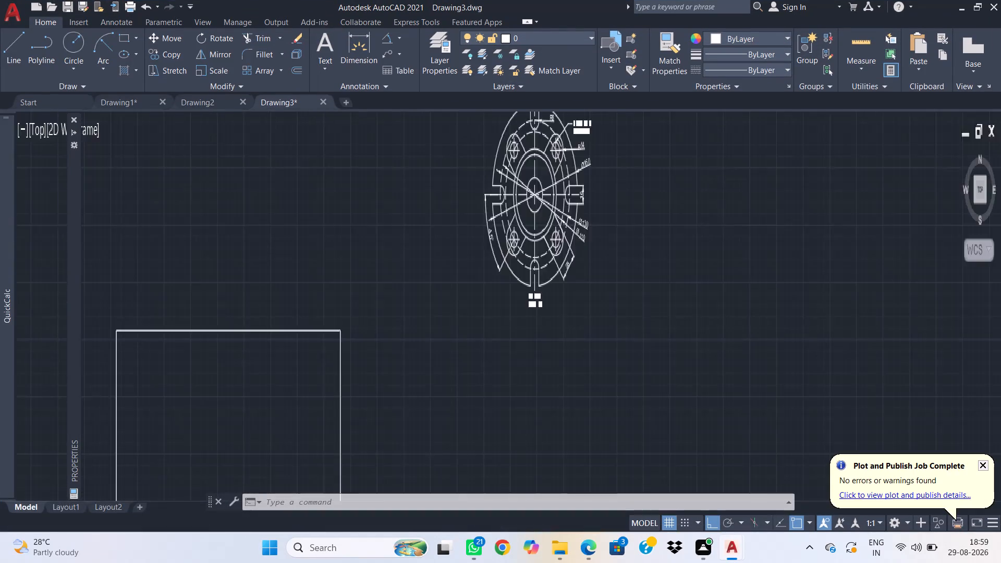
Draw a horizontal projection line leftward from the upper-left corner of the flange's top slot, well past the flange outline.
scroll(489, 346, "down", 1)
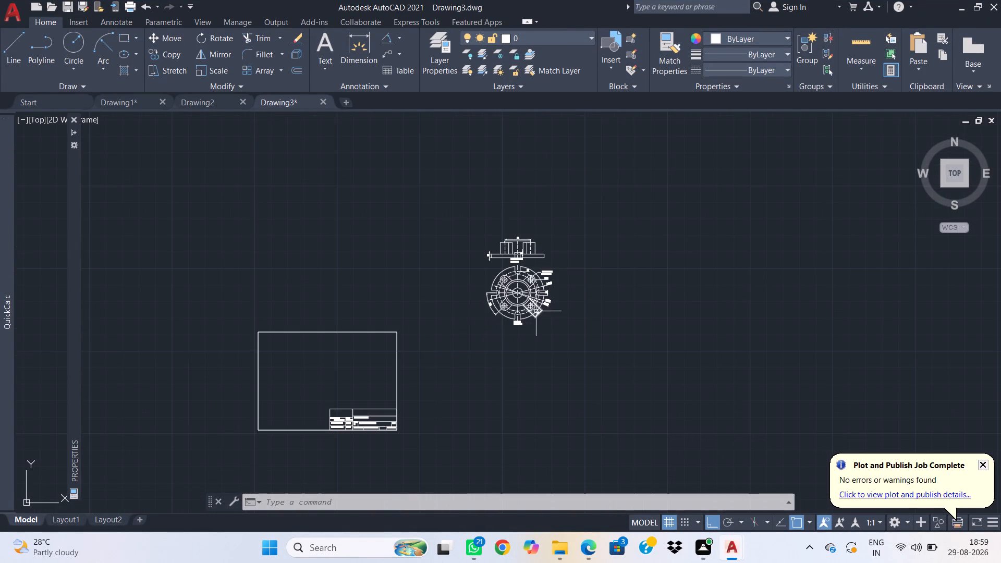
scroll(536, 311, "up", 2)
middle_click_drag(649, 297, 715, 285)
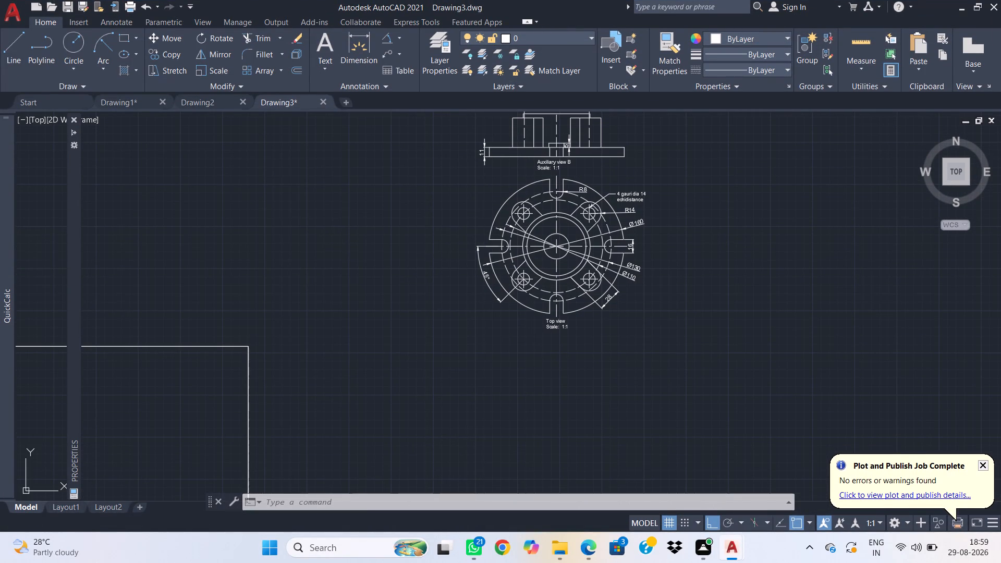
middle_click_drag(689, 288, 662, 291)
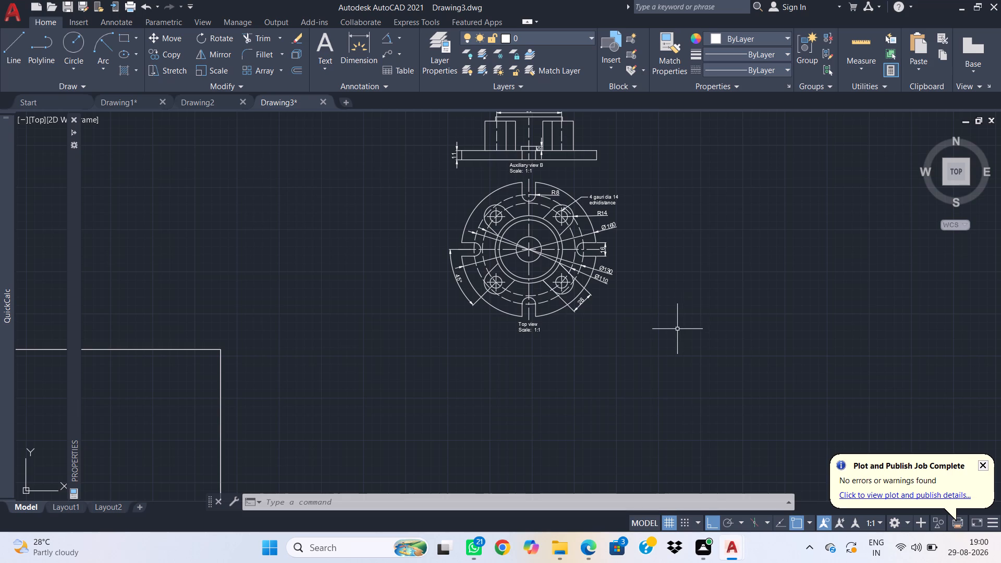
type("l")
key("space")
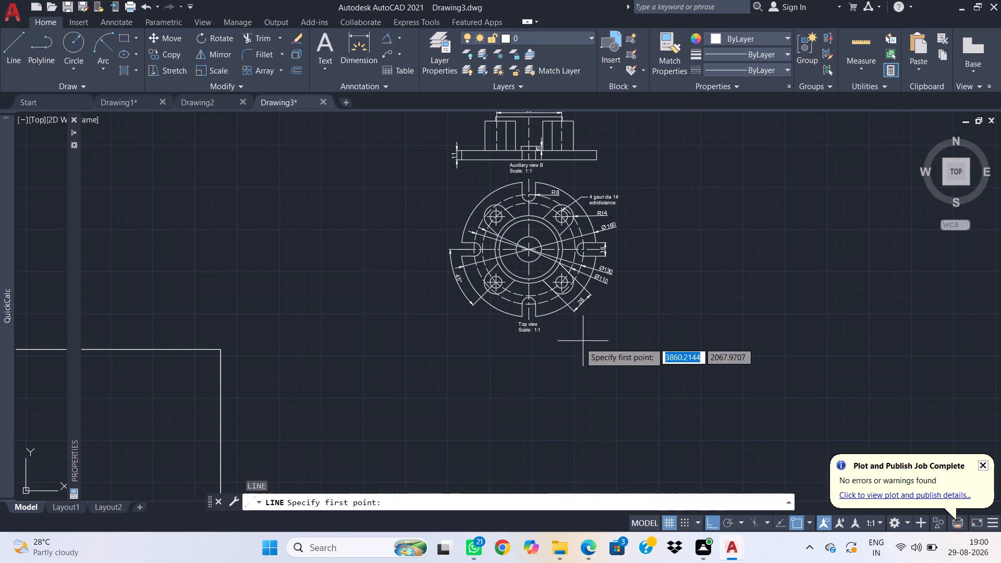
middle_click_drag(557, 363, 676, 405)
scroll(527, 299, "up", 1)
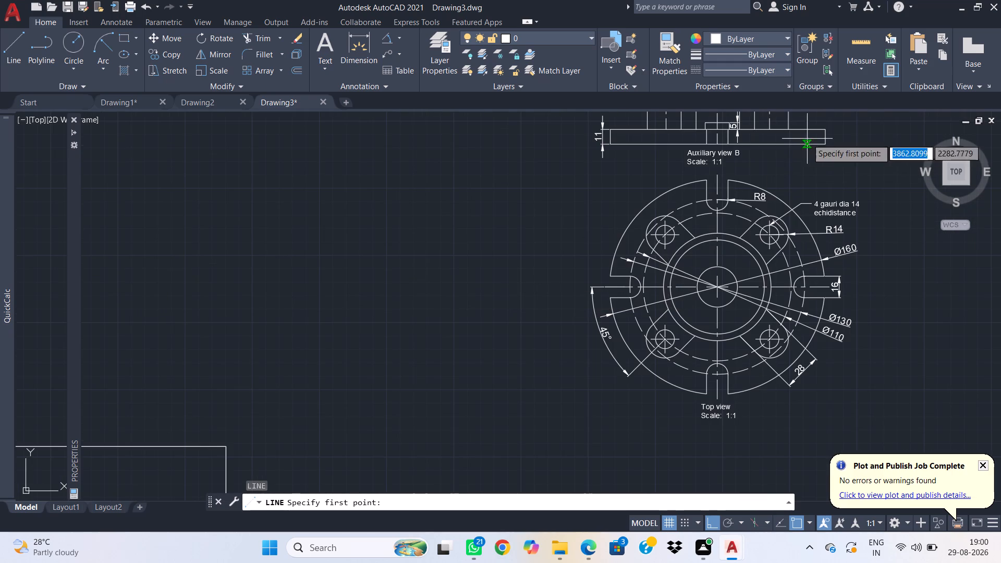
left_click(705, 180)
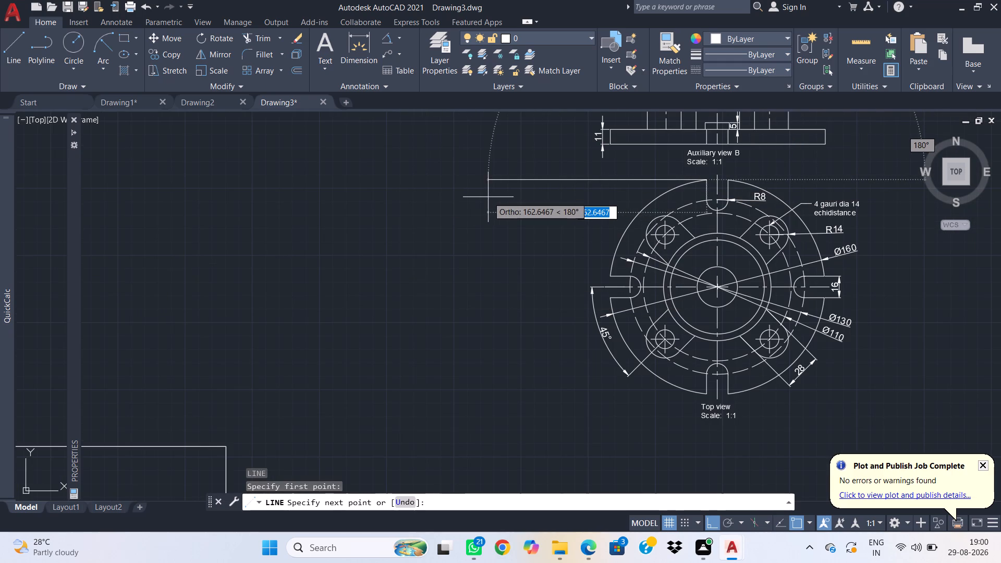
left_click(502, 197)
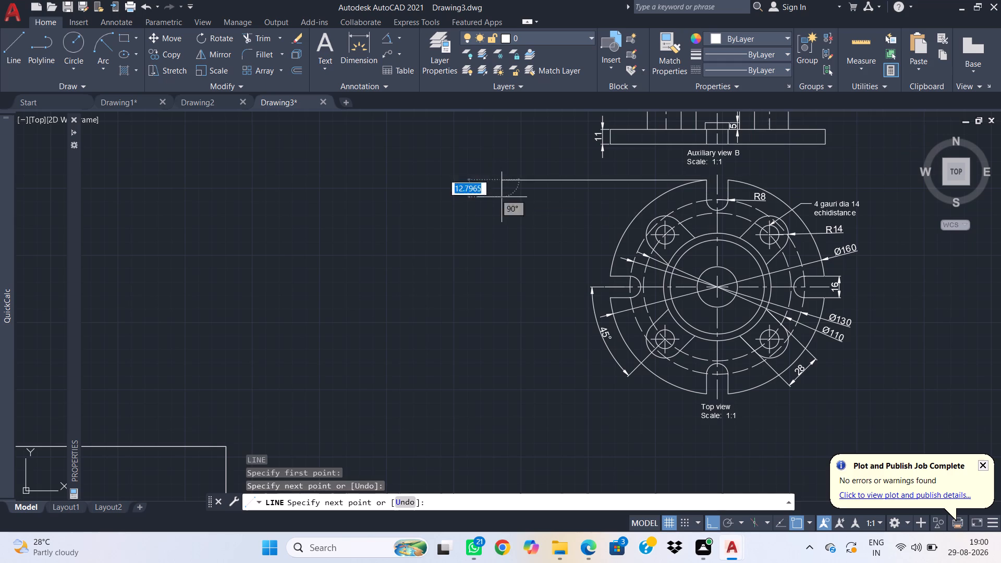
left_click(493, 418)
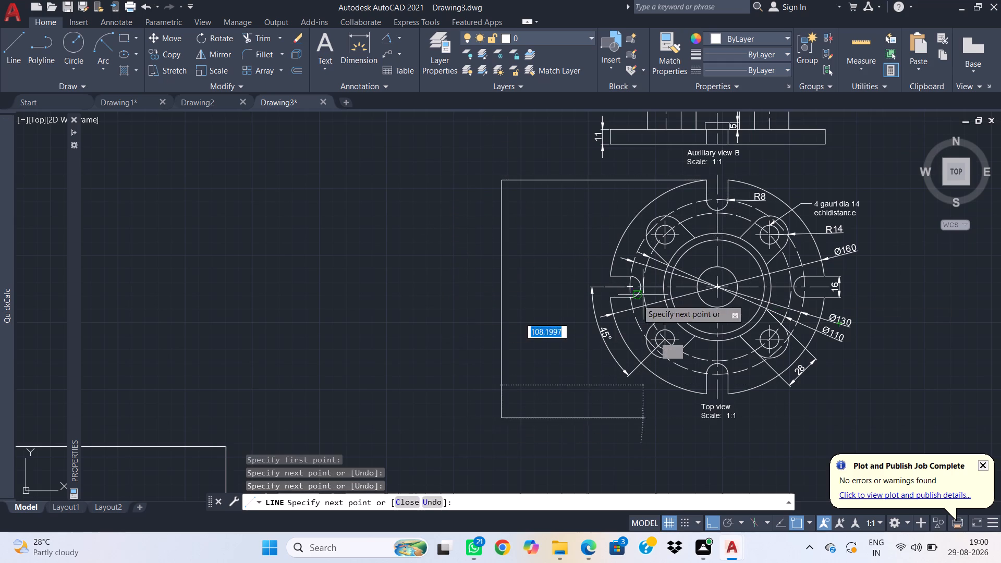
key("ctrl+z")
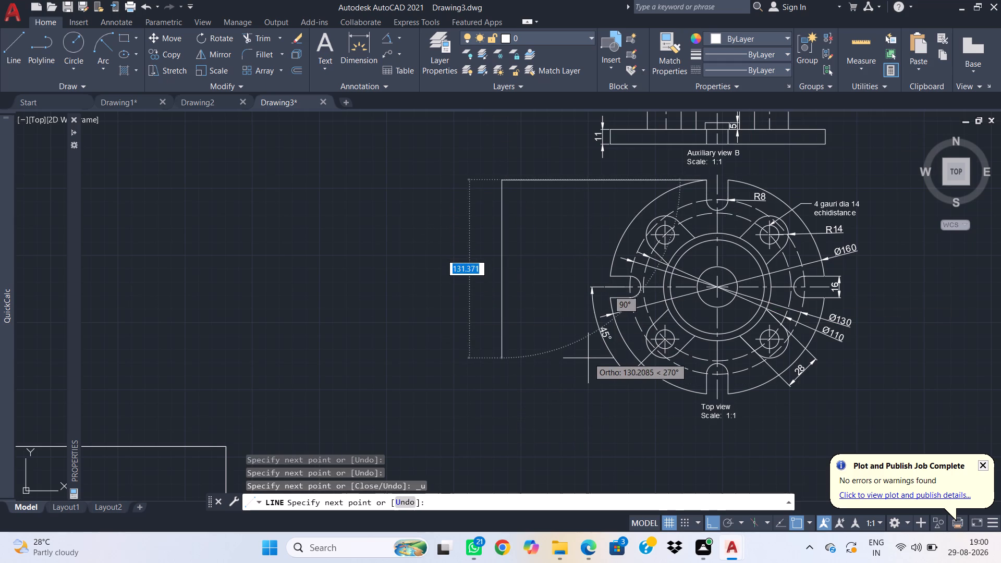
key("Escape")
Draw a horizontal line leftward from the bottom slot's lower-left corner, continuing vertically up across the upper projection line.
key("space")
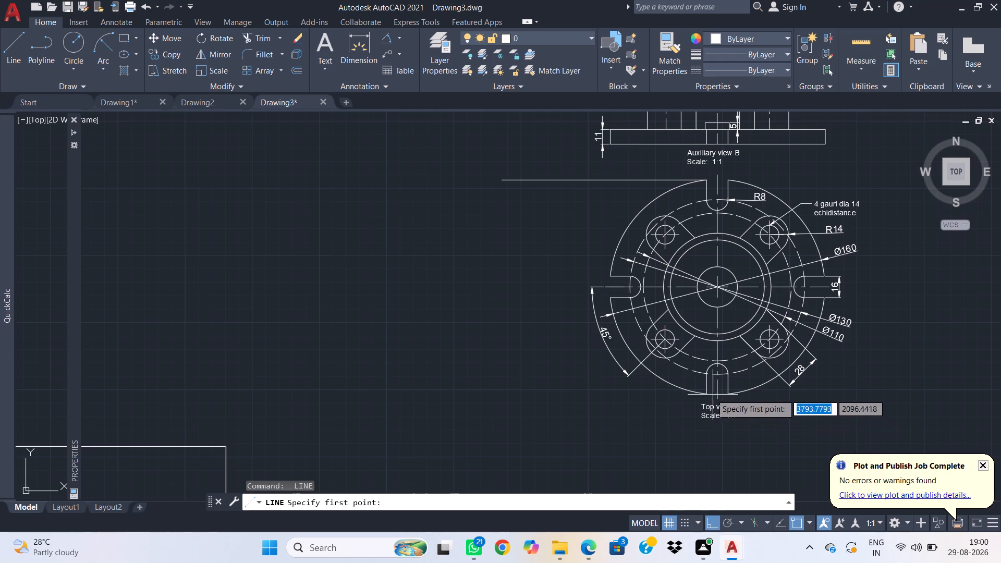
left_click(705, 391)
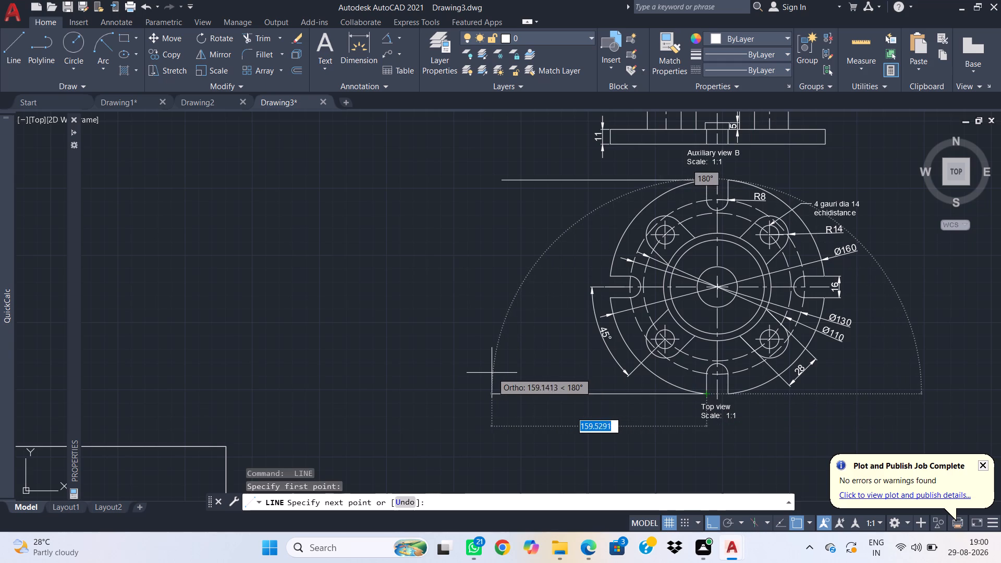
left_click(510, 374)
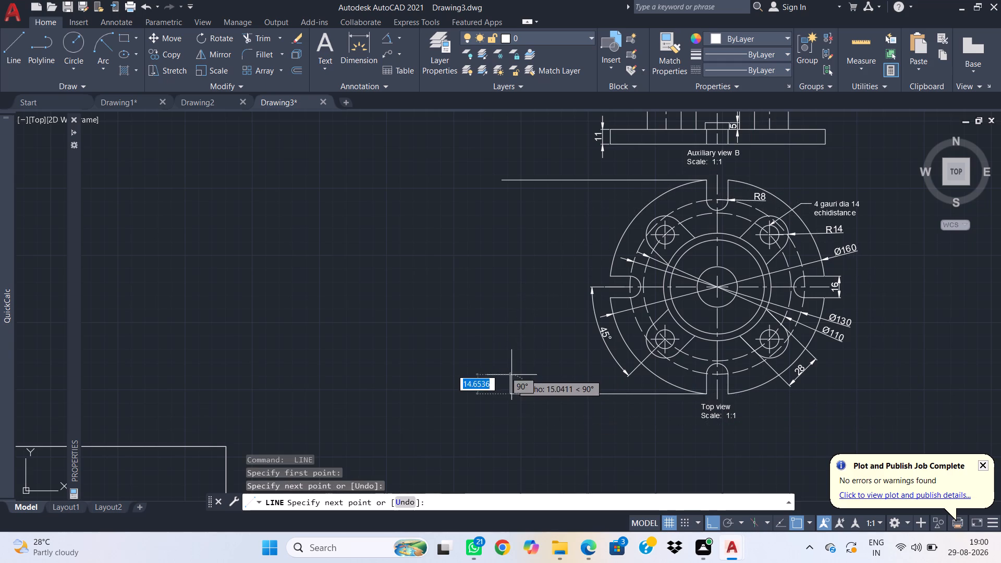
left_click(526, 161)
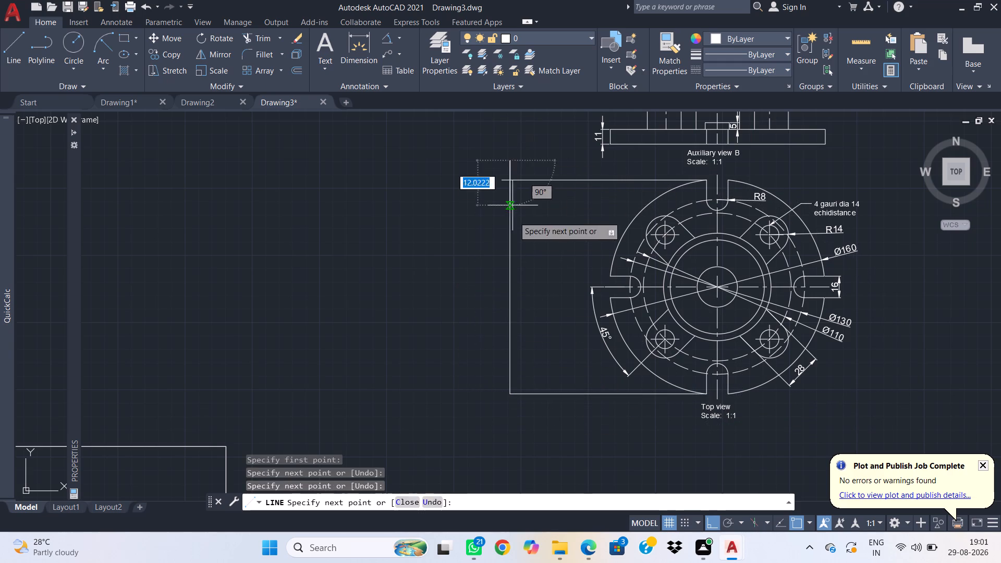
key("Escape")
Trim the overhanging line ends where the vertical line crosses the upper projection line, leaving a clean corner.
key("t")
key("r")
key("space")
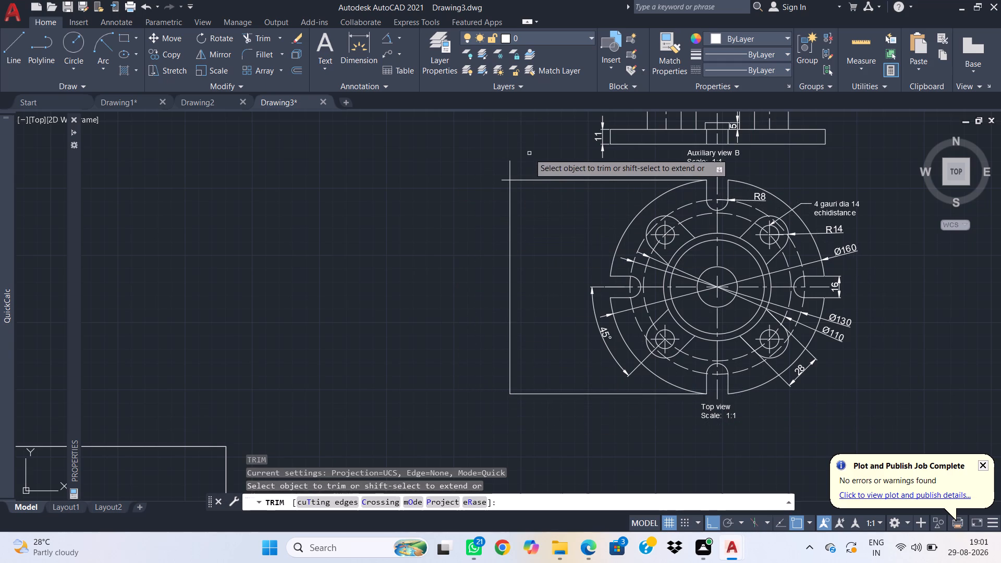
left_click_drag(529, 153, 498, 199)
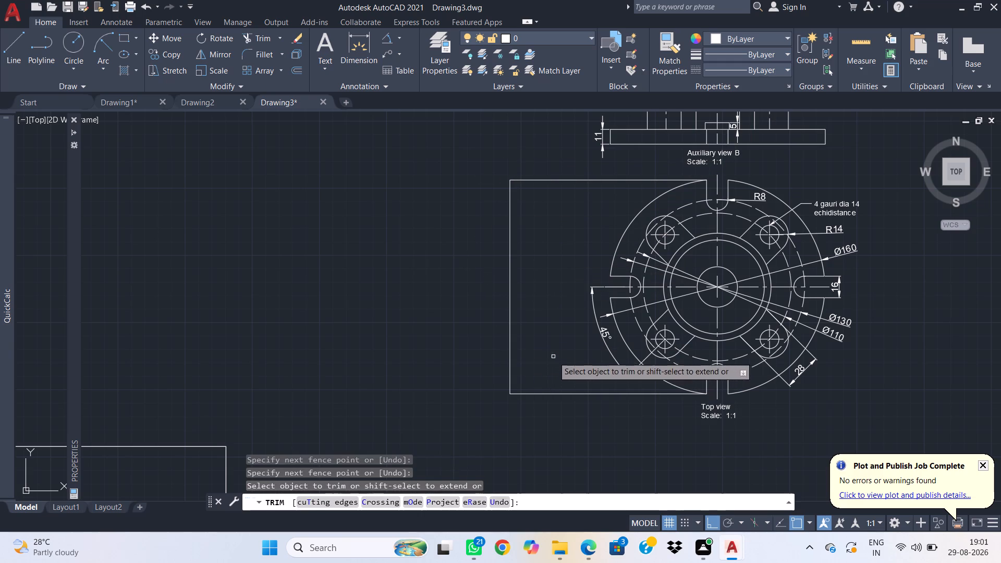
key("Escape")
Draw a horizontal projection line about 180 units leftward from the left end of the top slot's arc, across the vertical line.
scroll(540, 226, "up", 1)
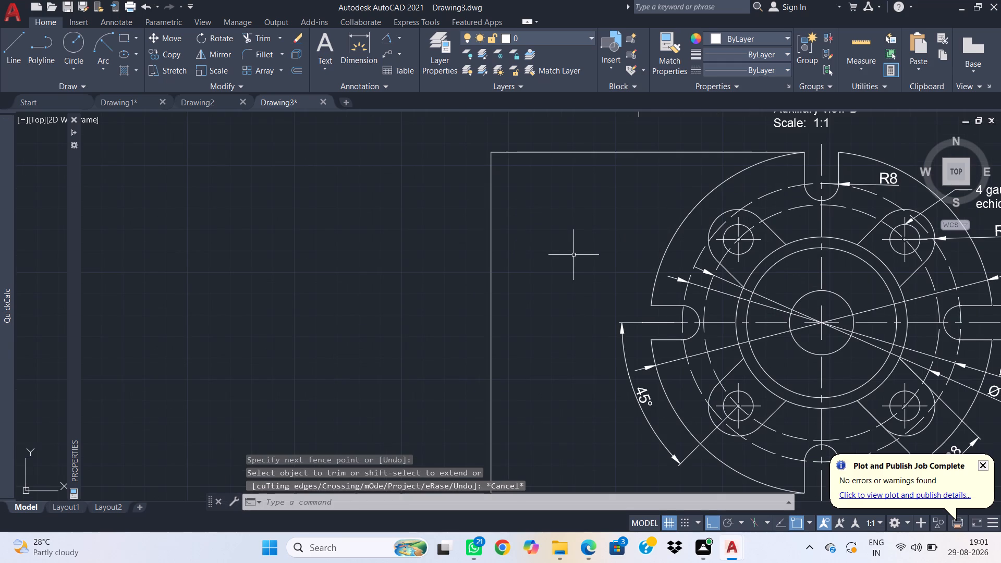
type("l")
key("space")
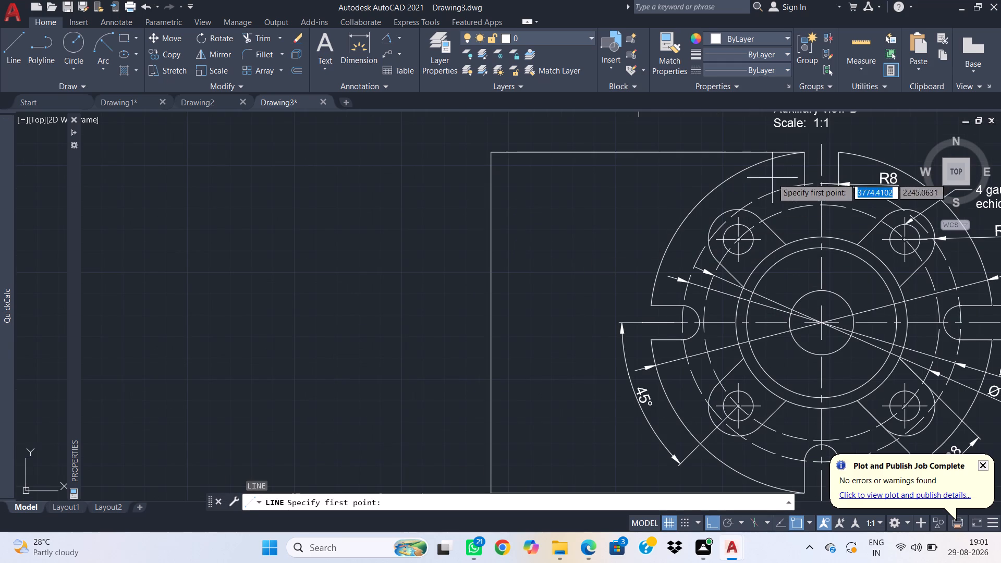
left_click(807, 185)
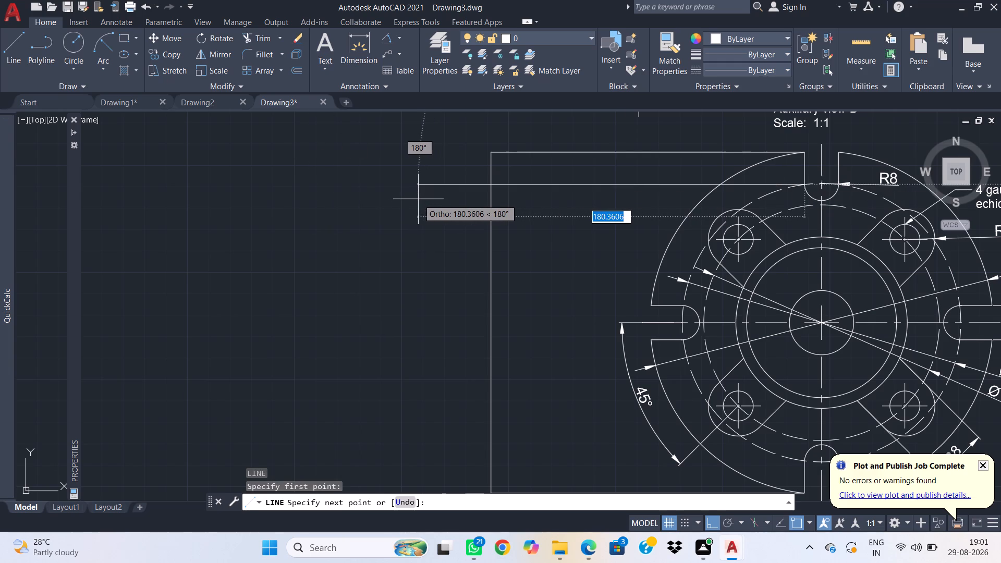
left_click(418, 199)
key("Escape")
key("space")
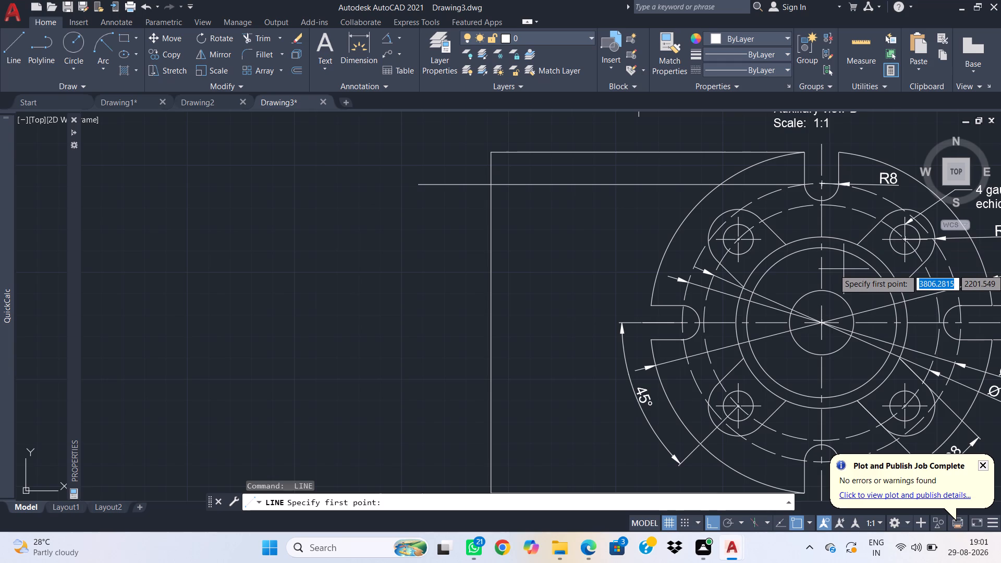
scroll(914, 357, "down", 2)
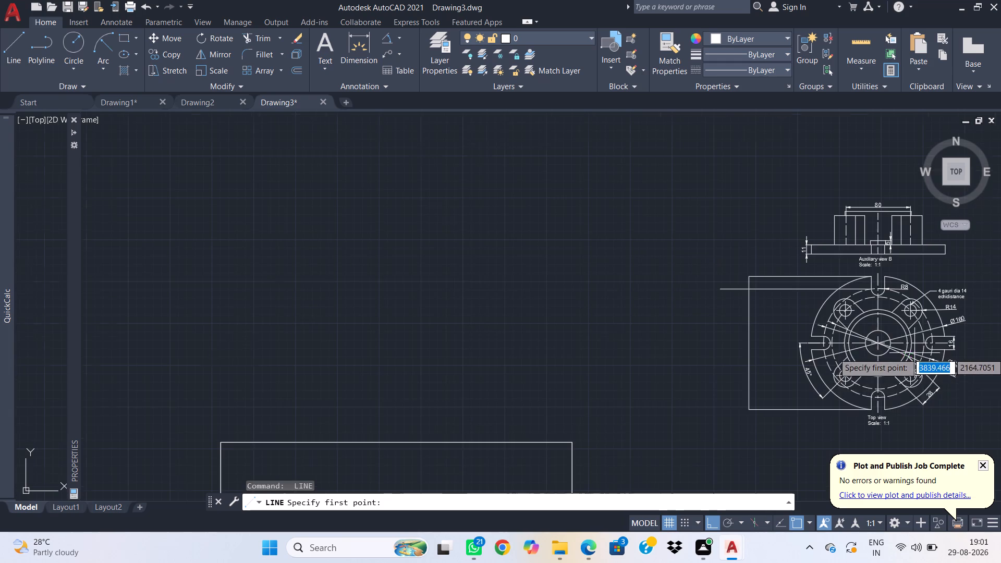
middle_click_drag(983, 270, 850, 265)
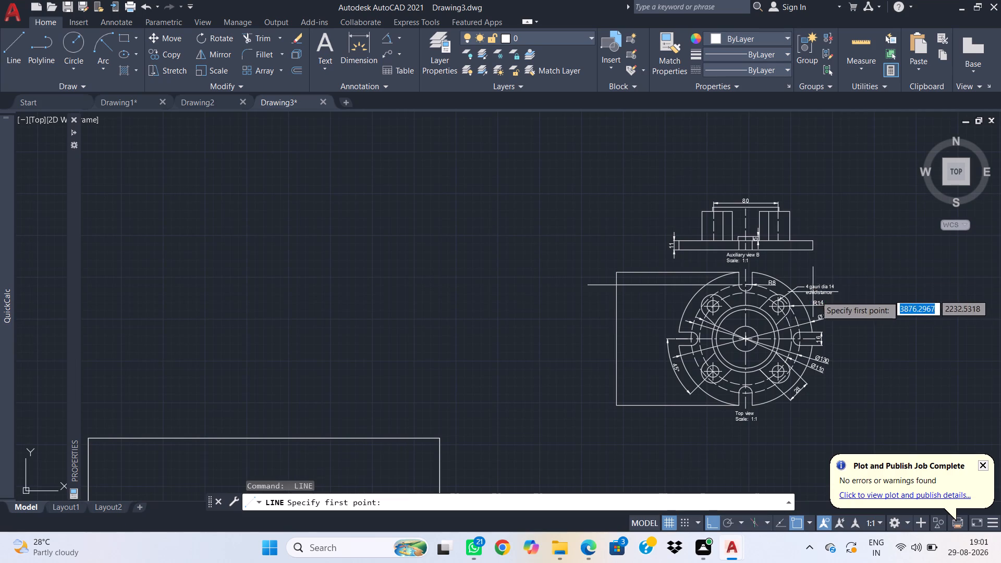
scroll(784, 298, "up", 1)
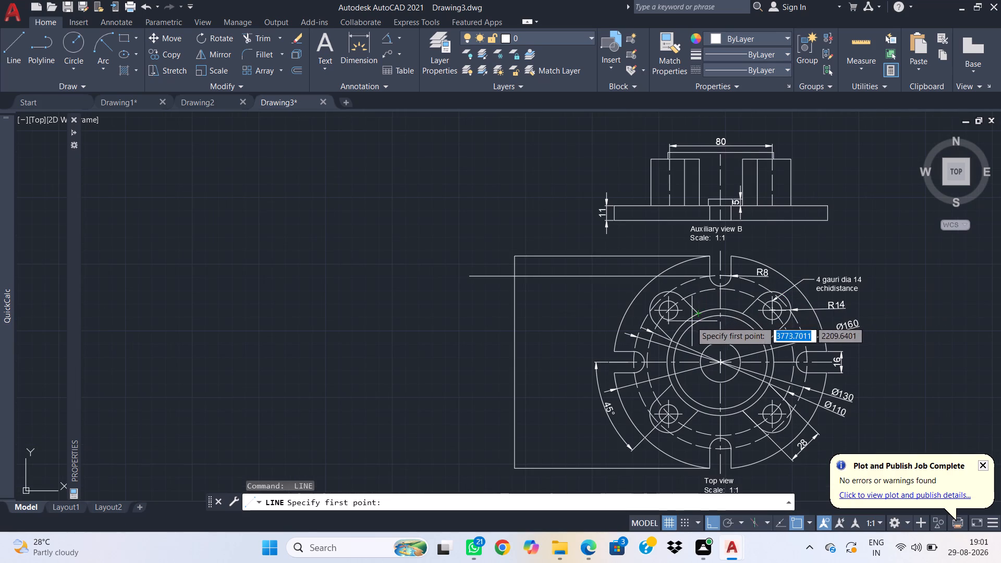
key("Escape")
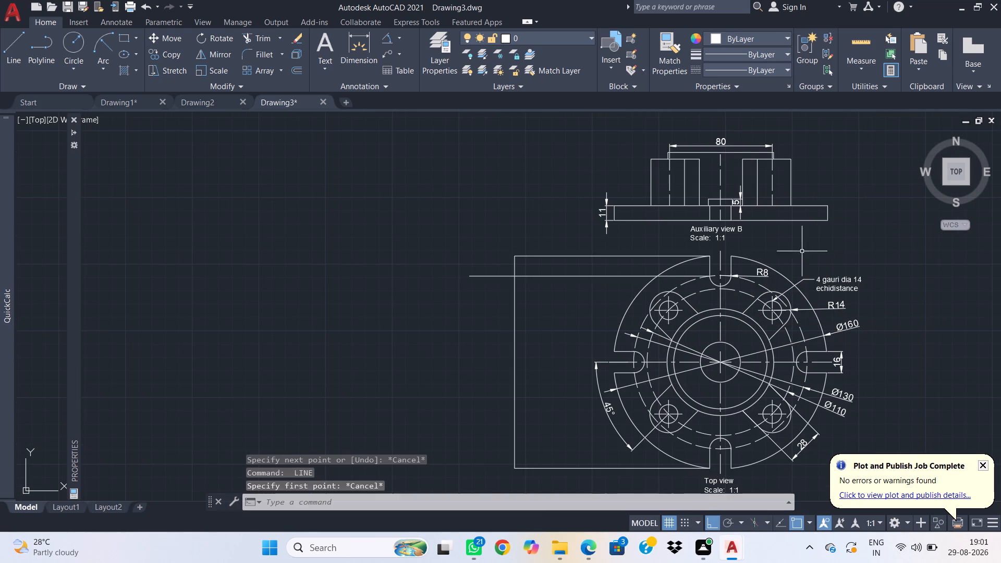
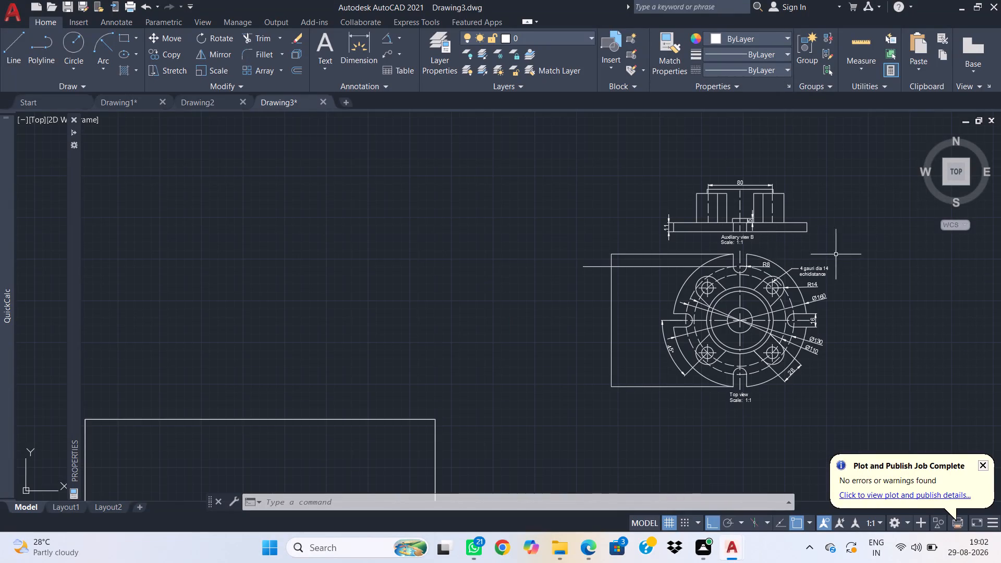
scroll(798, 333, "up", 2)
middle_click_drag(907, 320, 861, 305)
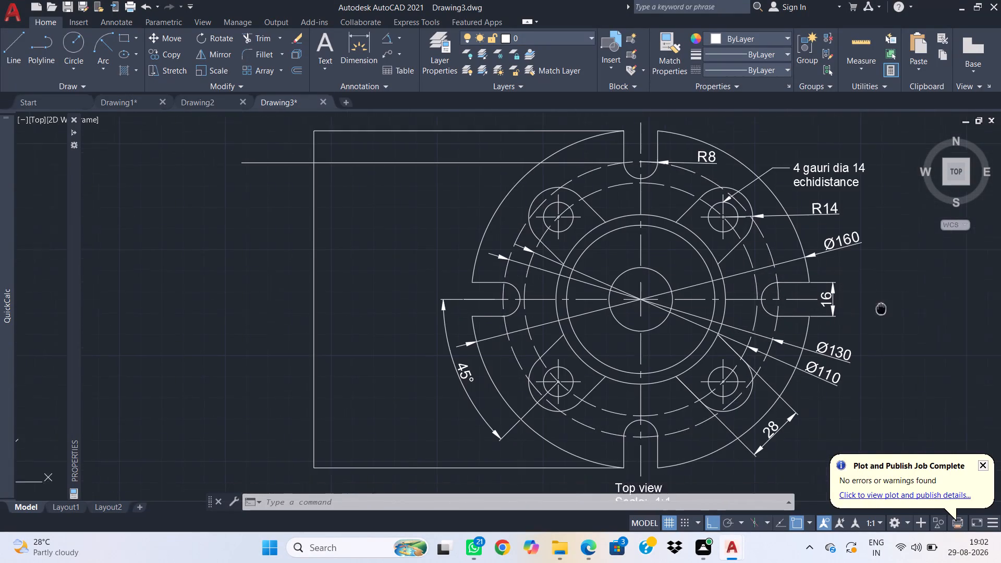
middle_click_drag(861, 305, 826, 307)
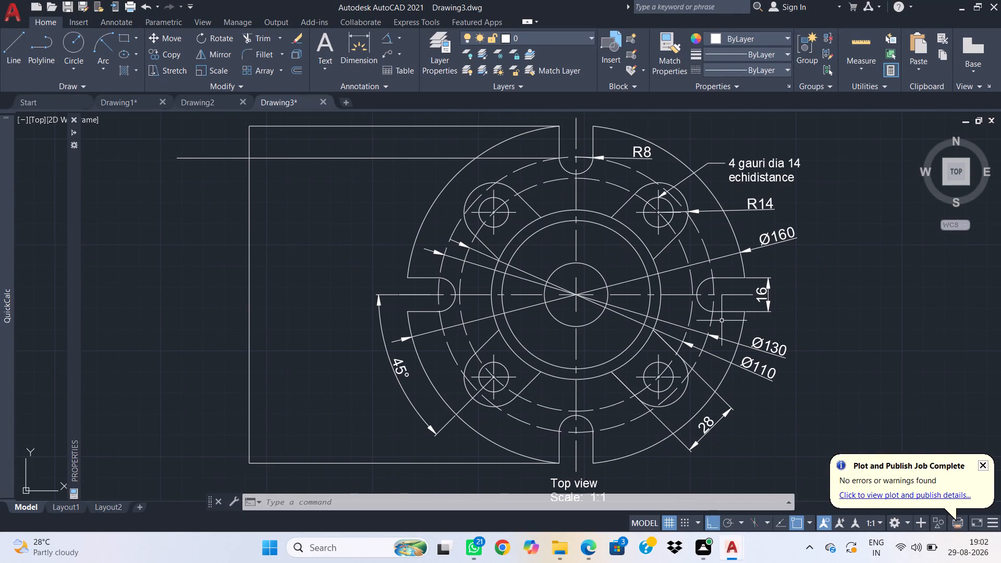
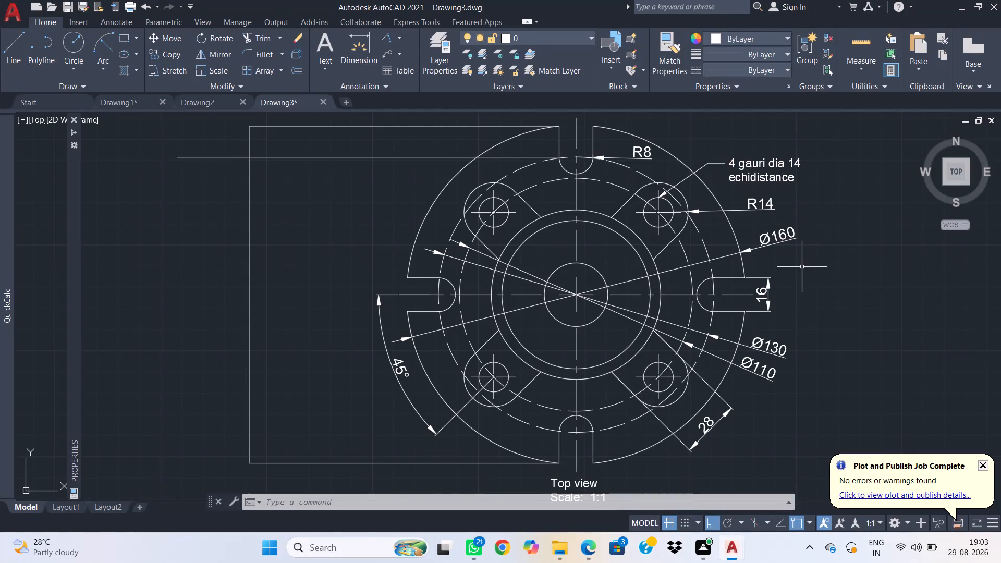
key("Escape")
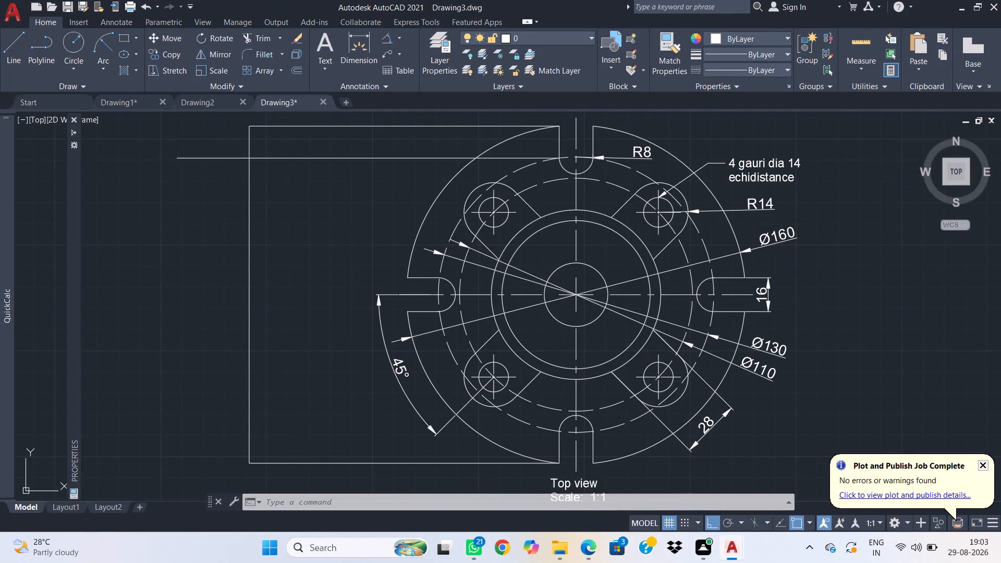
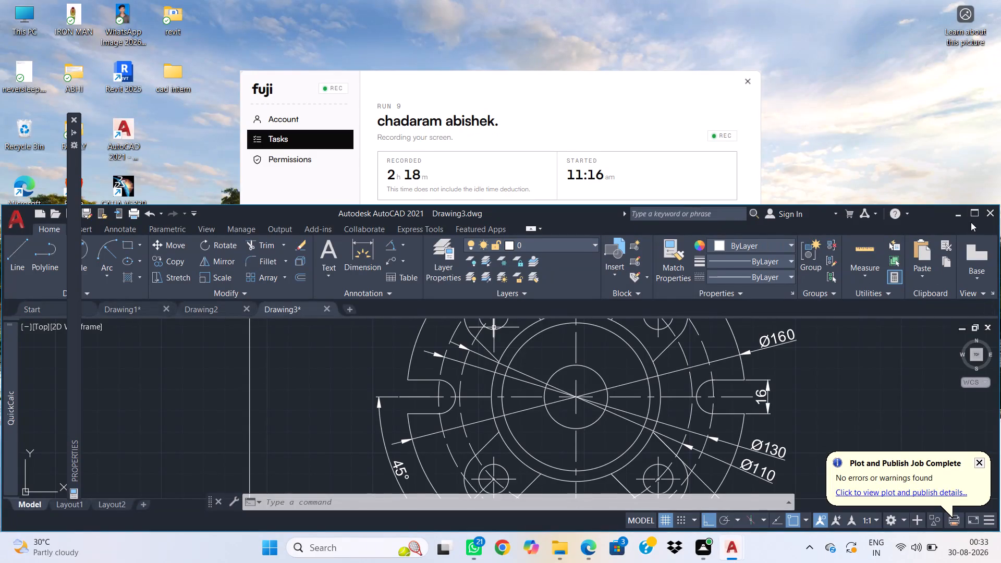
Erase the leftover projection and construction lines extending left from the flange's top view.
left_click(971, 214)
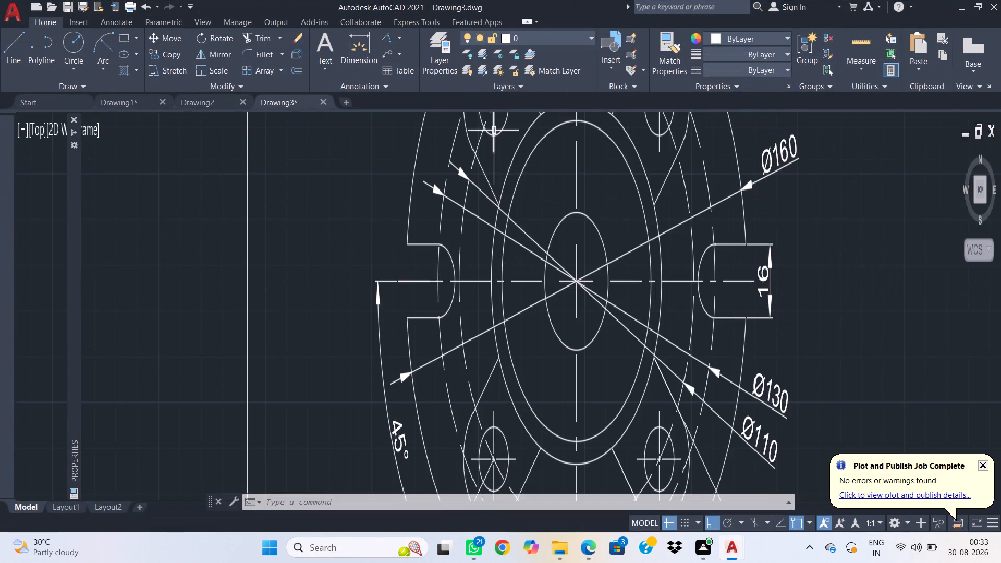
scroll(670, 315, "down", 1)
scroll(599, 328, "down", 1)
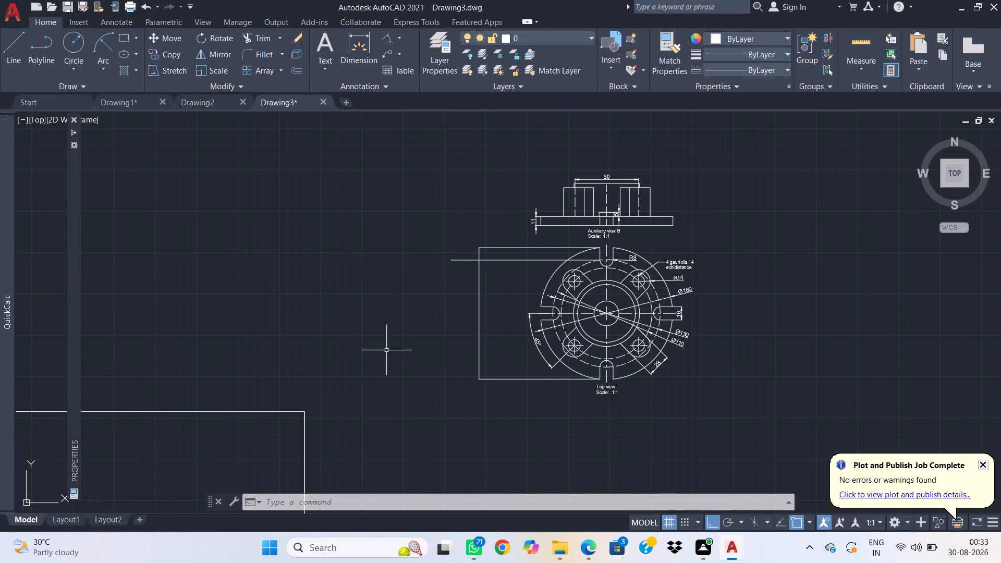
scroll(442, 366, "up", 1)
left_click_drag(590, 434, 579, 412)
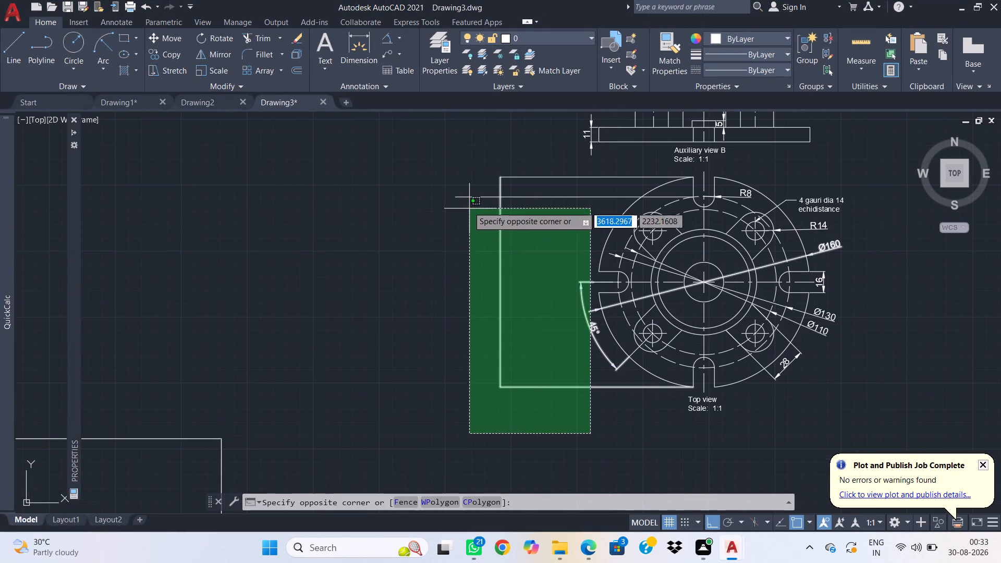
key("Escape")
left_click_drag(530, 445, 527, 436)
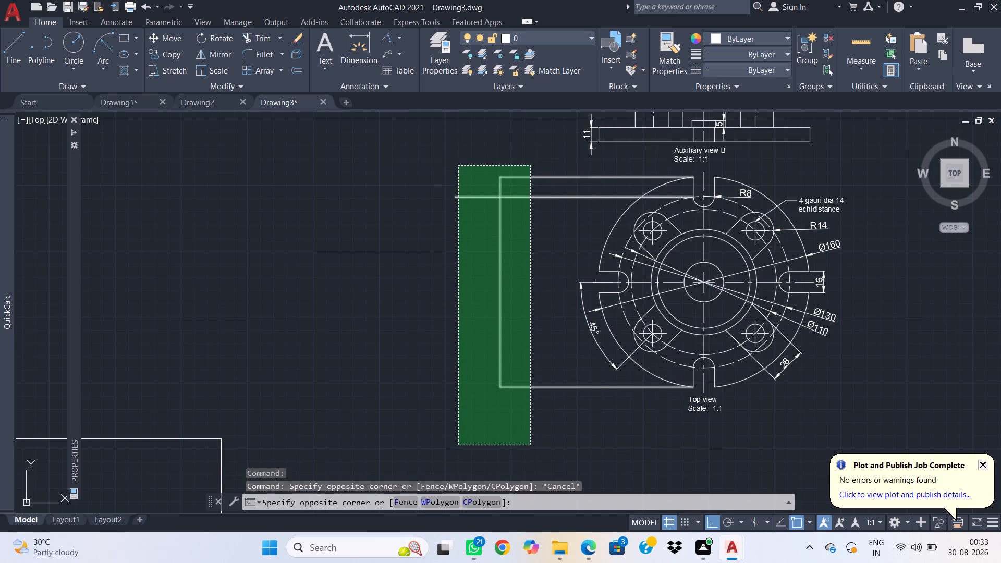
left_click(458, 166)
key("Delete")
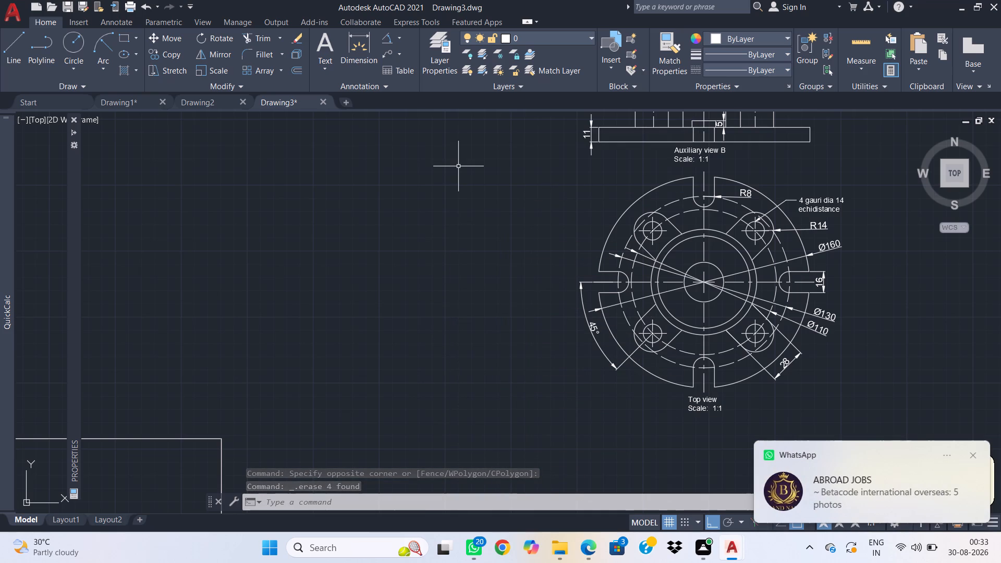
Move auxiliary view B and the top view together, with ortho off, into the left part of the title-block frame.
scroll(619, 280, "down", 1)
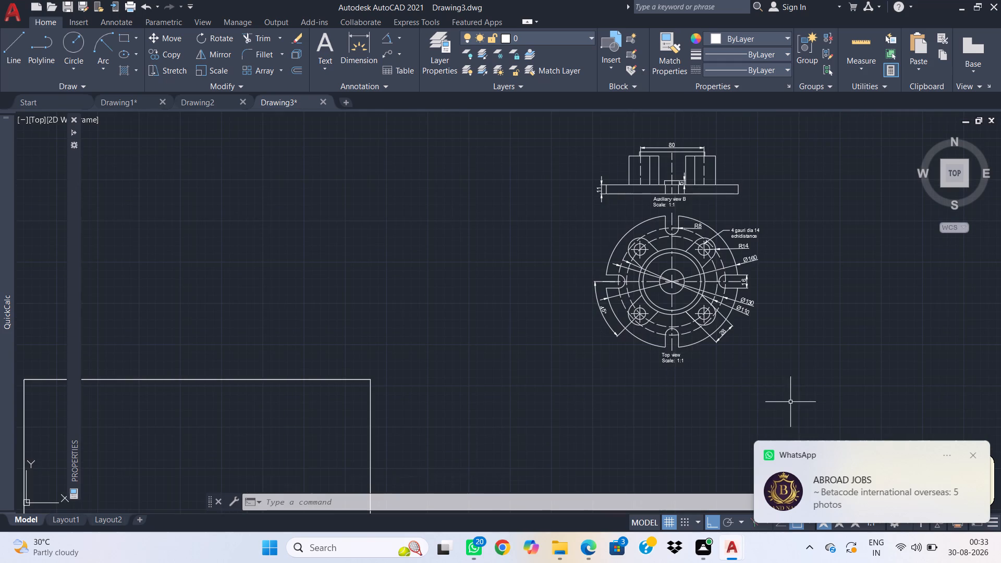
left_click_drag(790, 402, 788, 395)
left_click(517, 125)
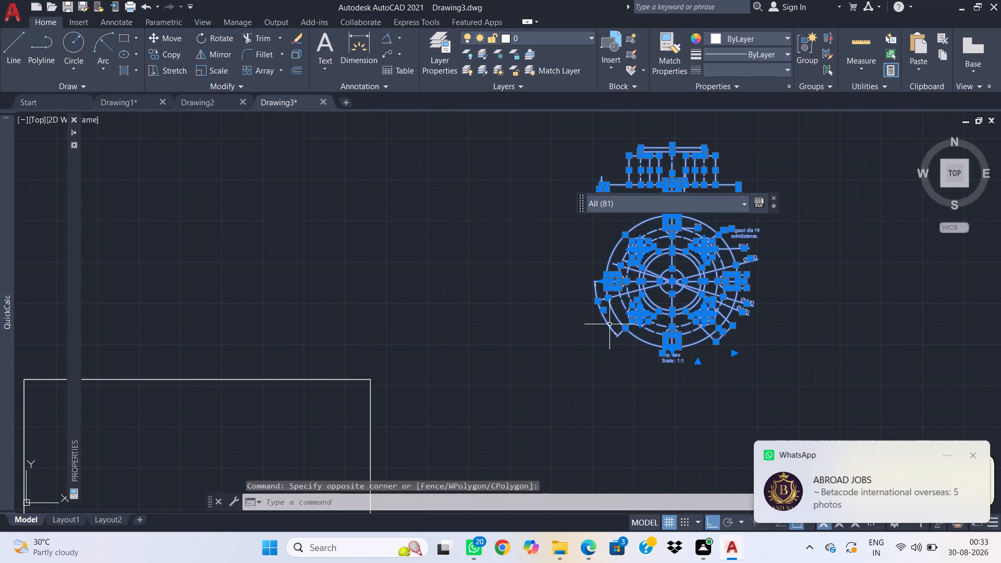
type("m")
key("space")
left_click(796, 229)
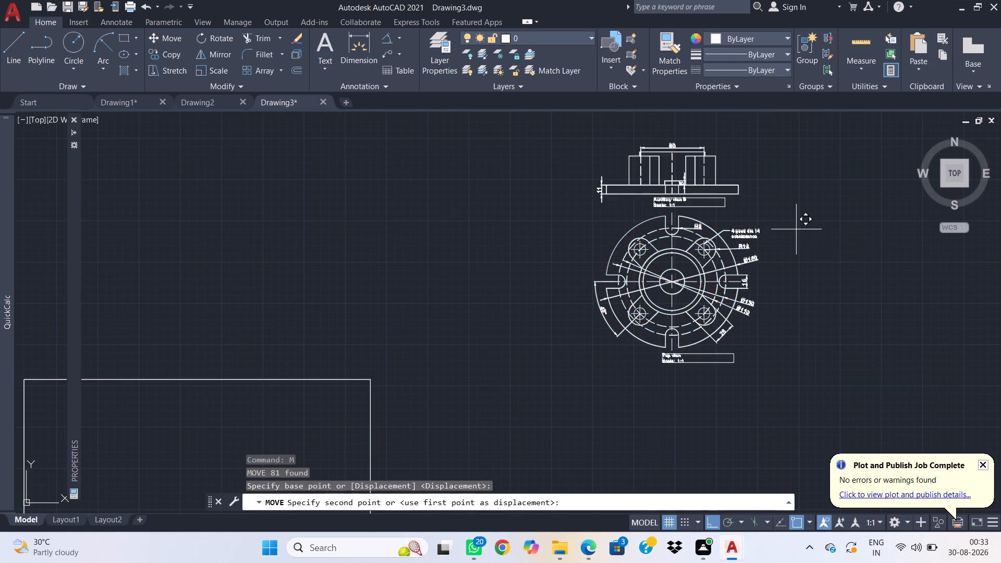
middle_click_drag(425, 388, 488, 240)
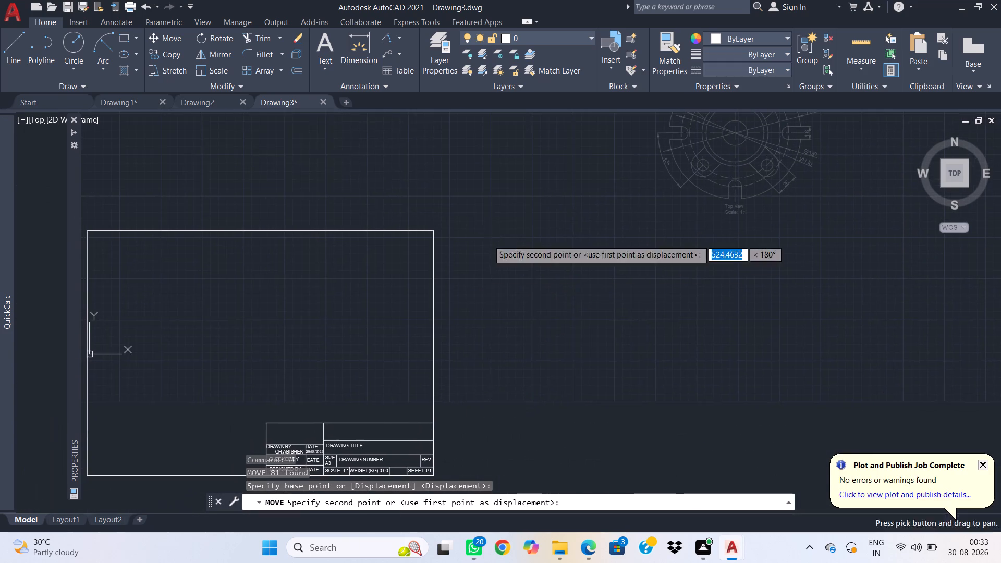
key("shift+F8")
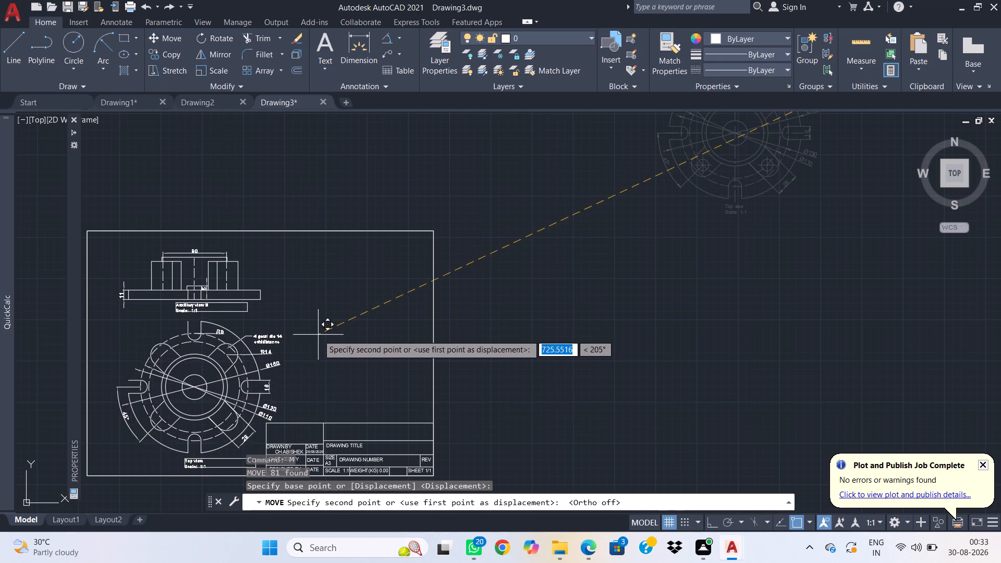
left_click(318, 322)
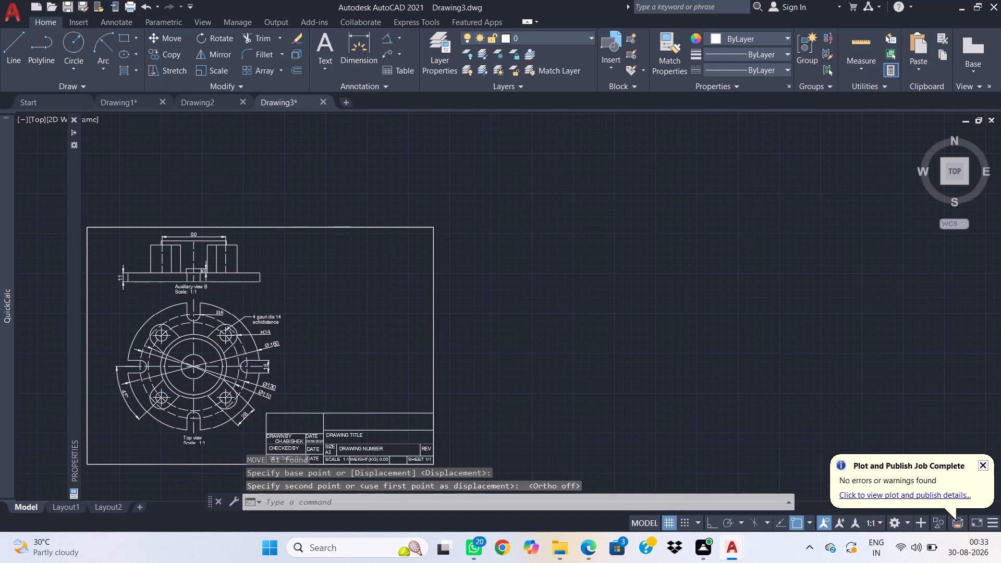
middle_click_drag(509, 342, 656, 272)
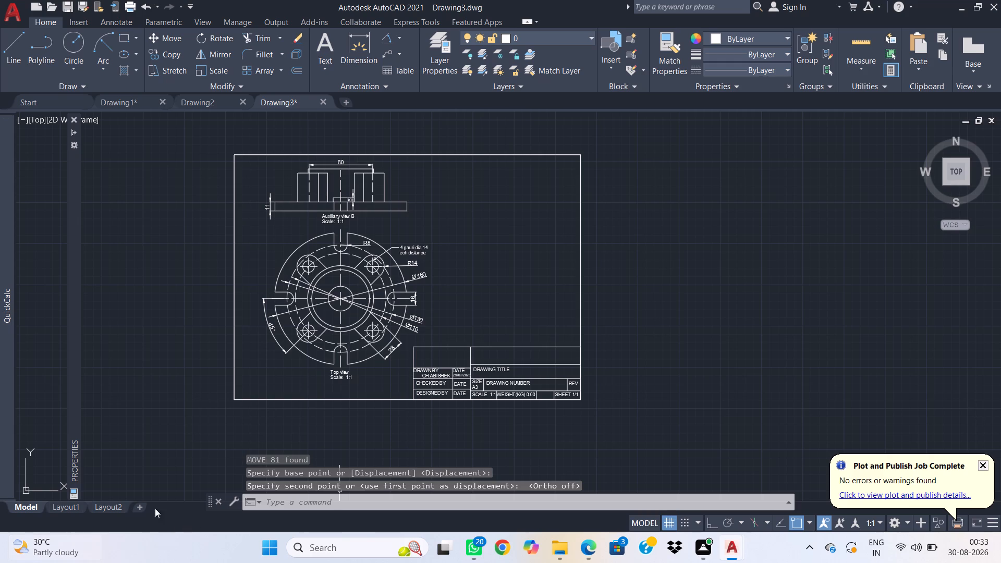
Open the plot settings for Layout1 and set the plot style table to monochrome.ctb.
left_click(80, 505)
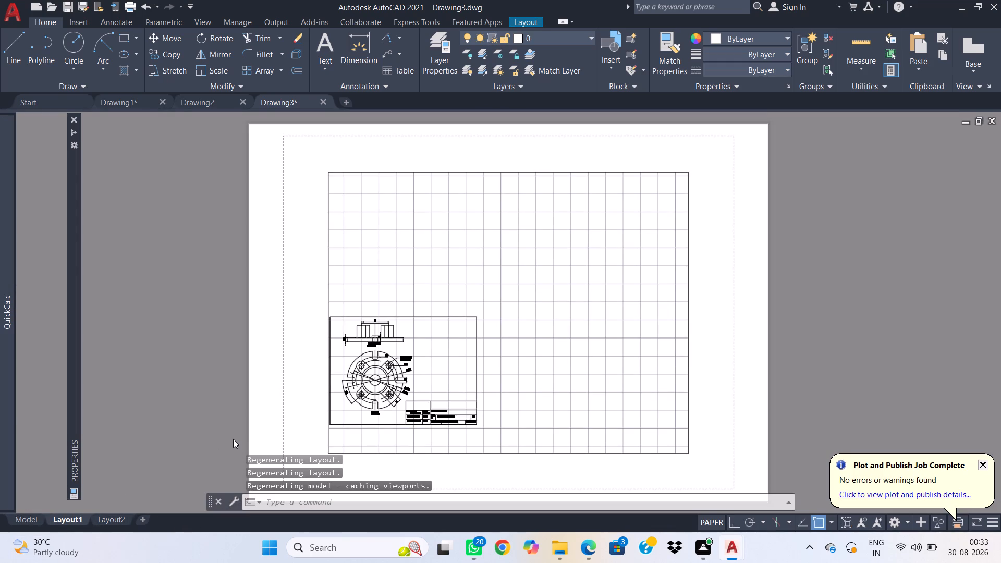
key("ctrl+p")
left_click(479, 276)
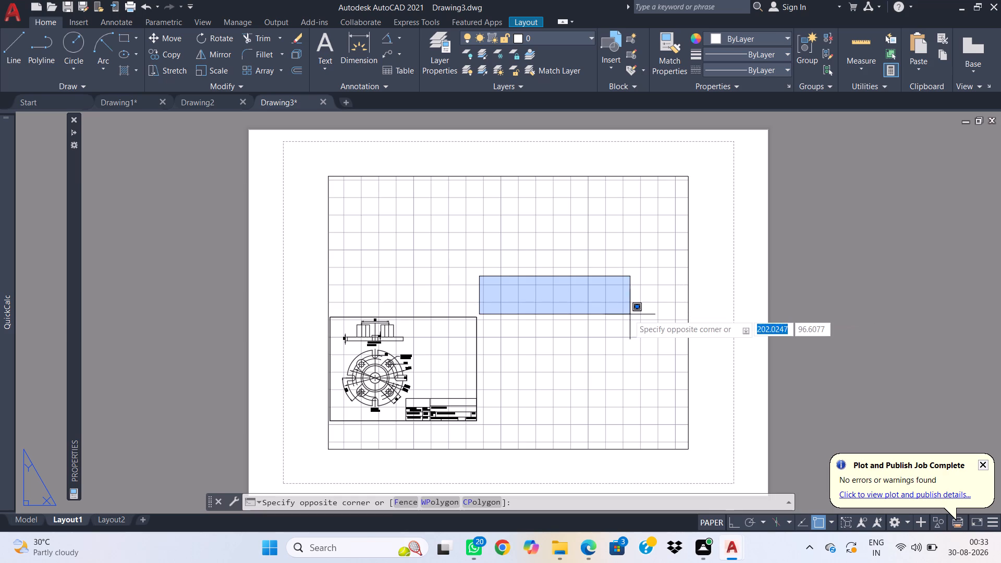
key("Escape")
key("ctrl+p")
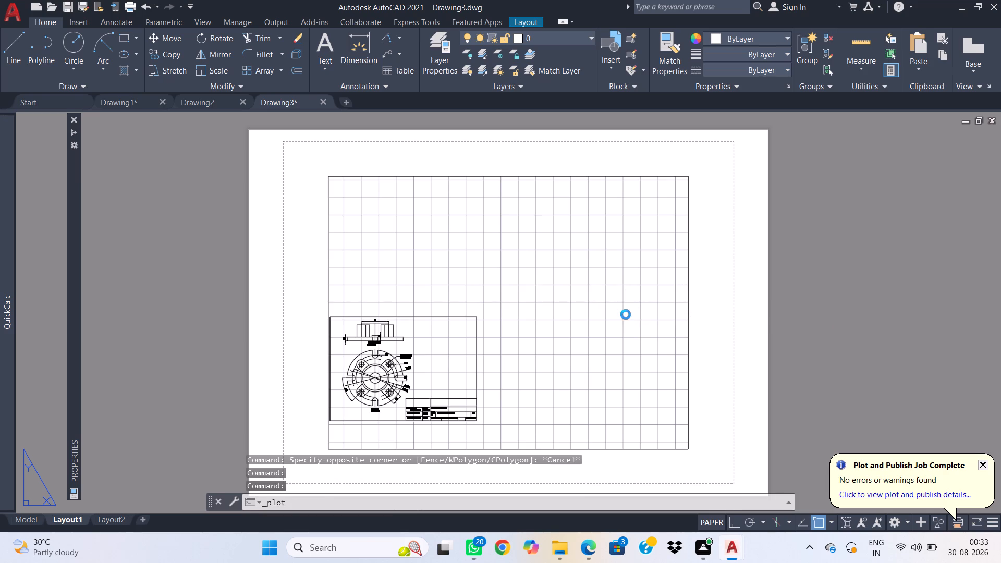
left_click(504, 302)
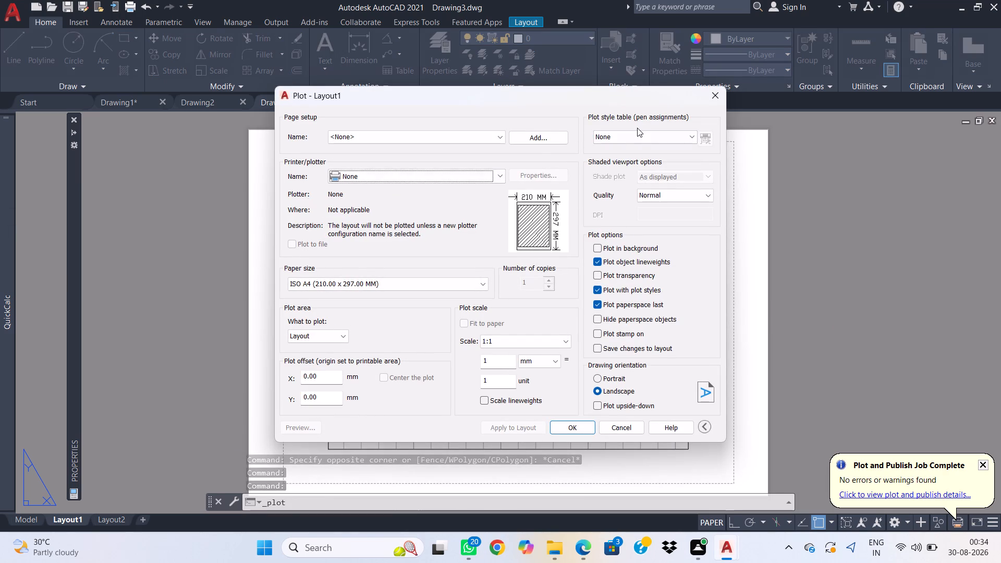
left_click(639, 136)
left_click(651, 203)
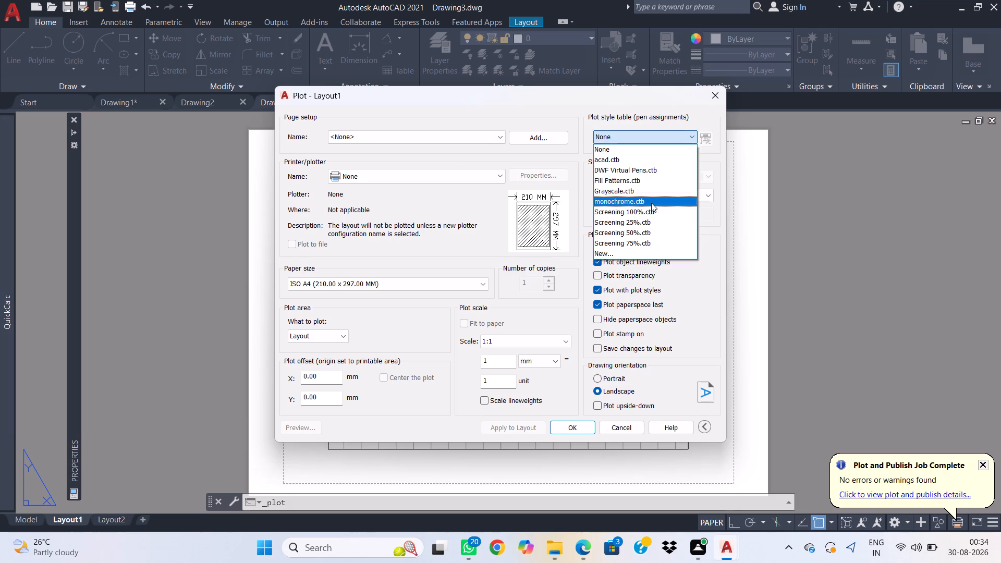
Set the plotter to DWG To PDF.pc3 and pick the custom paper size A3 (420.00 x 297.00 MM) in its properties.
left_click(457, 178)
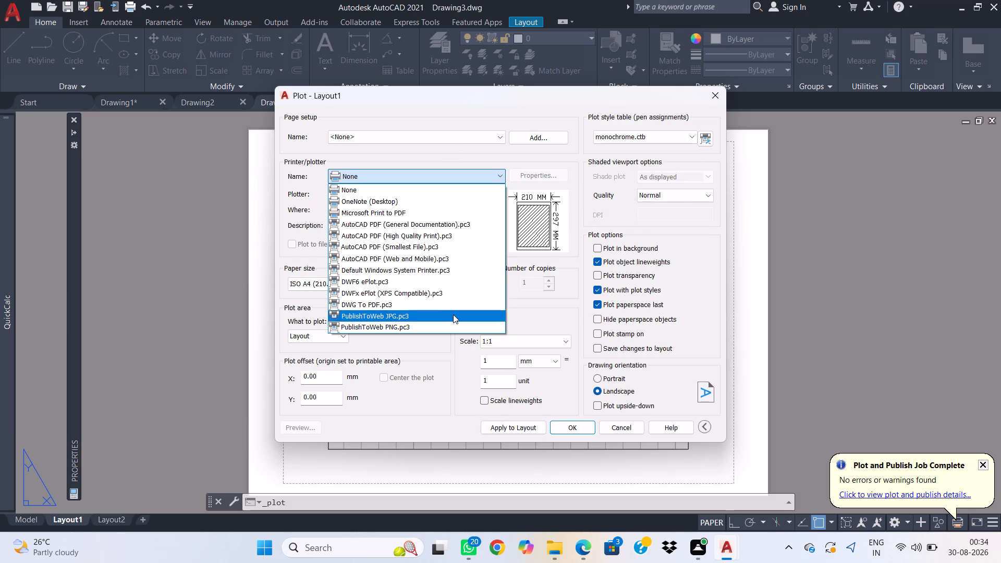
left_click(453, 309)
left_click(550, 170)
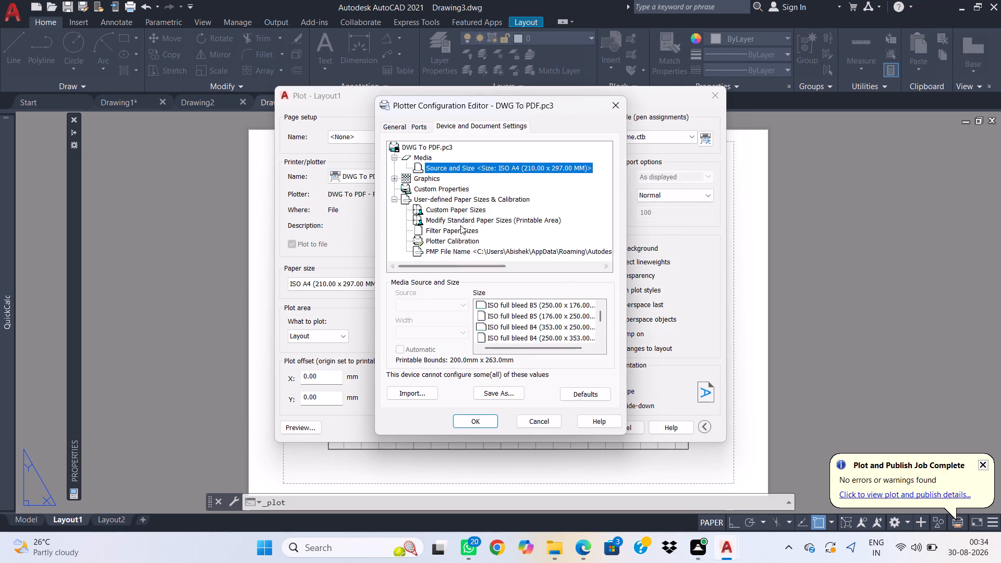
left_click(458, 206)
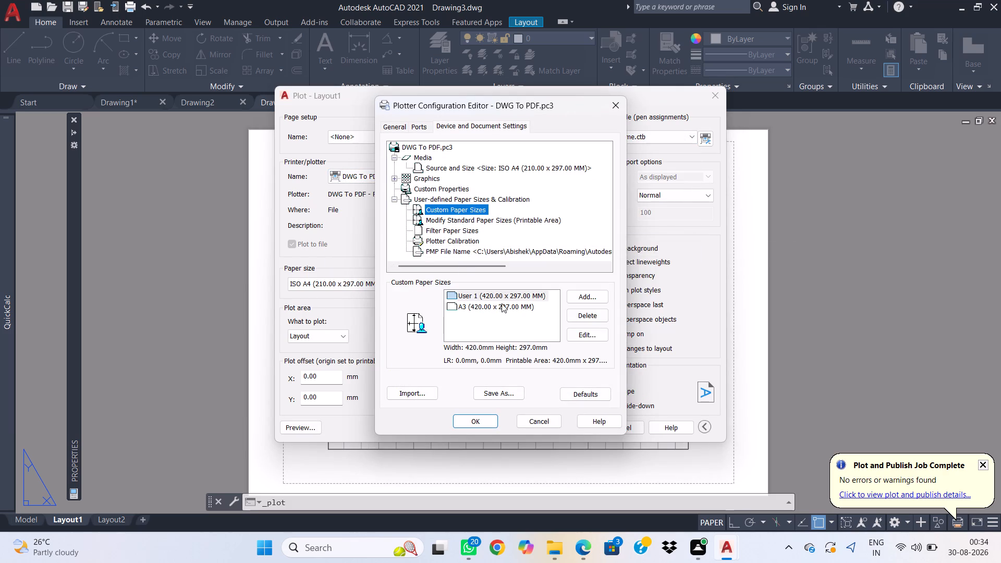
left_click(502, 303)
left_click(476, 413)
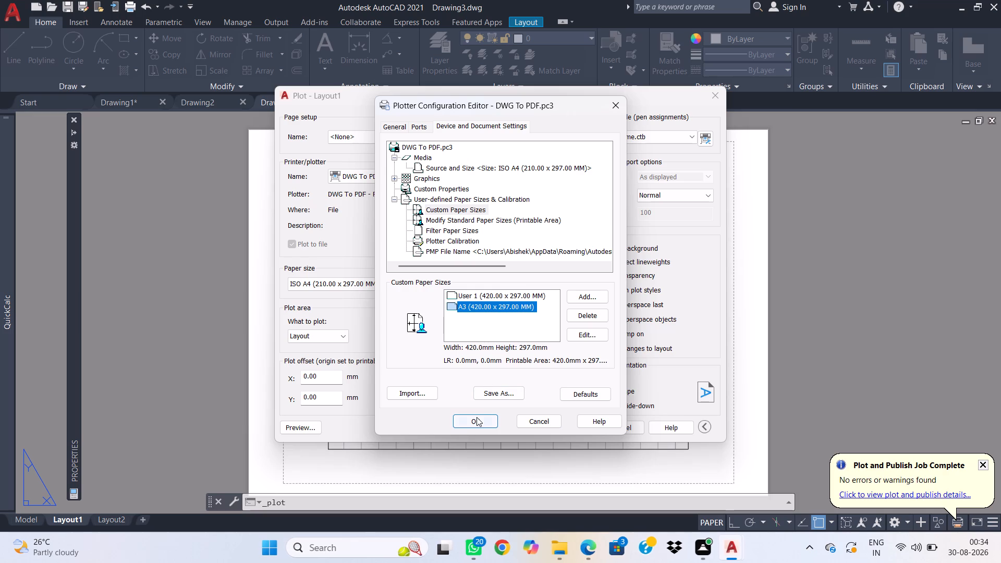
left_click(477, 417)
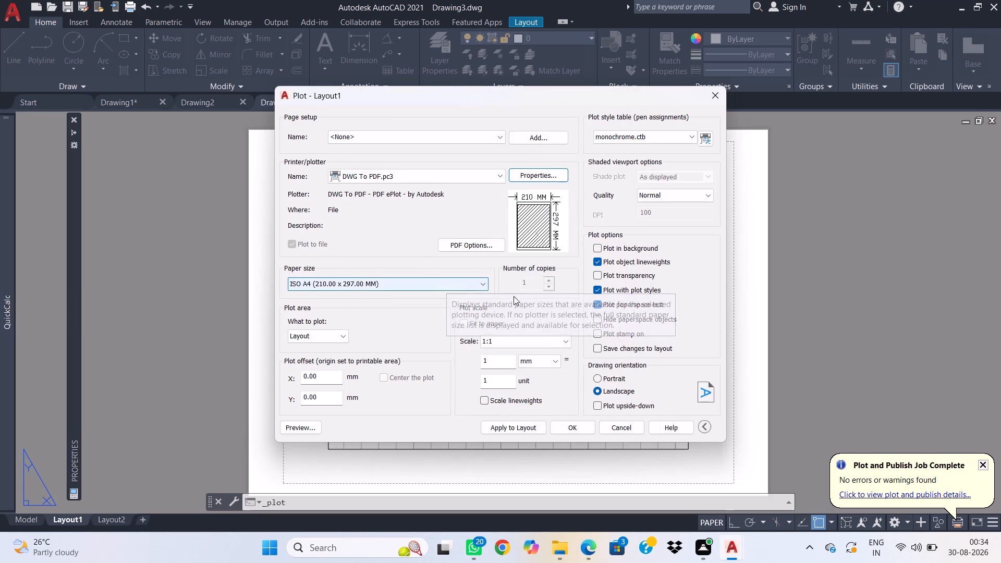
Set the plot area to a window spanning opposite corners of the title-block frame.
left_click(341, 334)
left_click(336, 370)
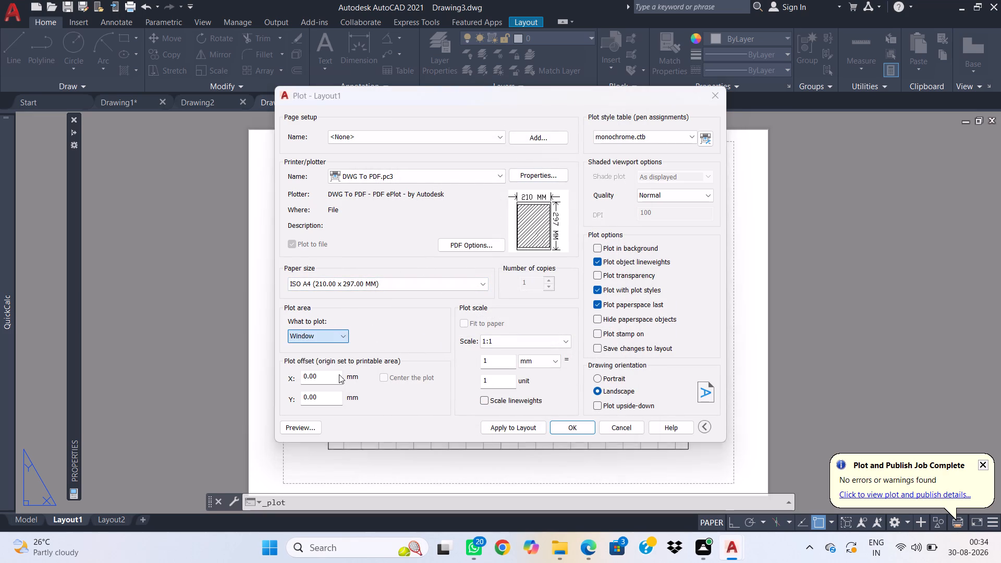
scroll(347, 320, "up", 2)
middle_click_drag(334, 337, 537, 189)
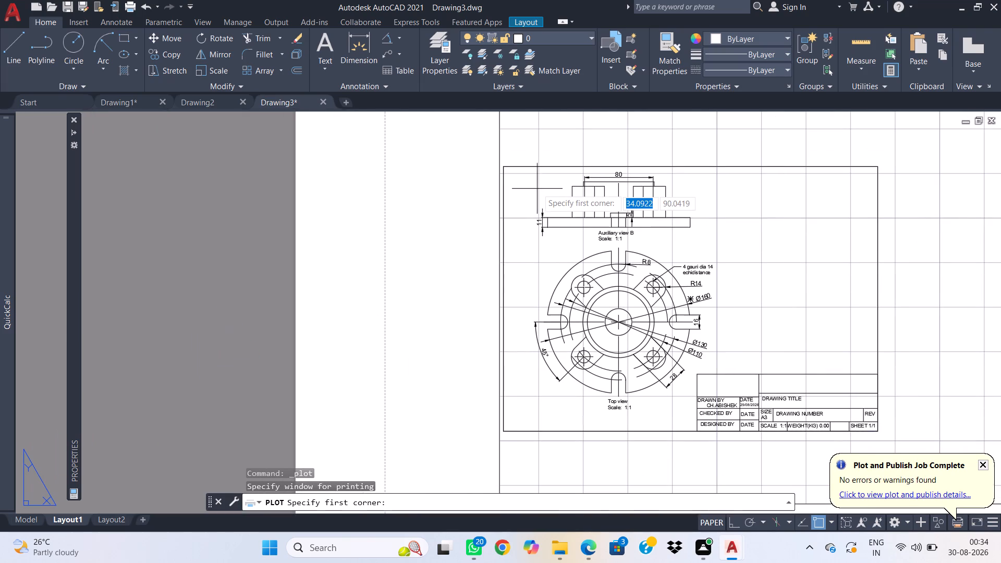
left_click(500, 167)
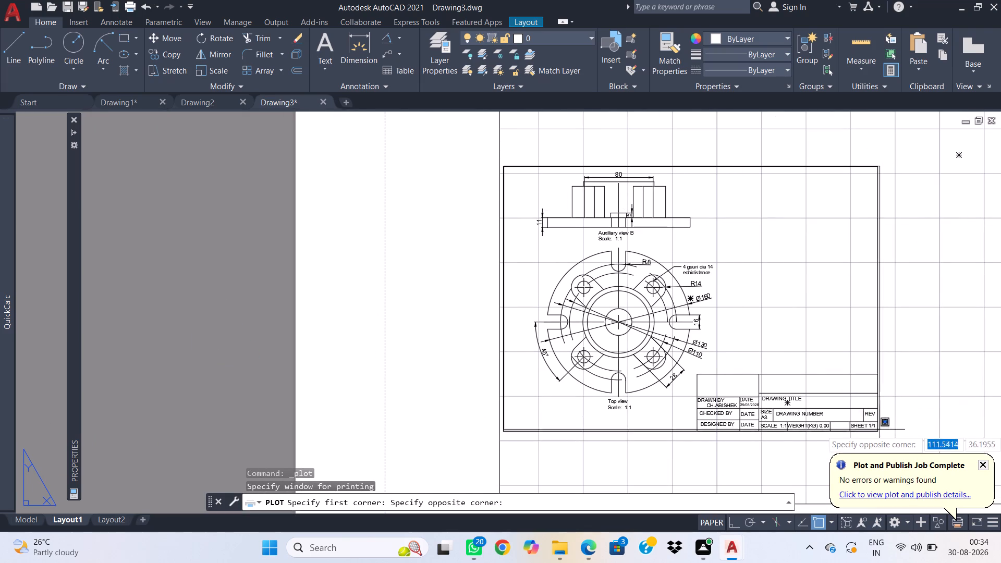
left_click(877, 433)
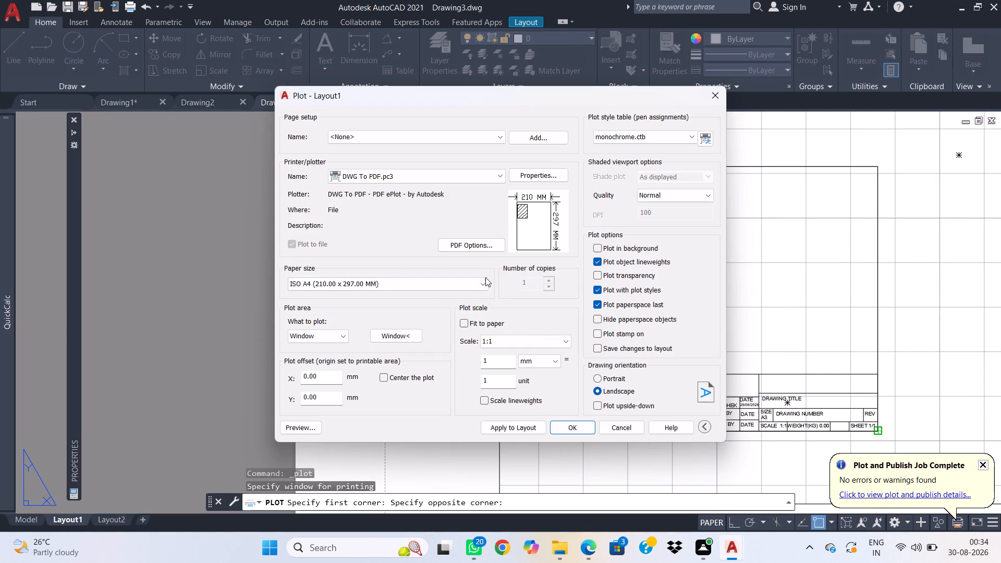
Centre the plot, turn off plotting of object lineweights, fit it to the paper, and preview the sheet.
left_click(409, 374)
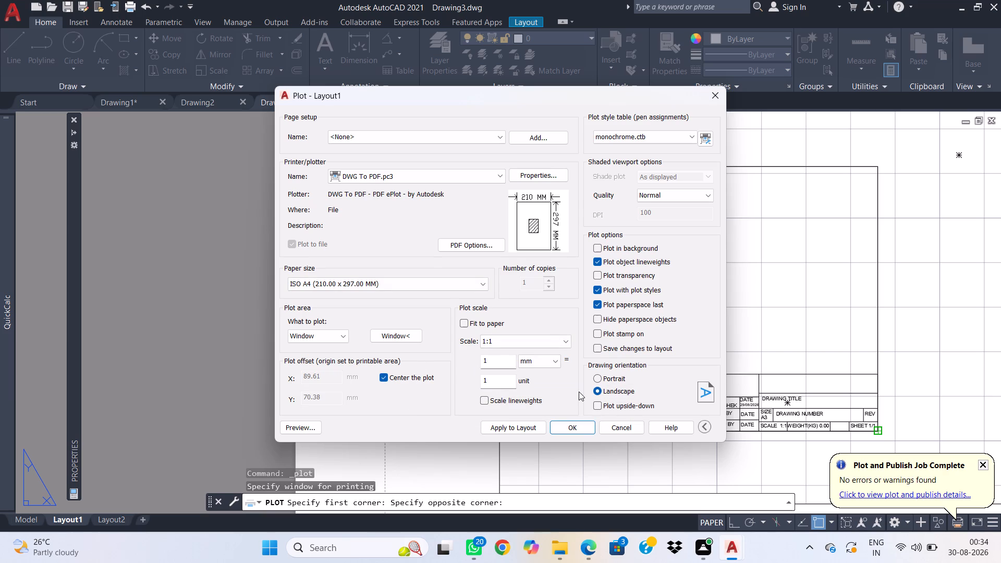
left_click(614, 260)
left_click(465, 321)
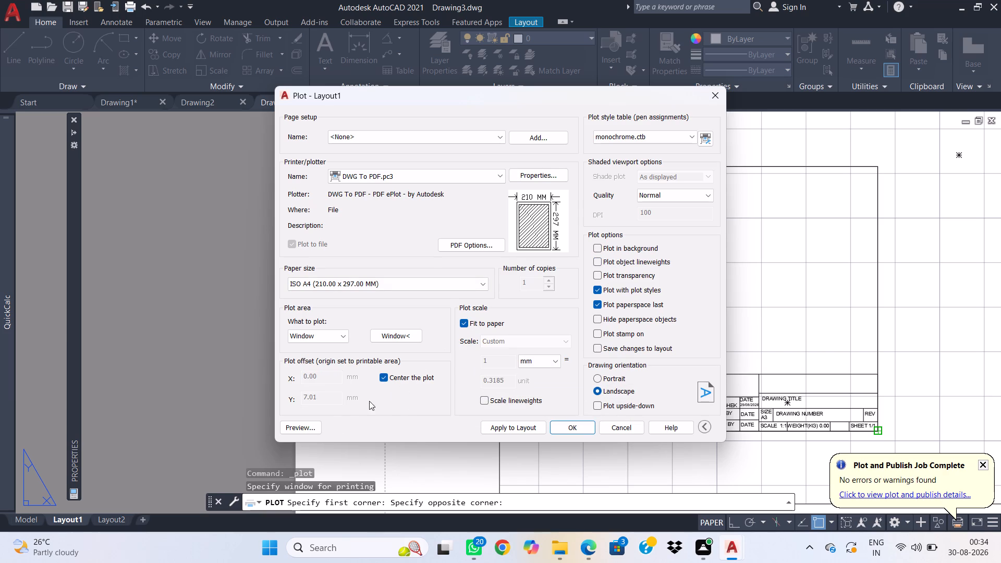
left_click(312, 432)
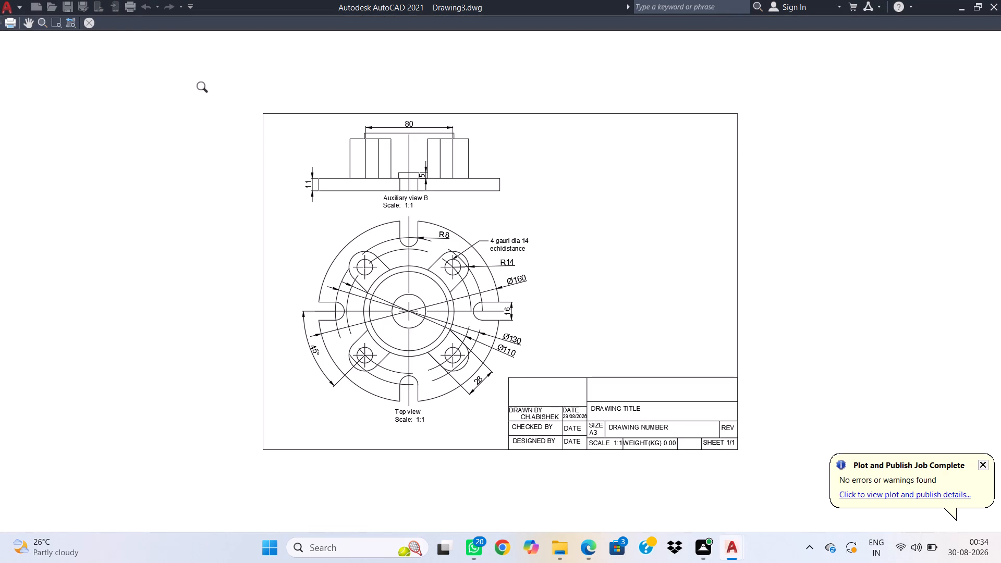
left_click(93, 25)
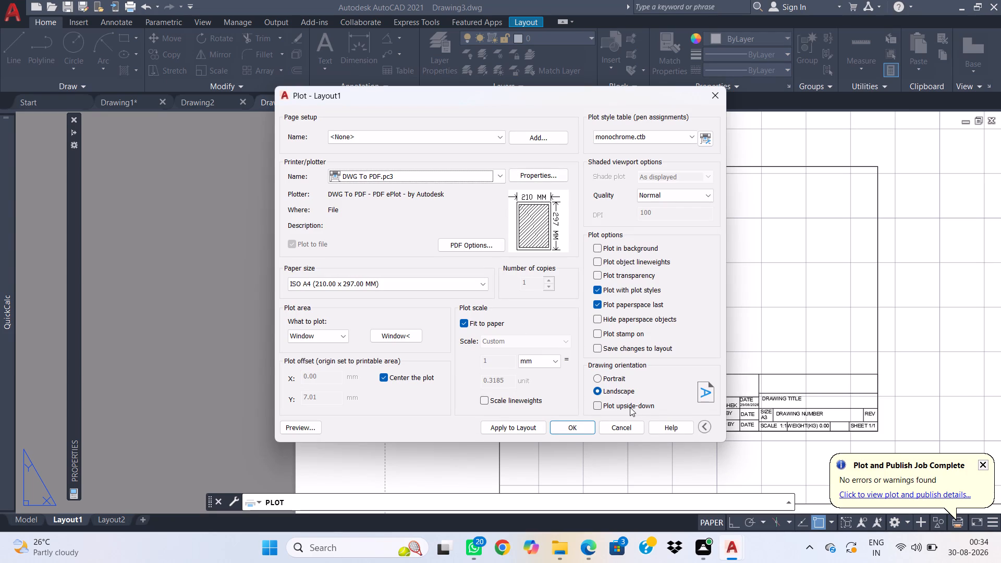
Plot the sheet to Drawing3-Layout1.pdf in the DRAWING FILE folder and return to the drawing's model space.
left_click(581, 423)
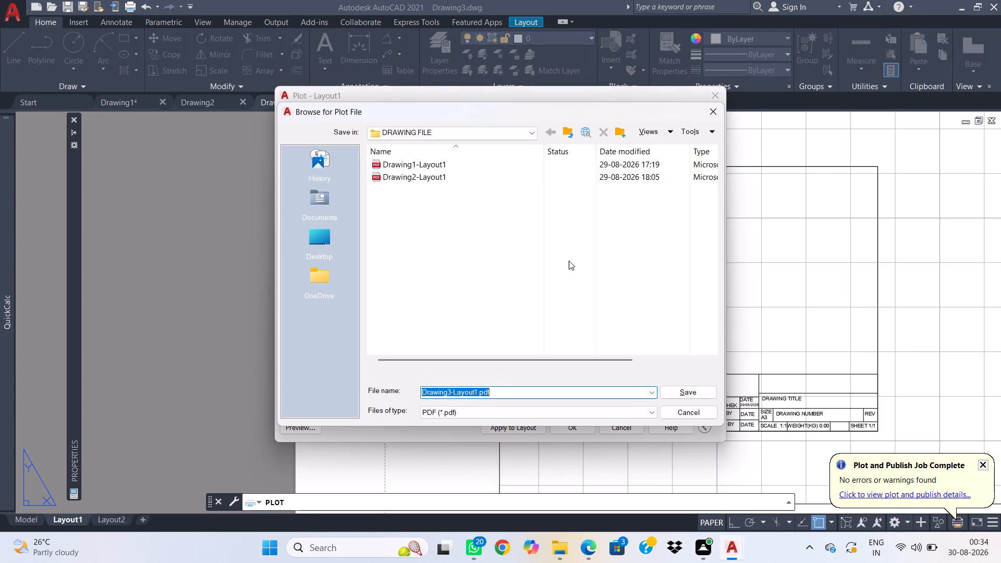
left_click(696, 395)
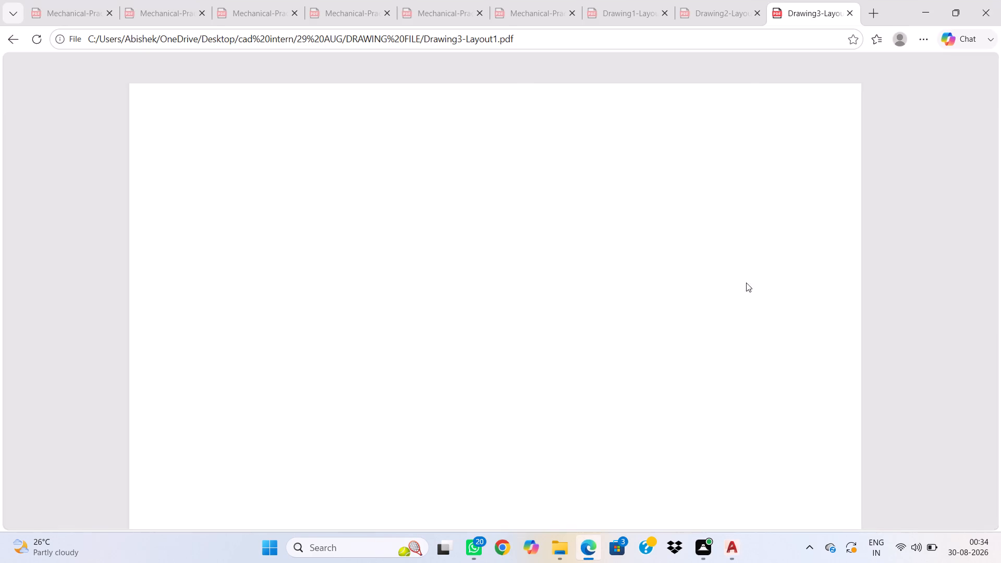
left_click(937, 1)
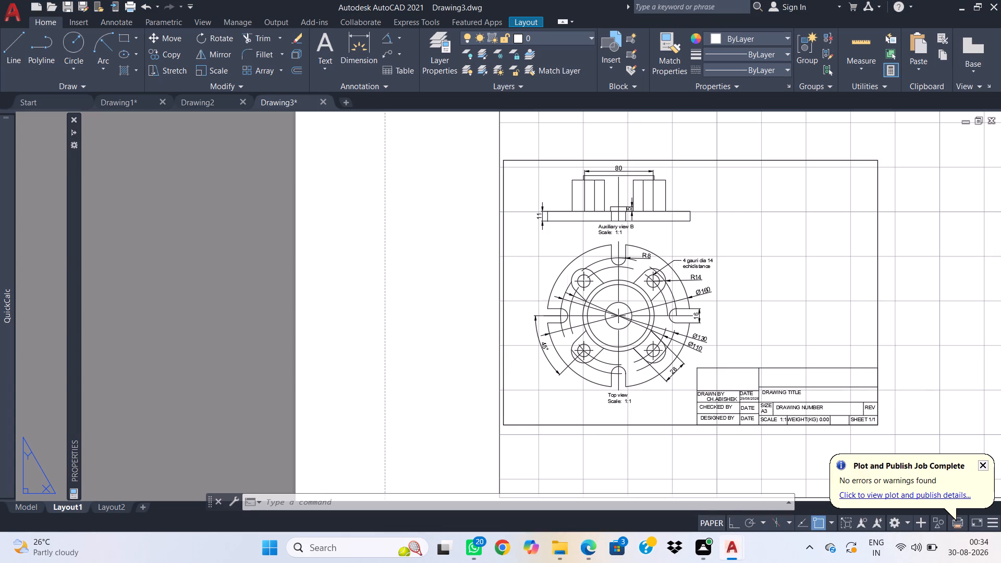
left_click(36, 505)
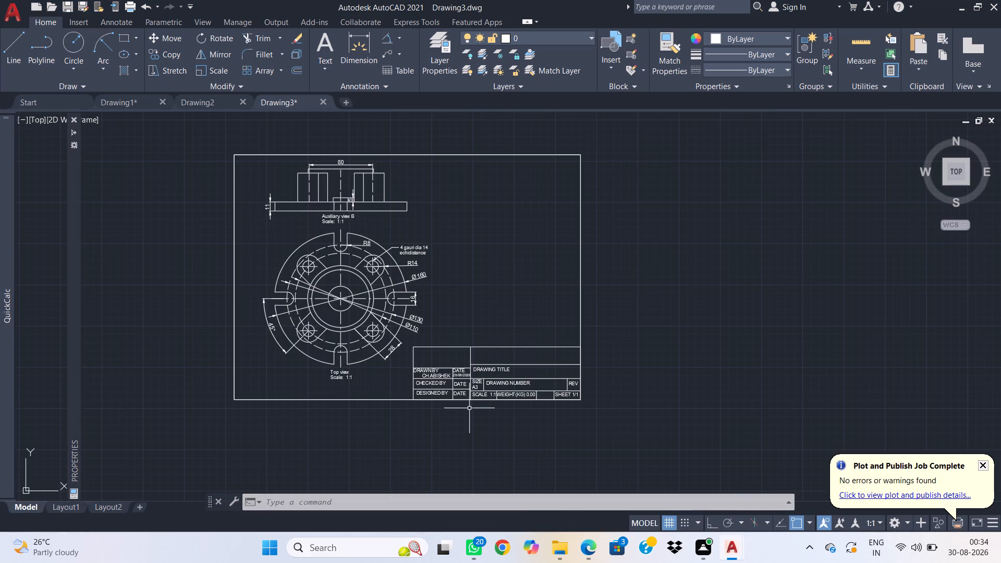
Save the flange drawing as Drawing3.dwg in the DRAWING FILE folder.
key("ctrl+s")
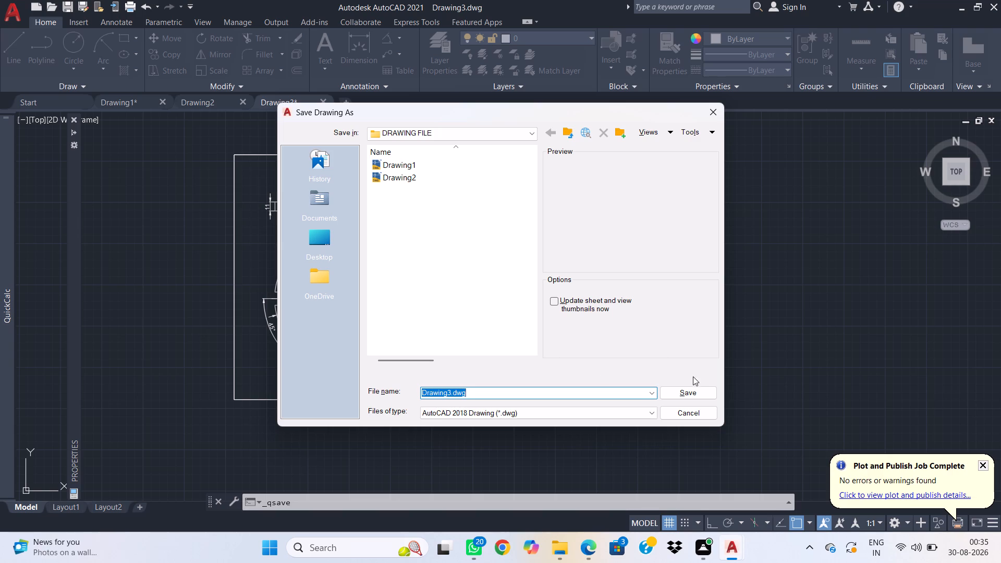
left_click(696, 389)
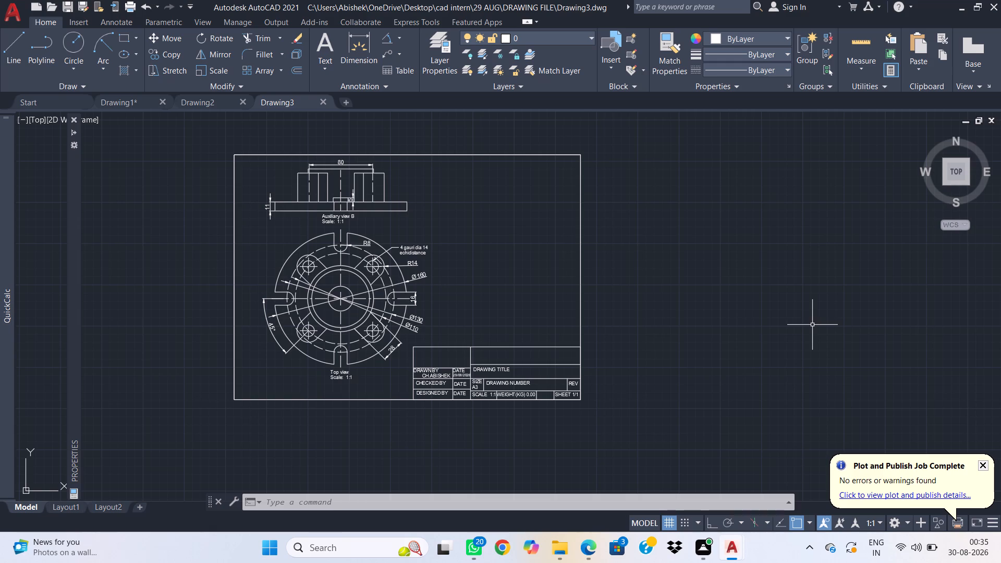
Query the LOGFILENAME variable in Drawing3, Drawing2 and Drawing1 in turn to check each drawing's log file path.
type("lo")
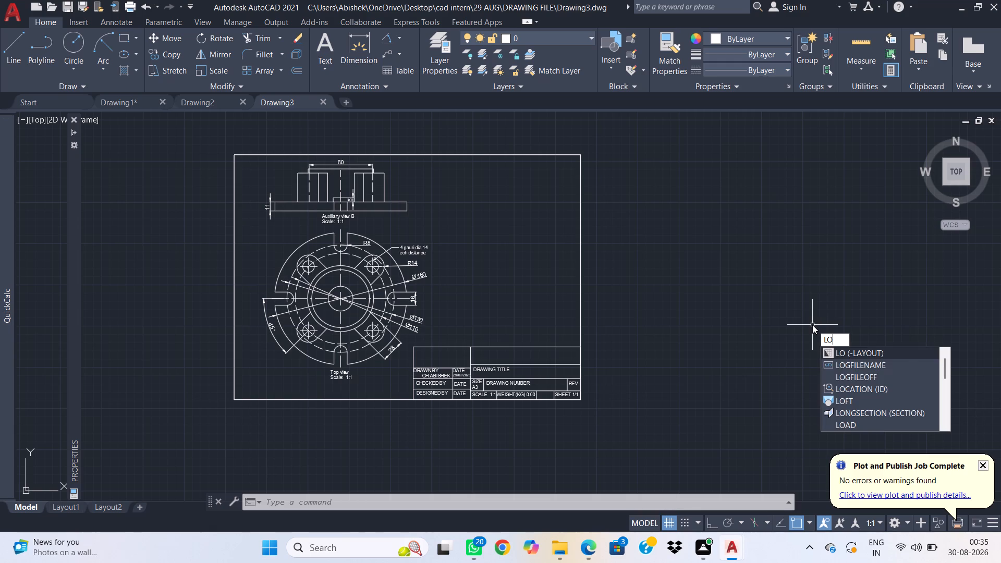
left_click(904, 362)
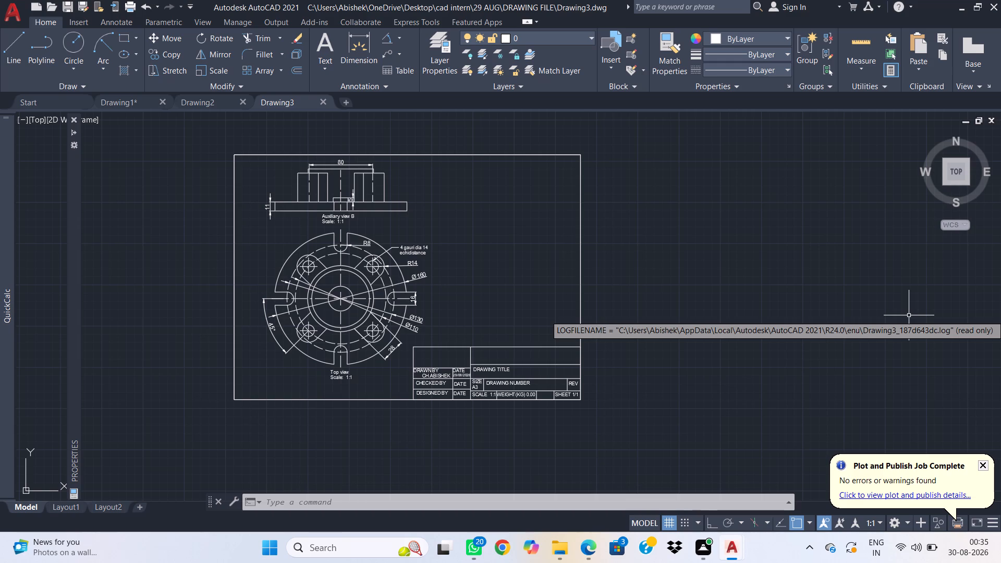
left_click(201, 102)
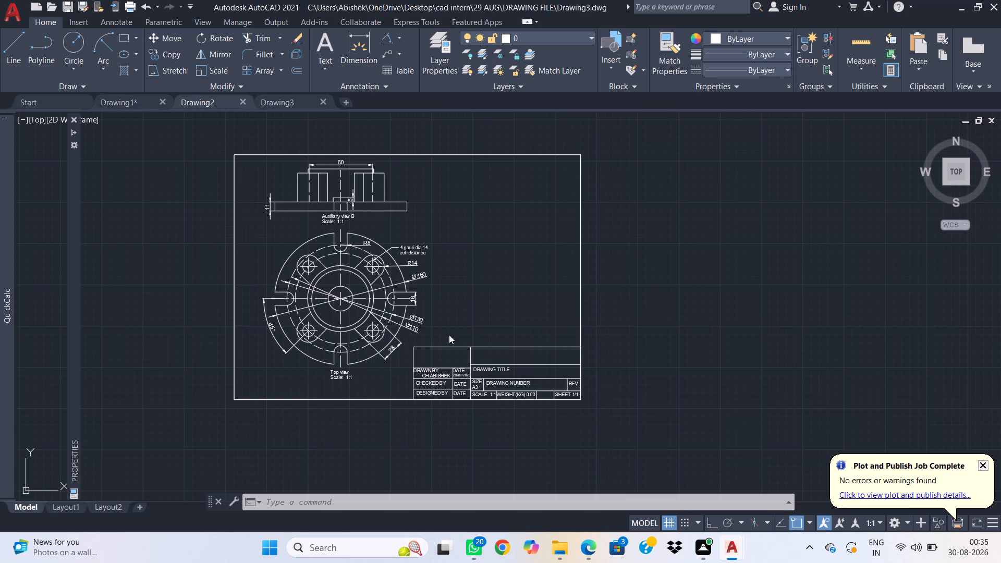
type("log")
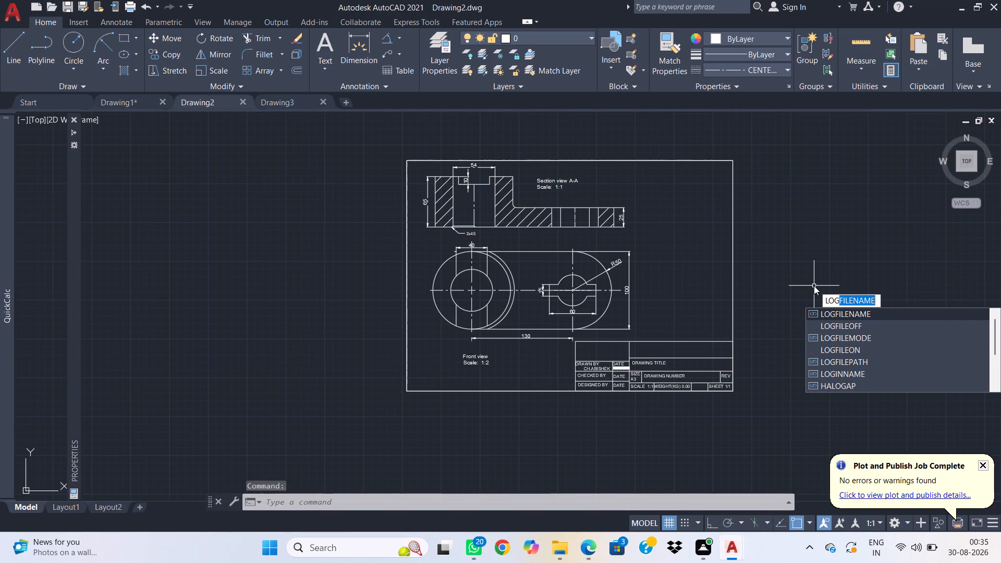
key("Return")
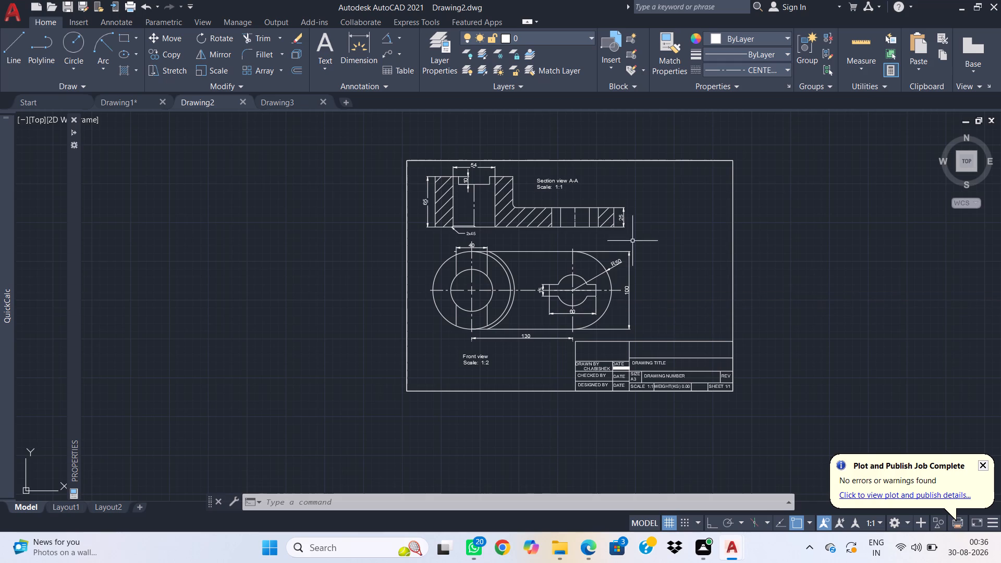
left_click(123, 99)
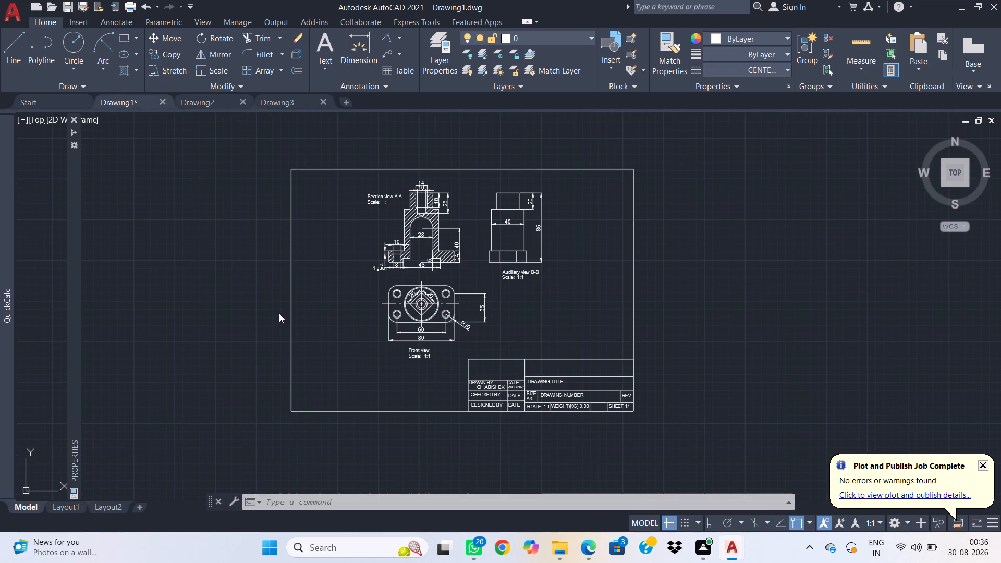
type("log")
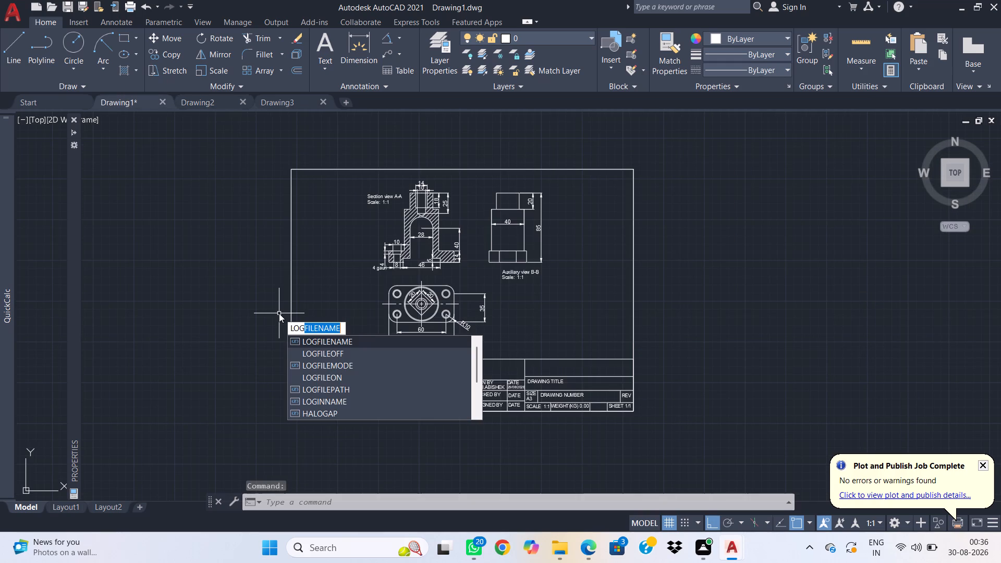
key("Return")
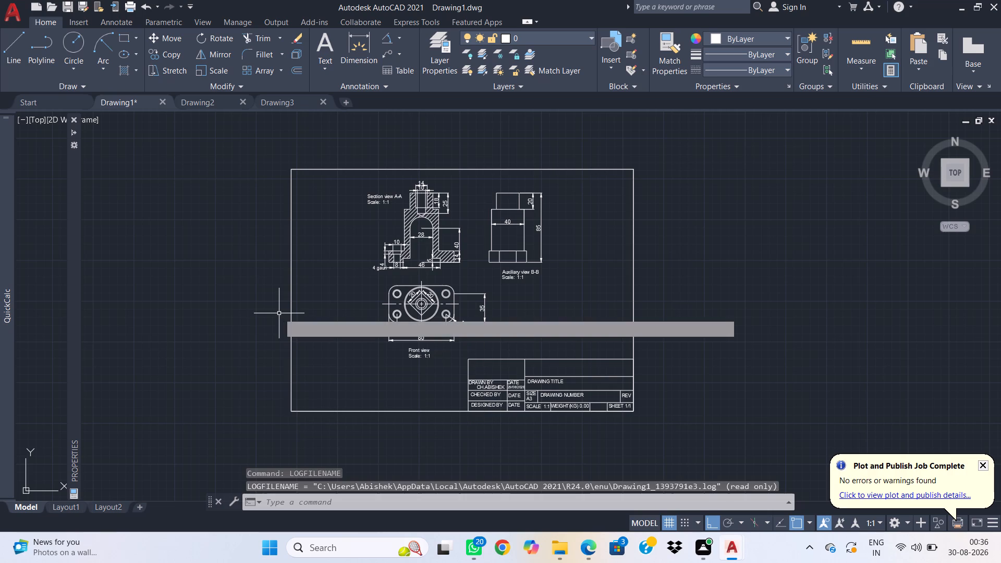